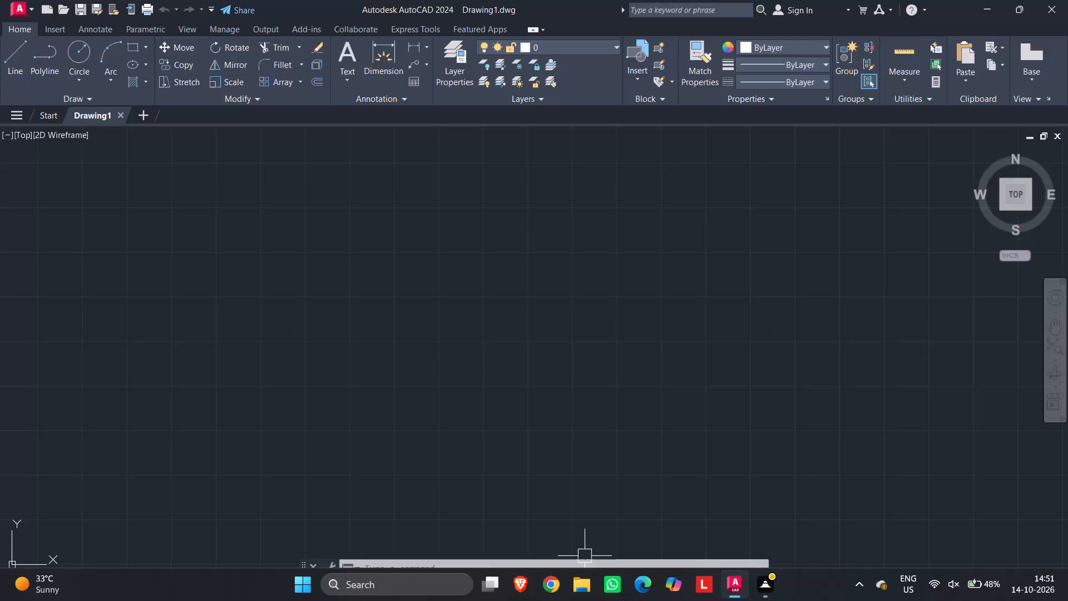
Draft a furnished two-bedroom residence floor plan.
Turn on command logging for the drawing with LOGFILEON.
type("log")
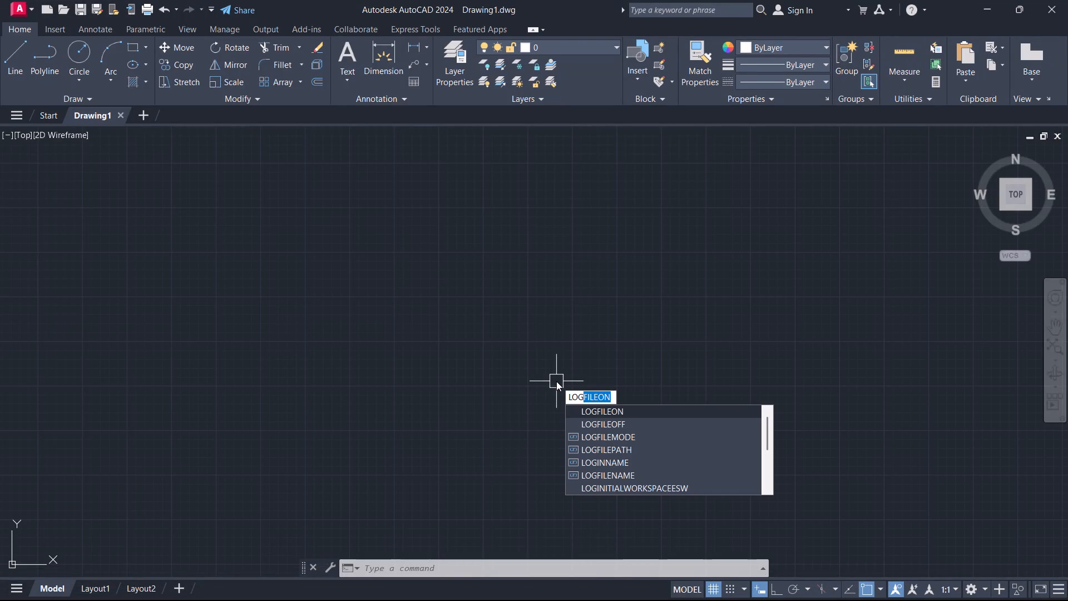
key("Return")
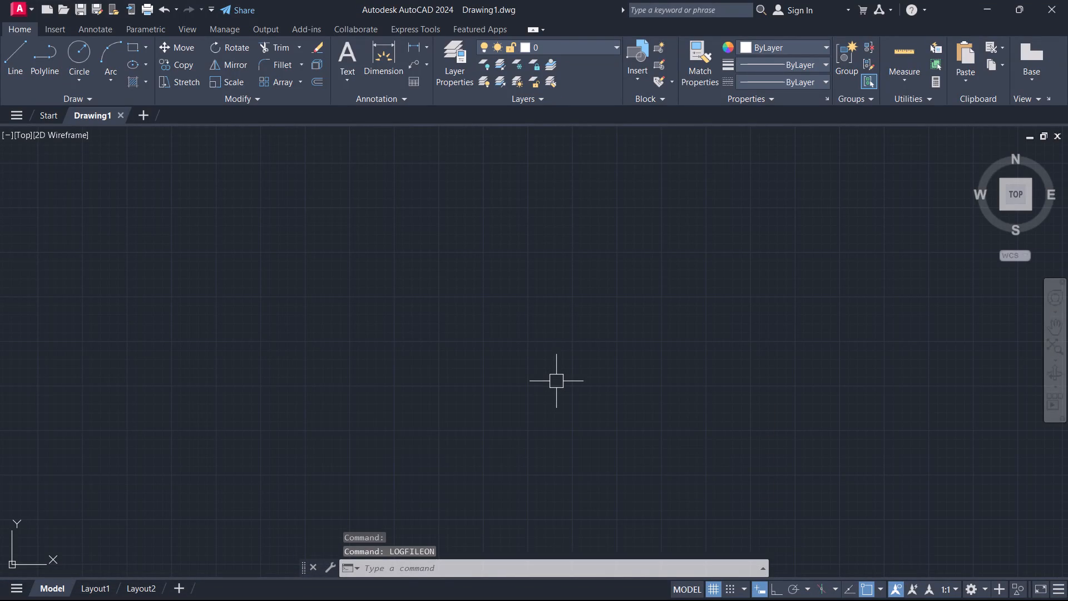
Save the drawing as "Luxury 2 BHK Residence" in the SYMBIOSIS SOLUTIONS internship folder on the Desktop.
key("ctrl+s")
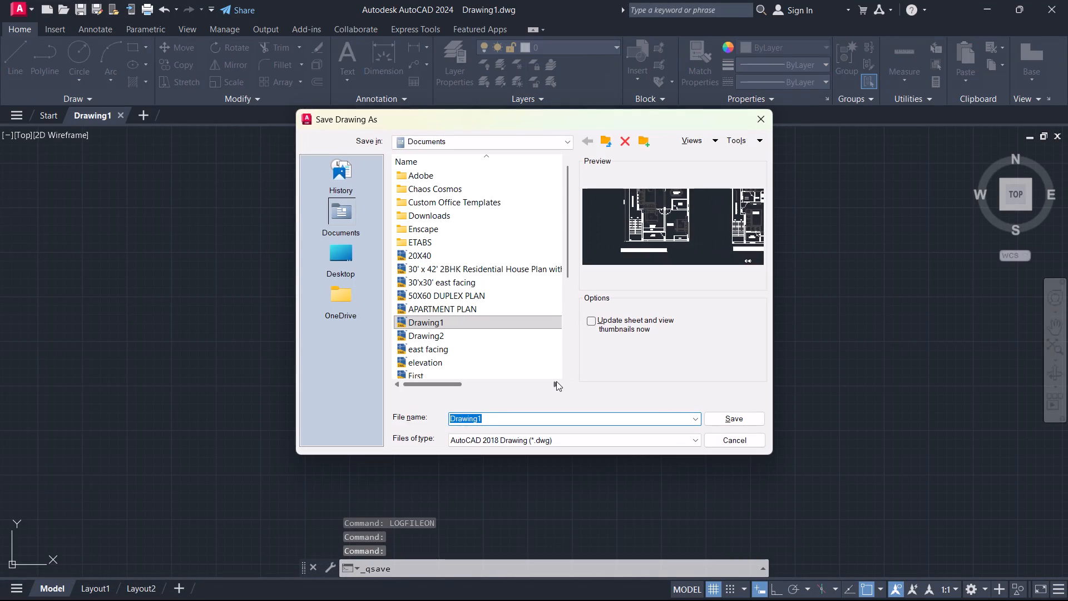
key("ctrl+v")
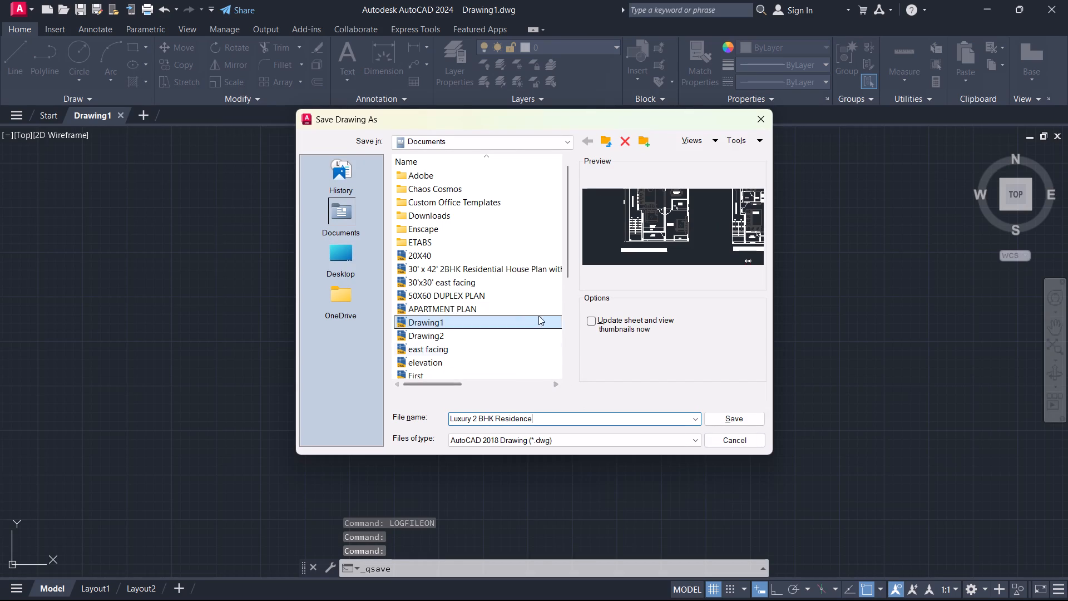
left_click(338, 255)
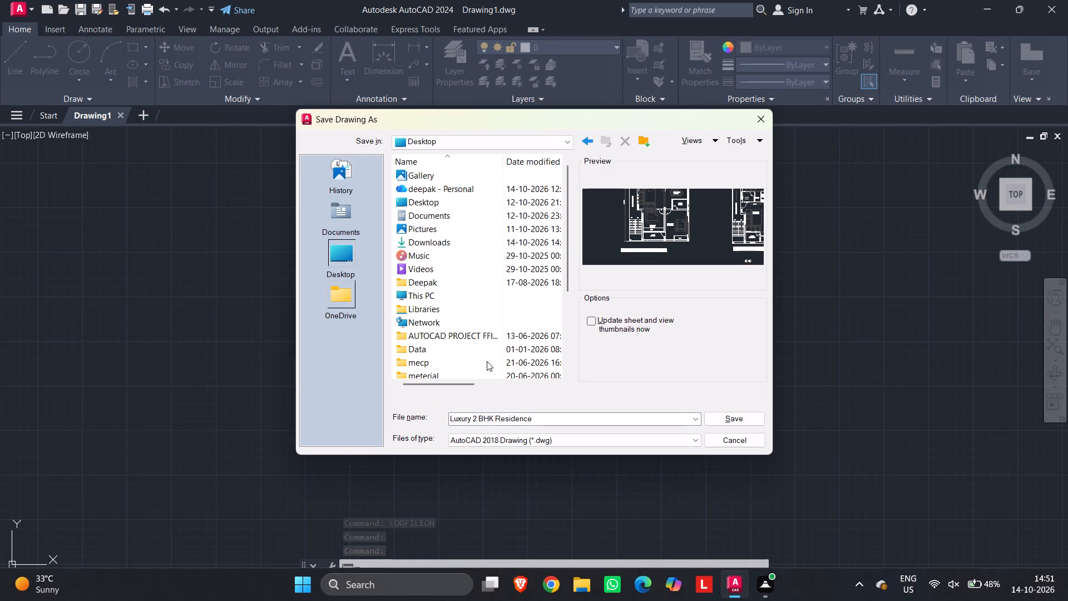
scroll(467, 307, "down", 3)
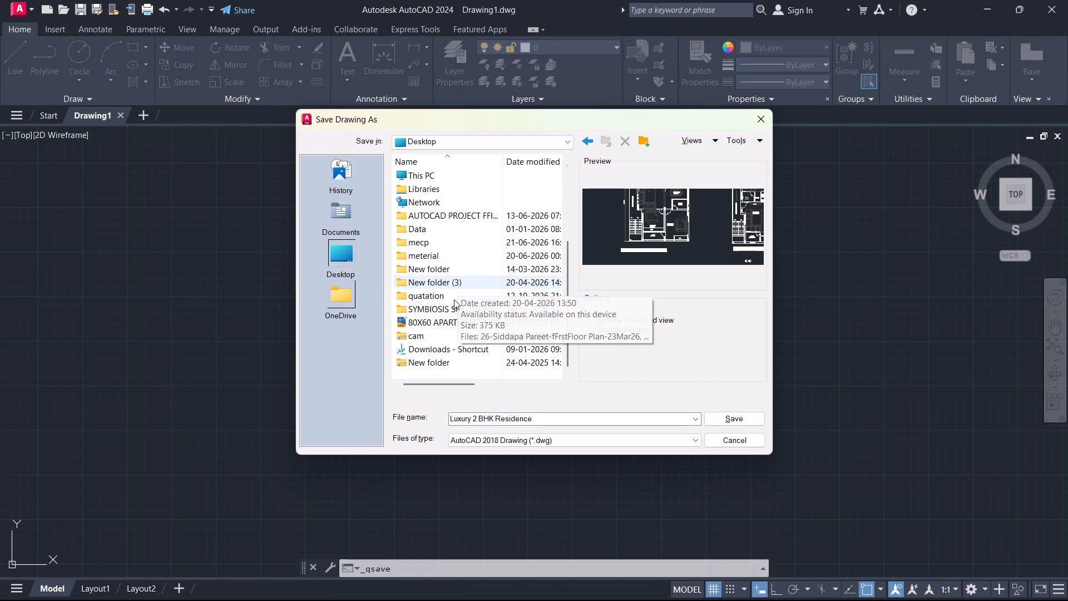
double_click(442, 306)
left_click(495, 283)
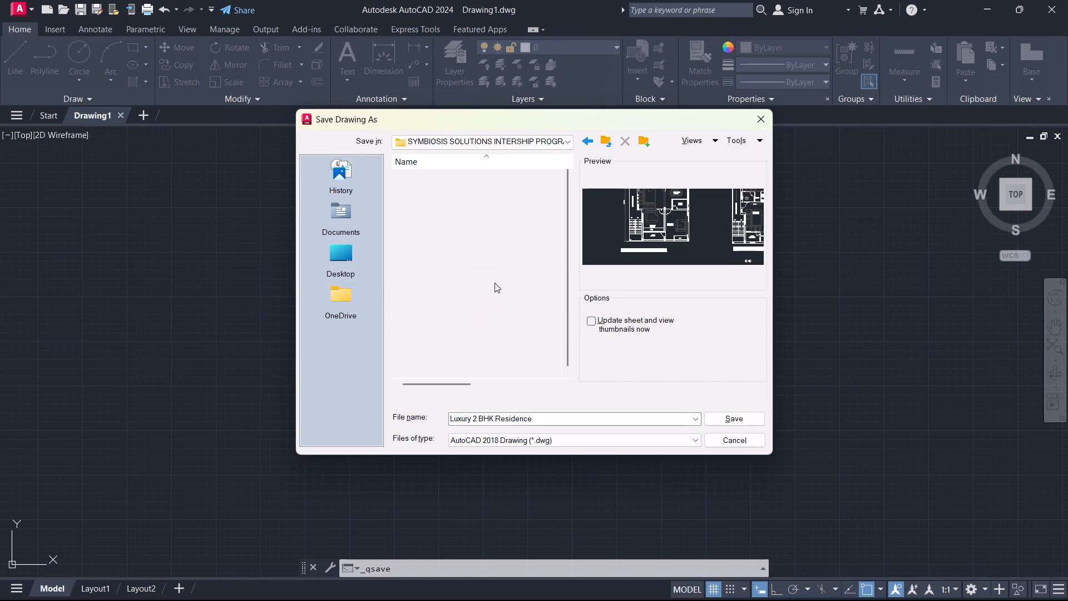
left_click(731, 417)
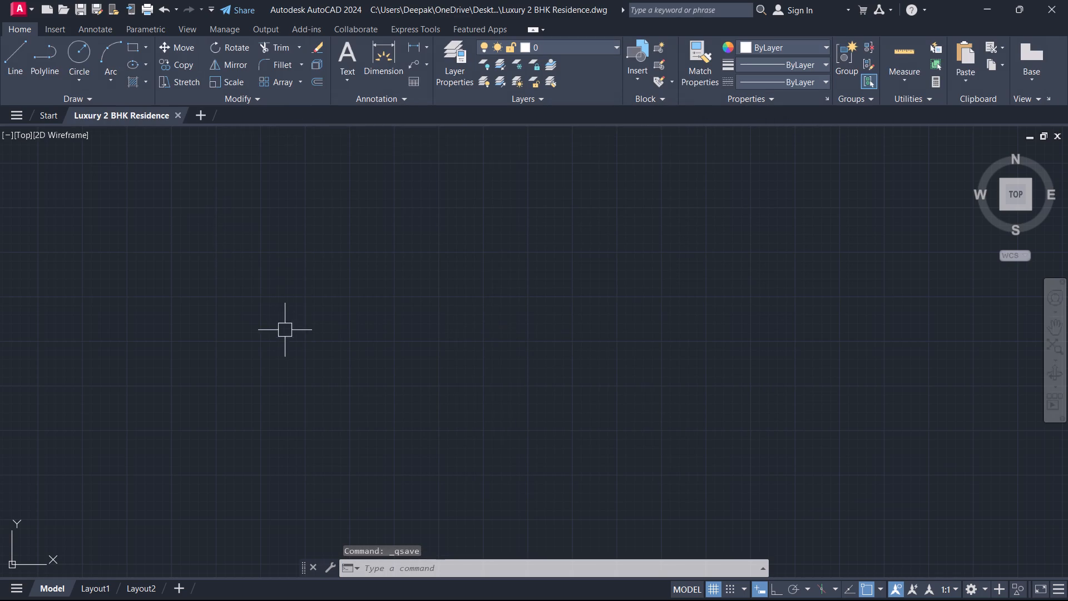
Configure the drawing units to Engineering length with 0'-0.0" precision and an insertion scale in inches.
type("un")
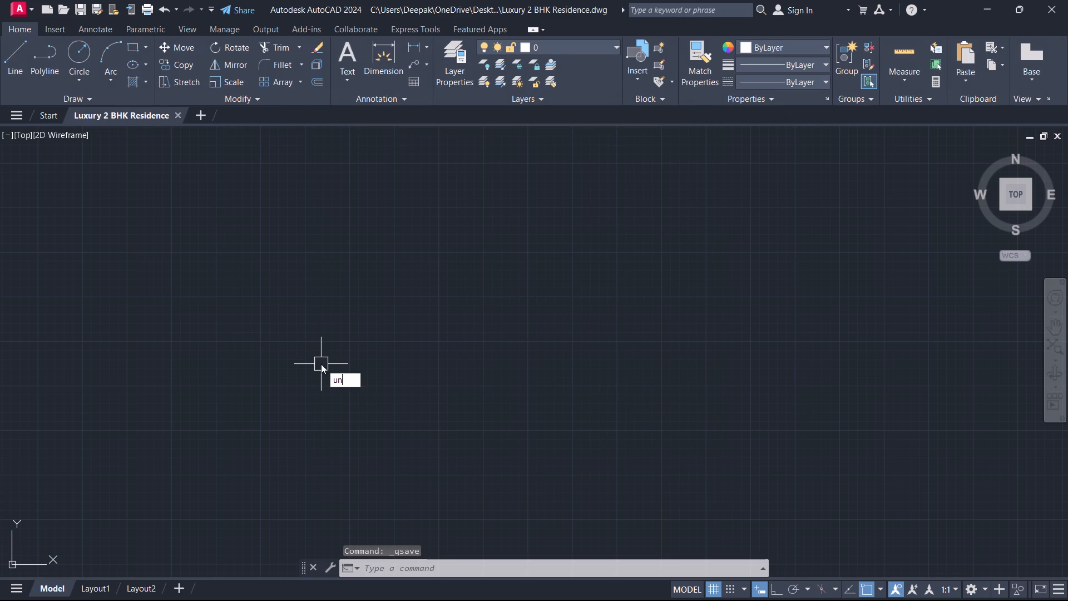
key("space")
left_click(465, 197)
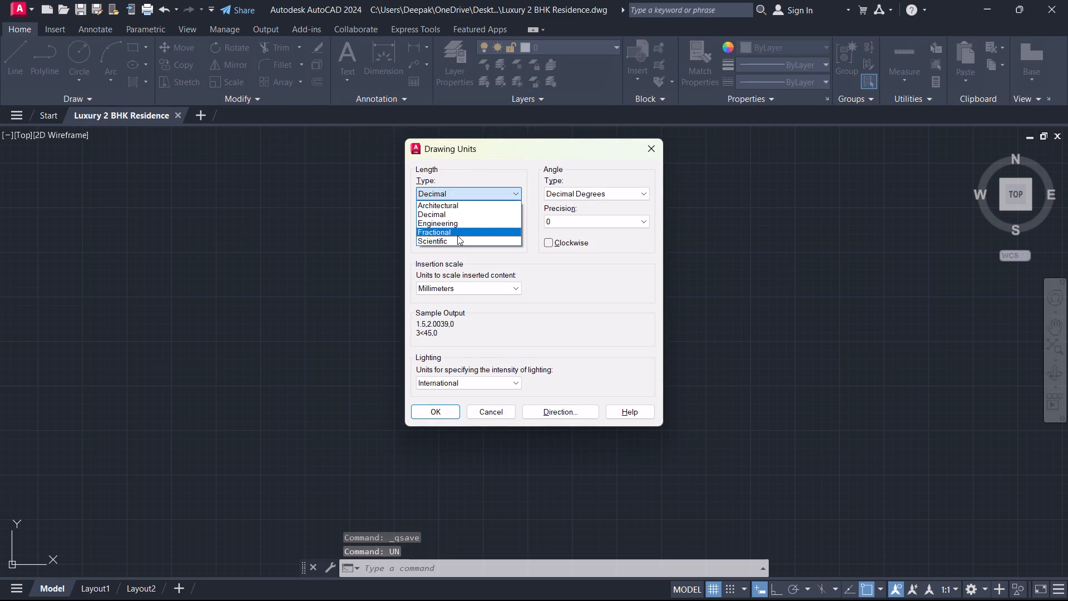
left_click(460, 224)
left_click(467, 220)
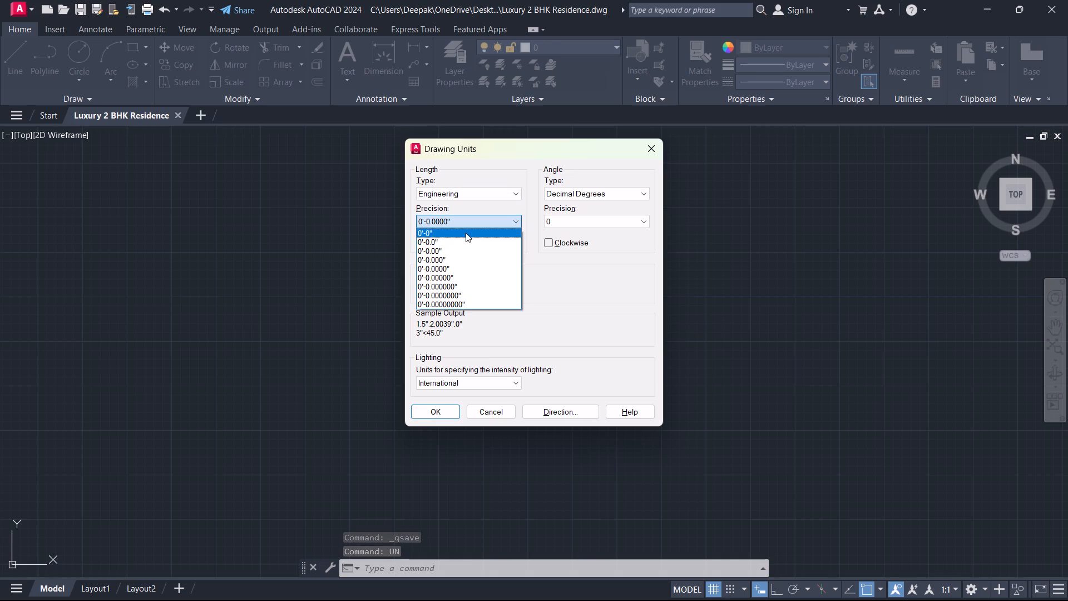
left_click(465, 238)
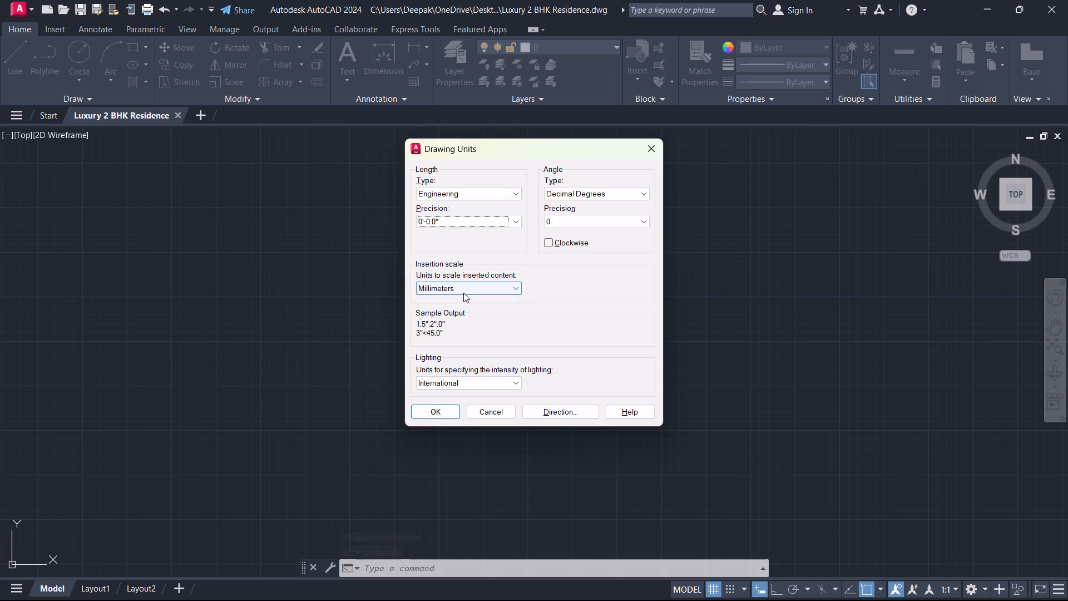
left_click(463, 293)
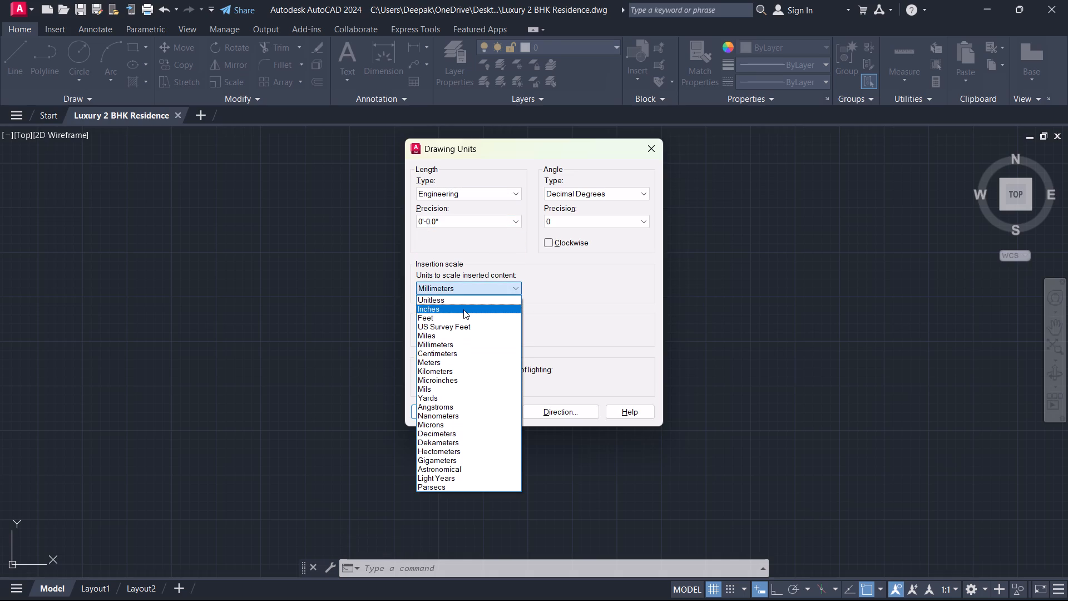
left_click(462, 308)
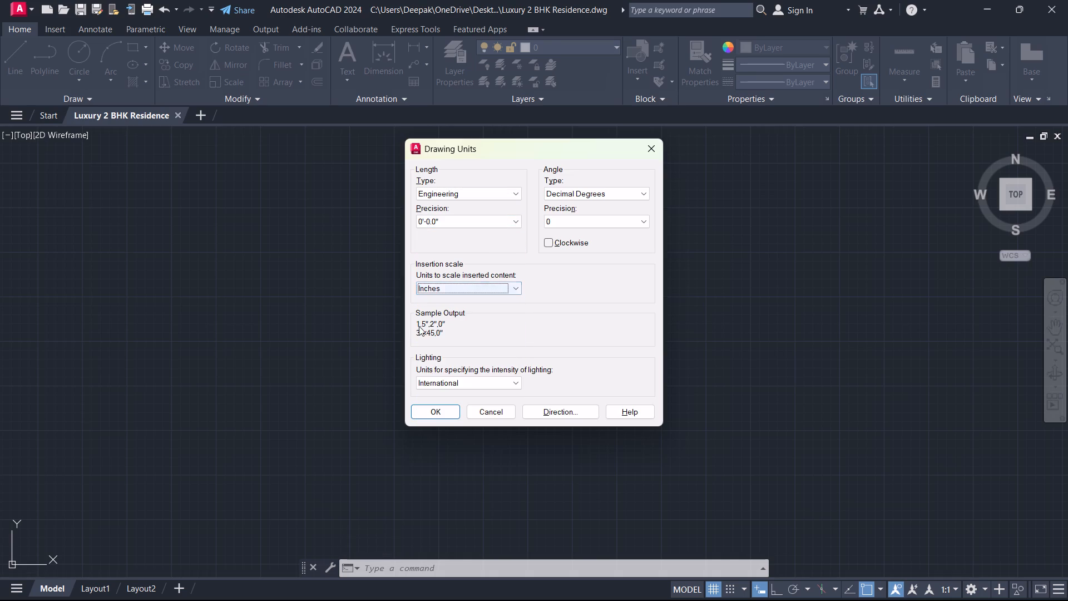
left_click(443, 414)
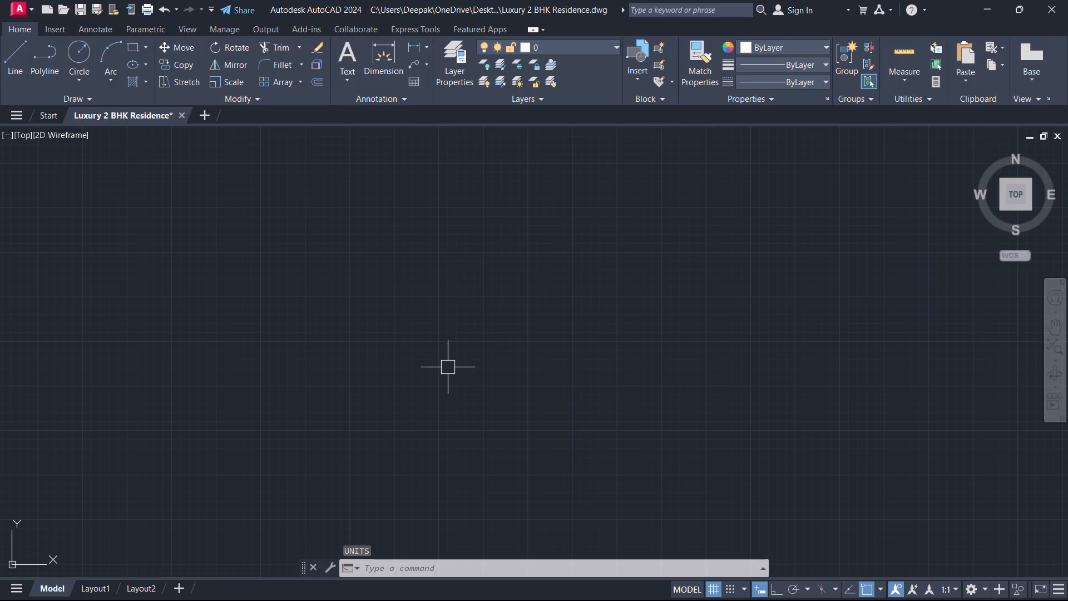
key("space")
key("space")
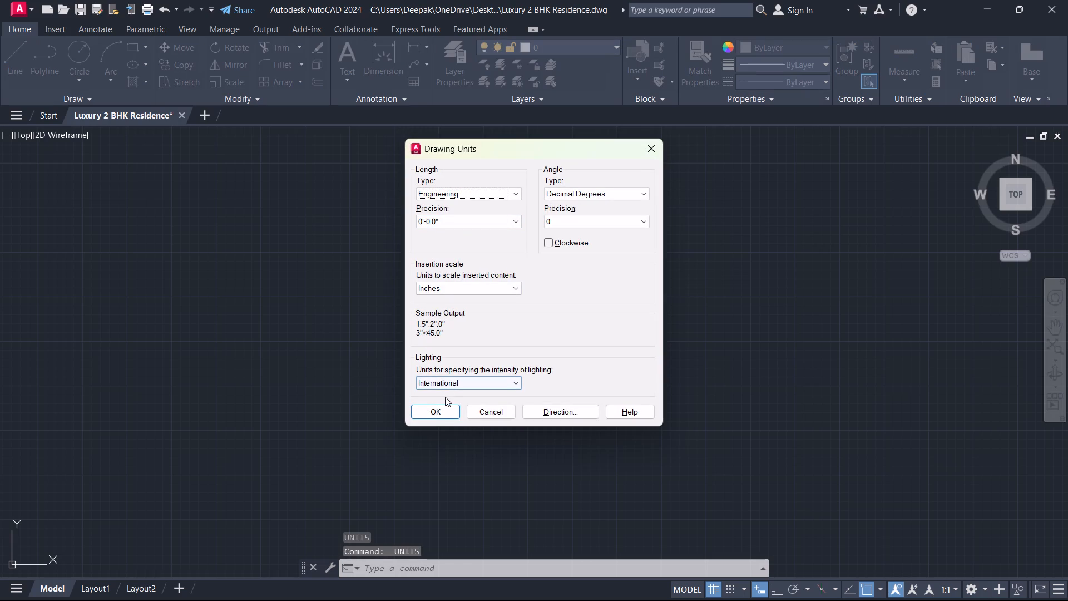
left_click(442, 419)
Set the ISO-25 dimension style's primary units to Engineering format with 0'-0.0" precision.
type("d")
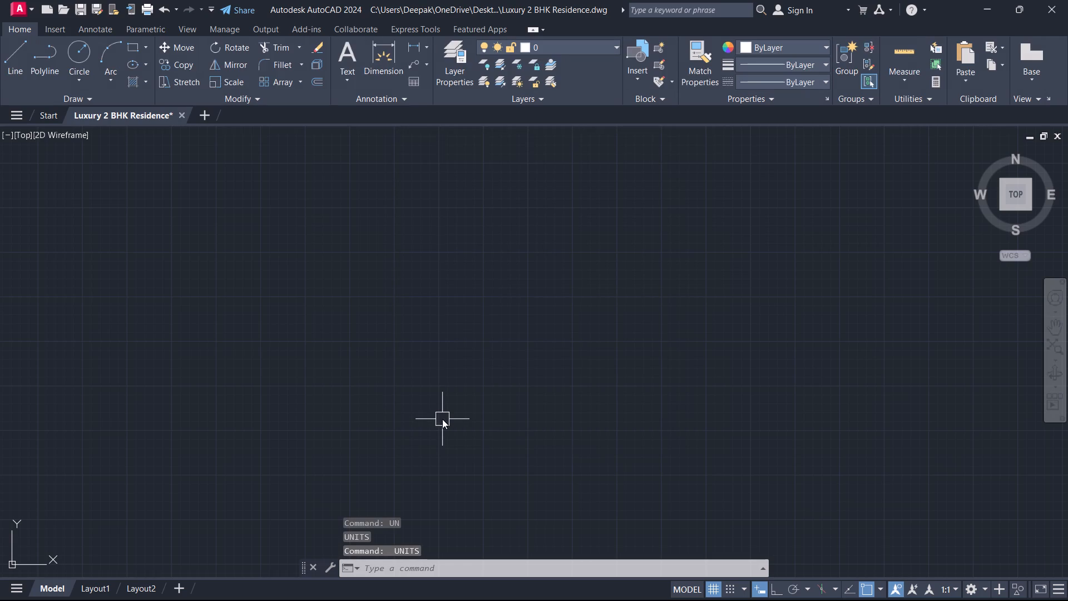
key("space")
left_click(691, 273)
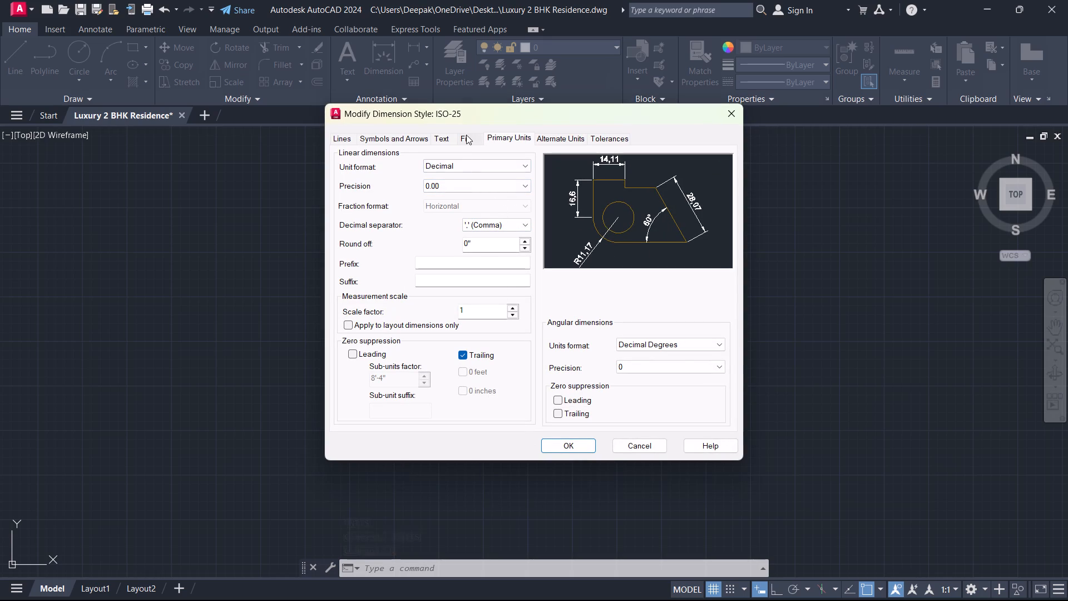
left_click(469, 171)
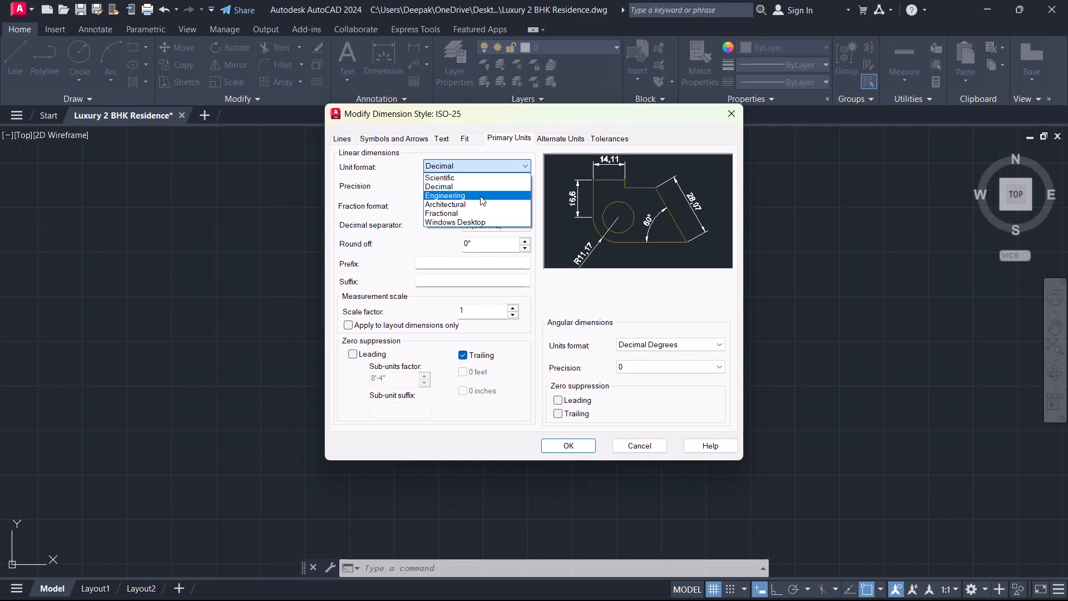
left_click(480, 196)
left_click(463, 185)
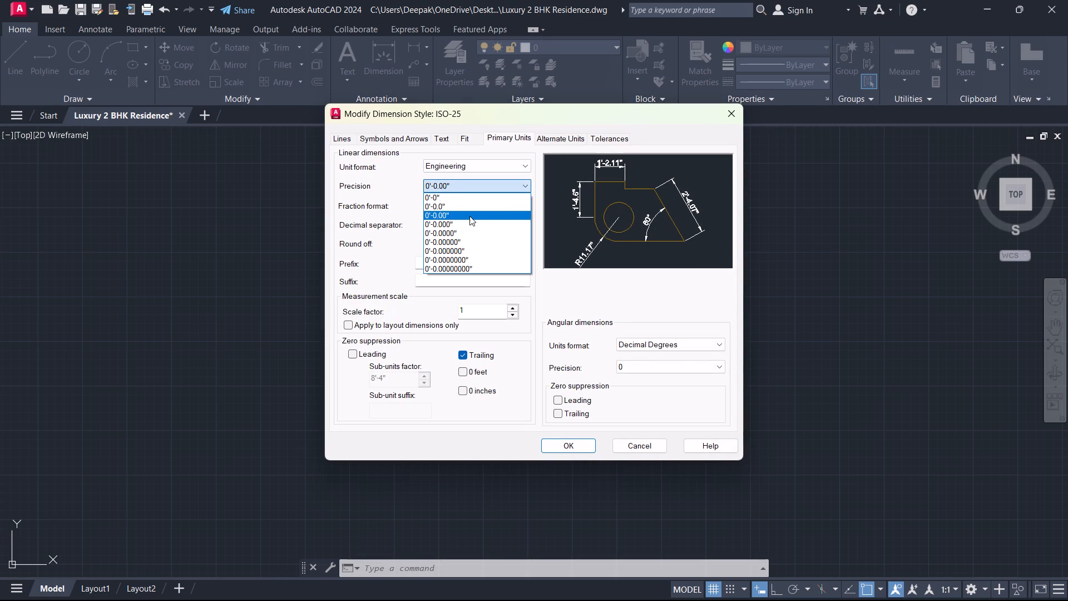
left_click(471, 210)
Set the ISO-25 dimension text height to 8" and its text alignment to Horizontal.
left_click(444, 144)
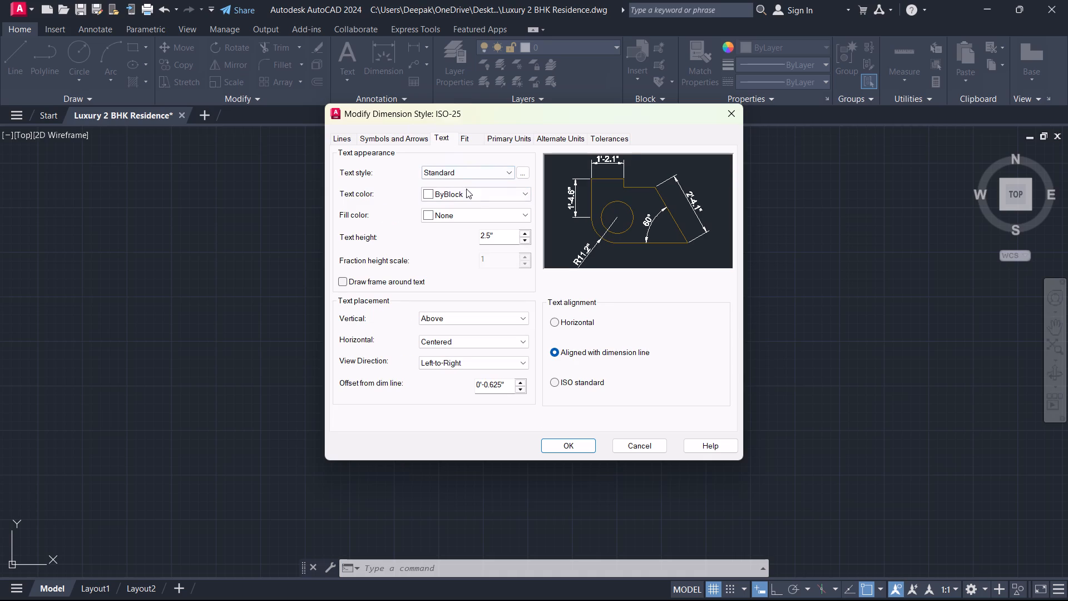
left_click_drag(495, 234, 416, 257)
key("8")
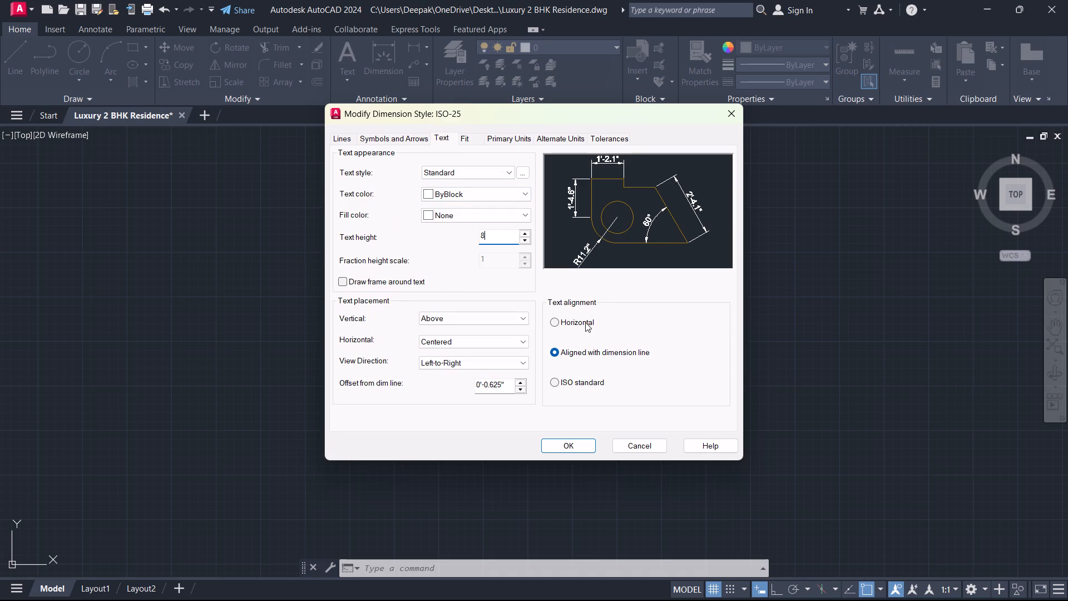
left_click(585, 322)
left_click(578, 437)
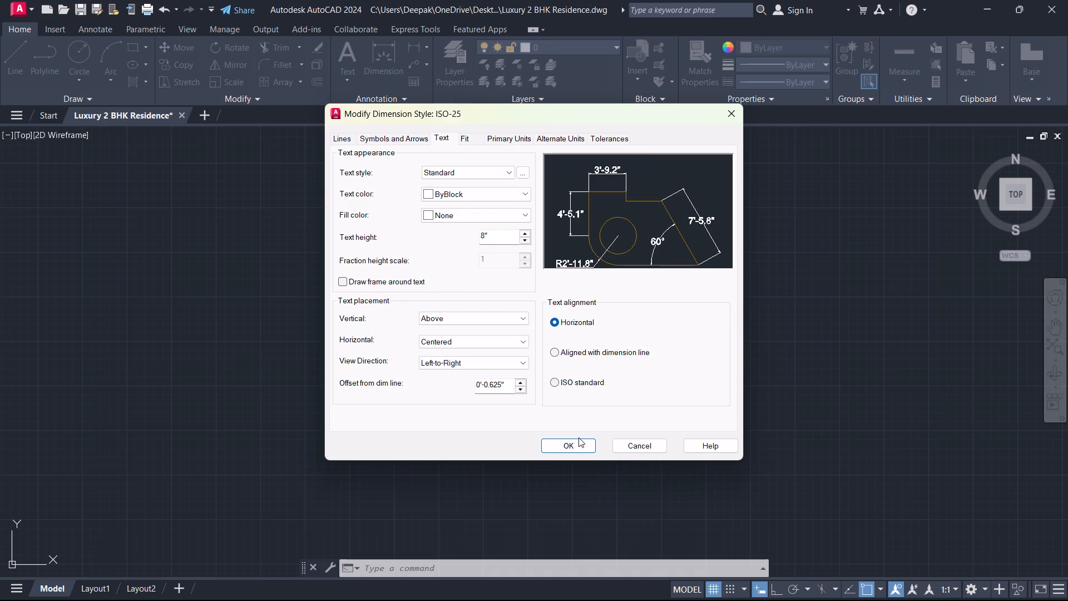
left_click(577, 451)
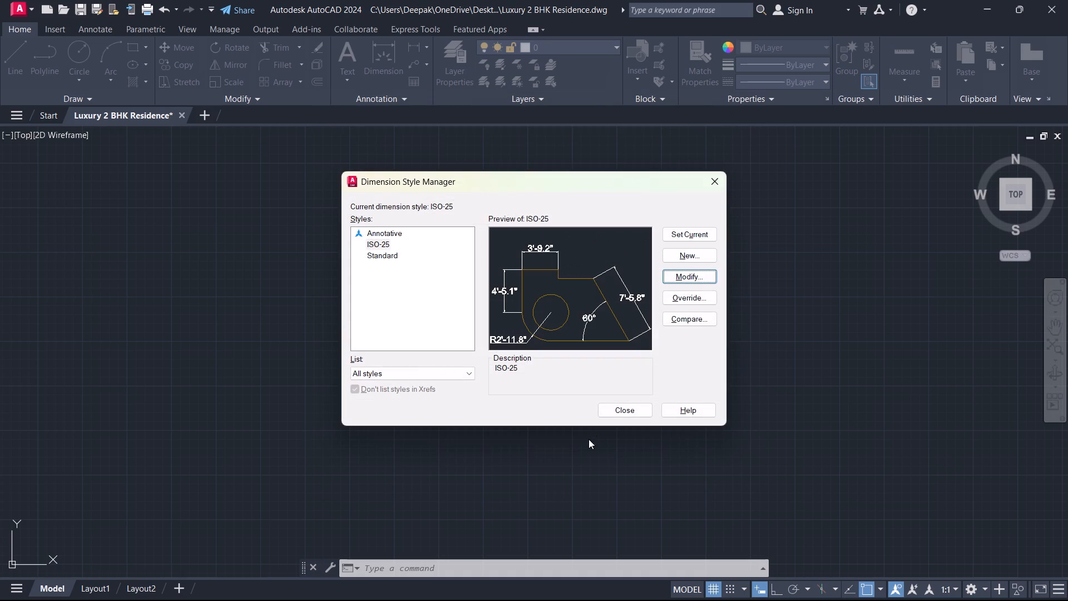
Set ISO-25 as the current dimension style and close the Dimension Style Manager.
left_click(688, 233)
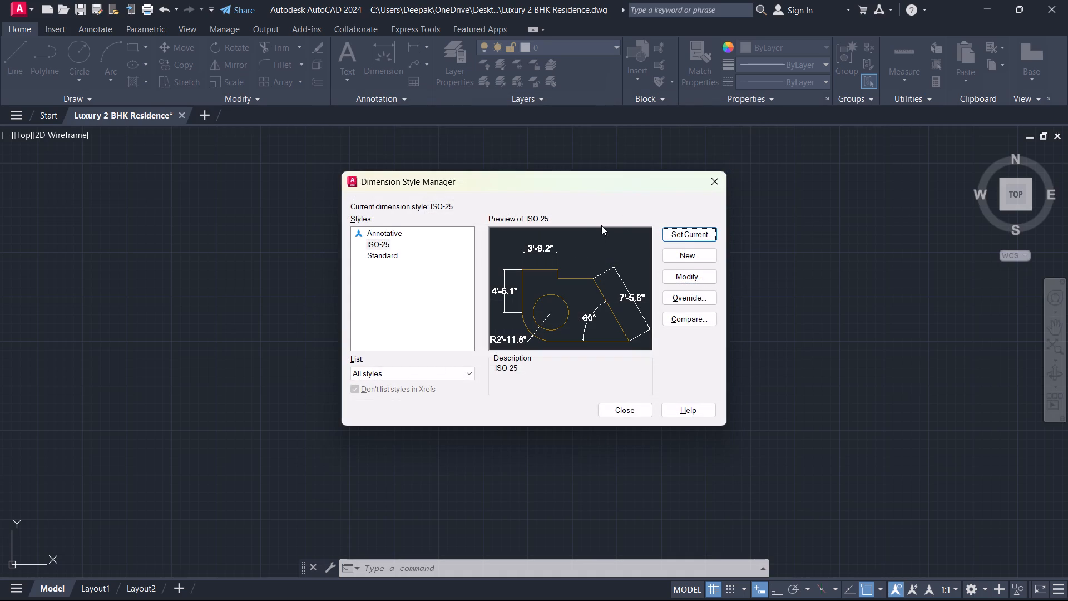
left_click(696, 240)
left_click(621, 407)
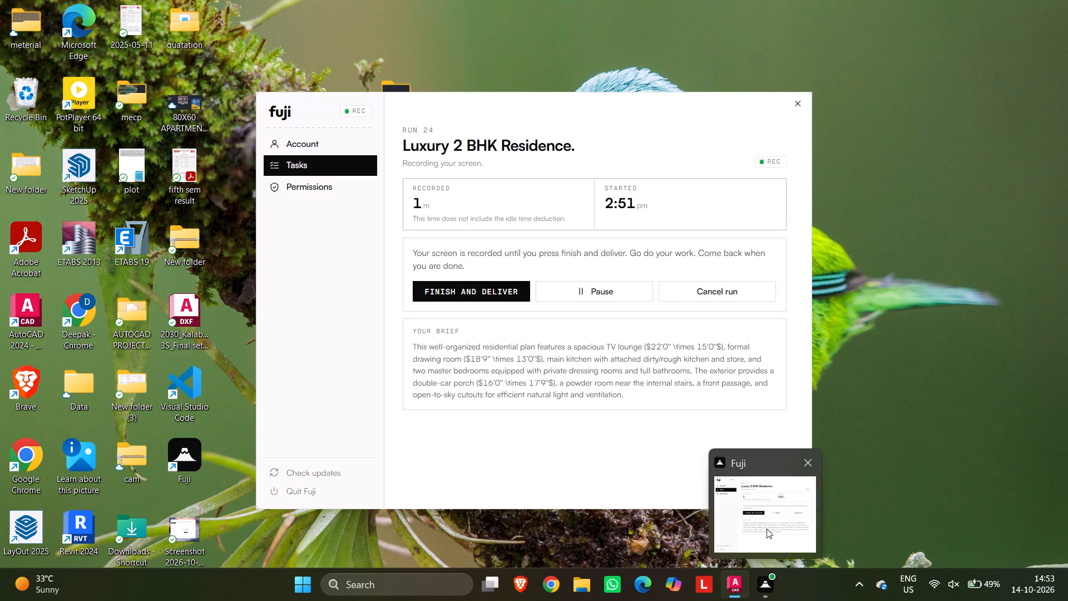
Draw a 6' vertical line downward from a free point above the origin, with Ortho on and object snap off.
scroll(626, 302, "down", 2)
middle_click_drag(625, 303, 511, 335)
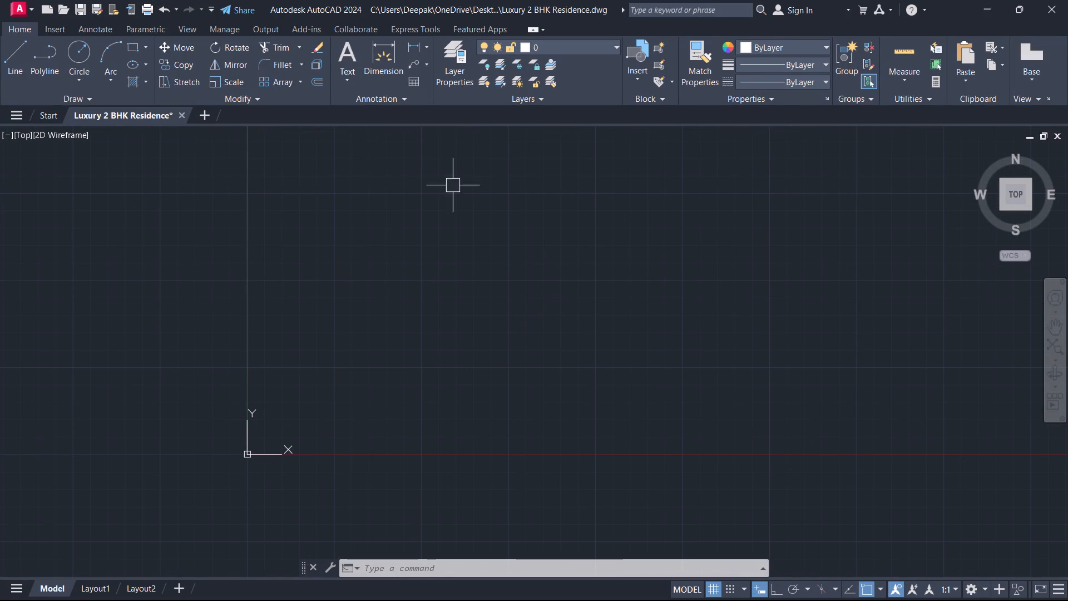
middle_click_drag(370, 280, 289, 363)
key("l")
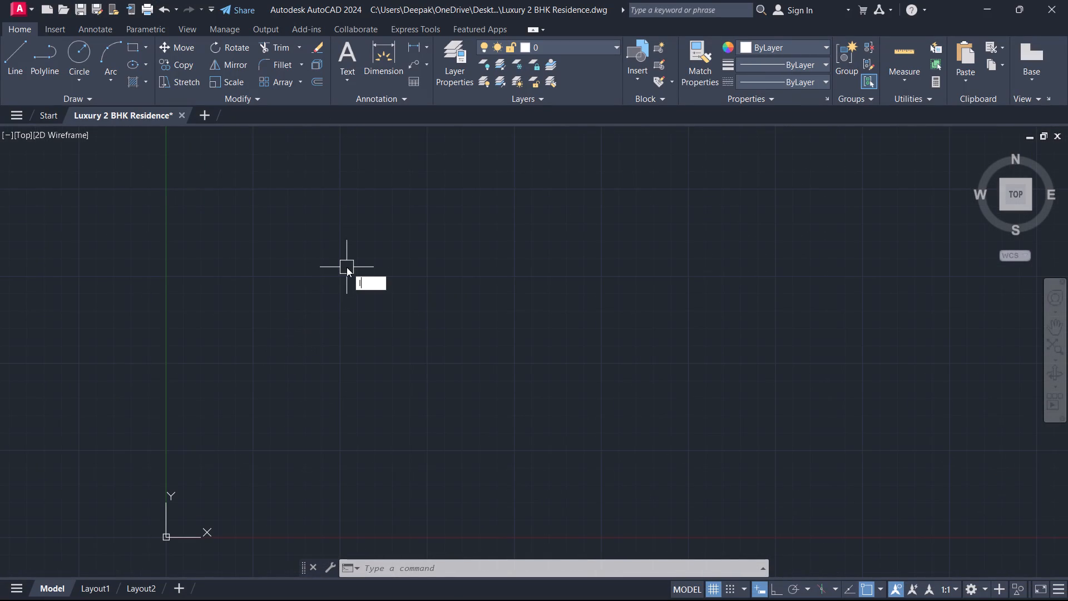
key("space")
left_click_drag(377, 229, 378, 245)
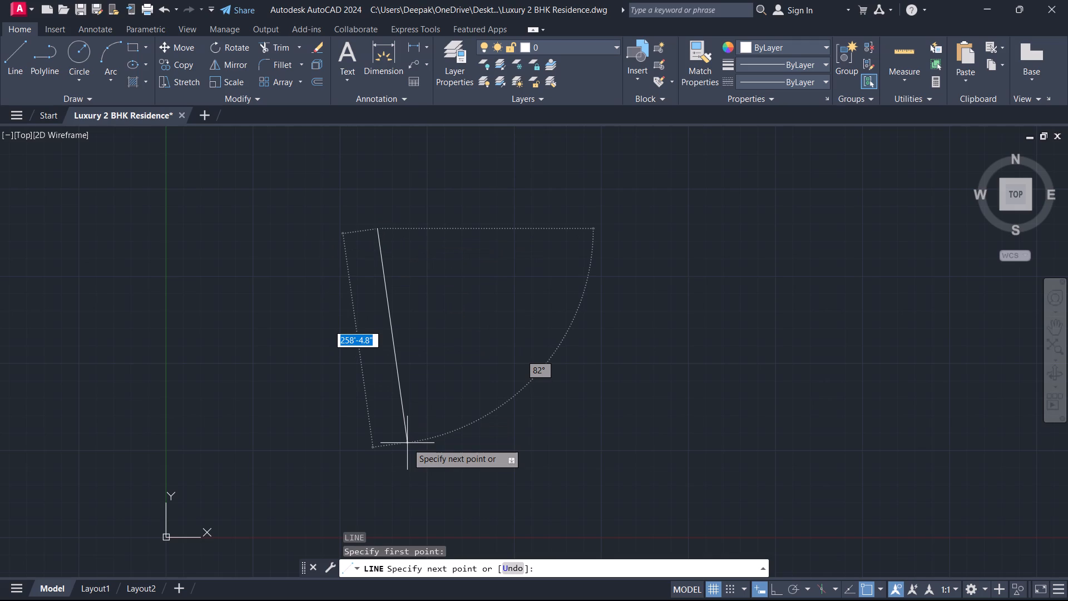
scroll(323, 432, "down", 1)
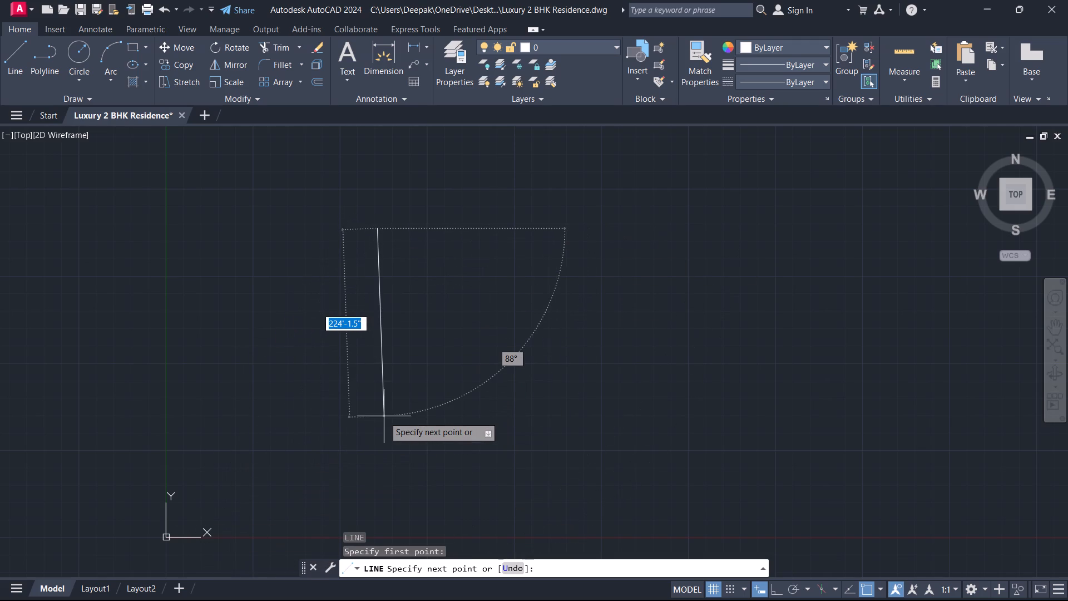
key("F8")
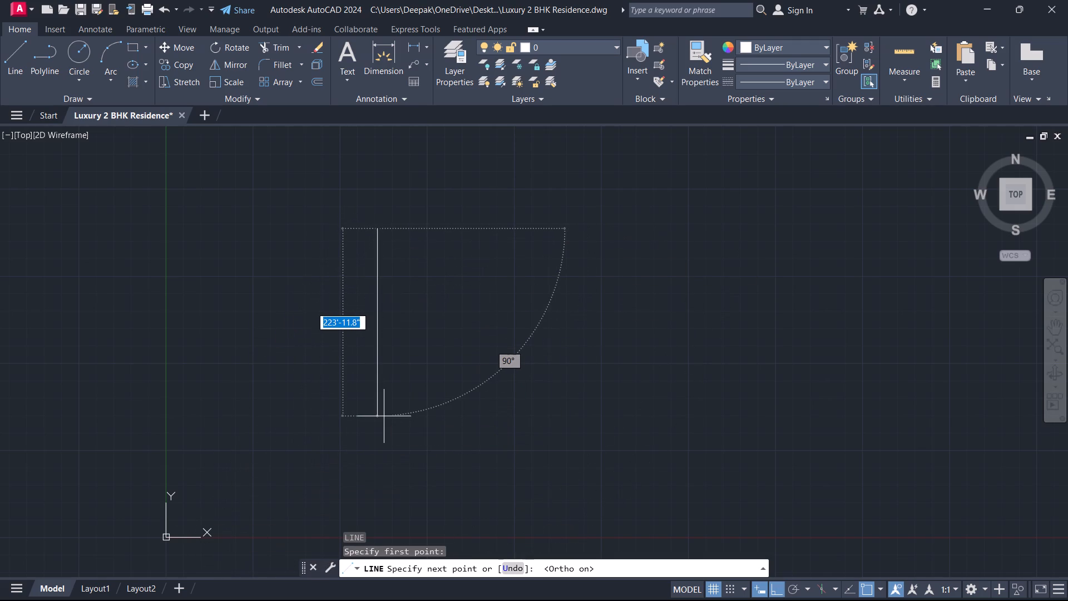
key("F3")
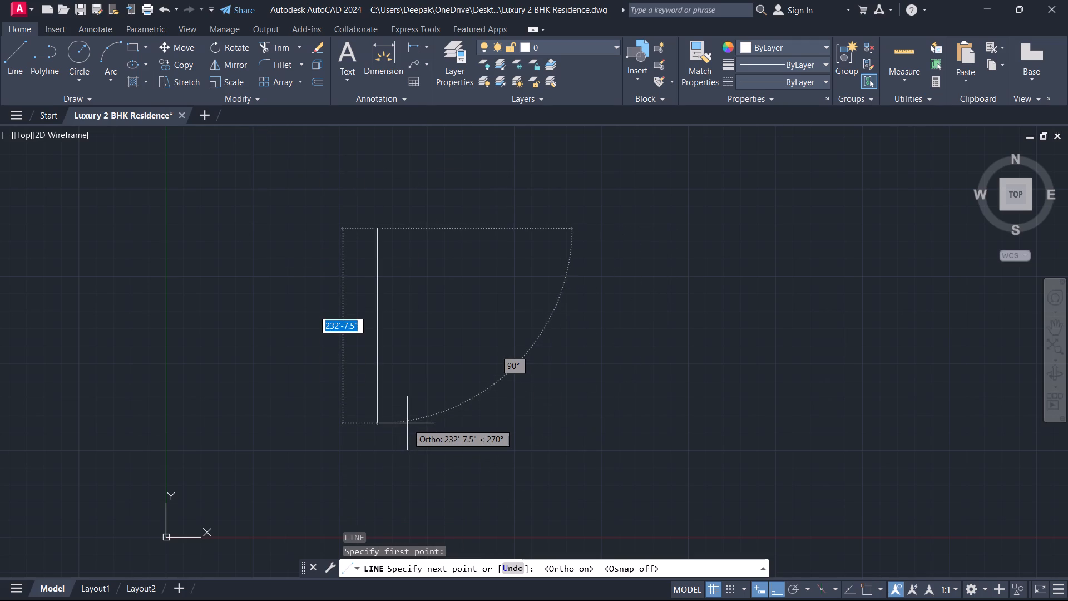
type("6'")
key("Return")
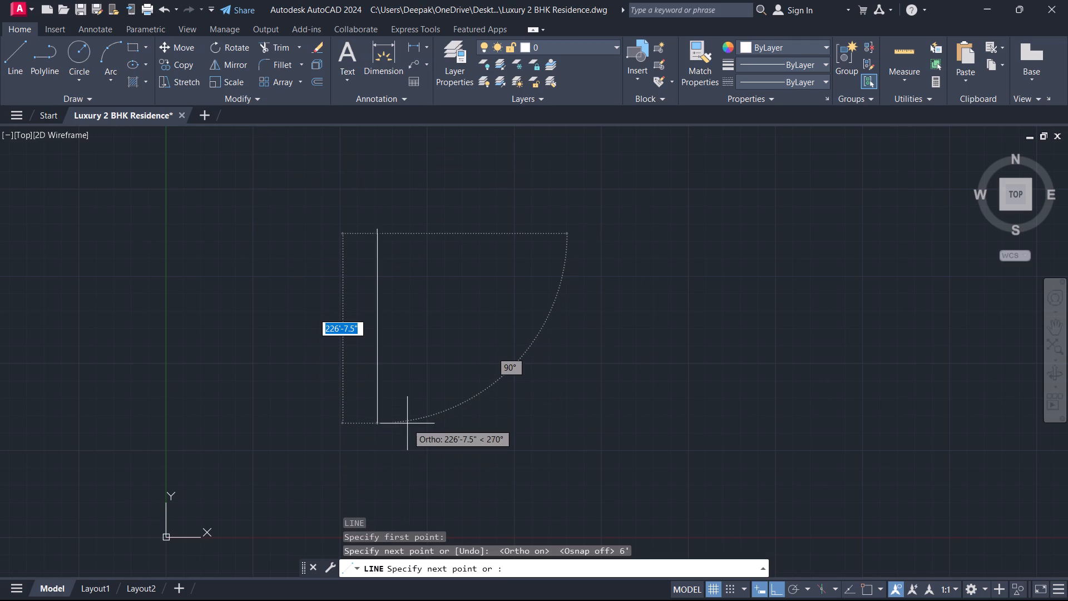
key("Escape")
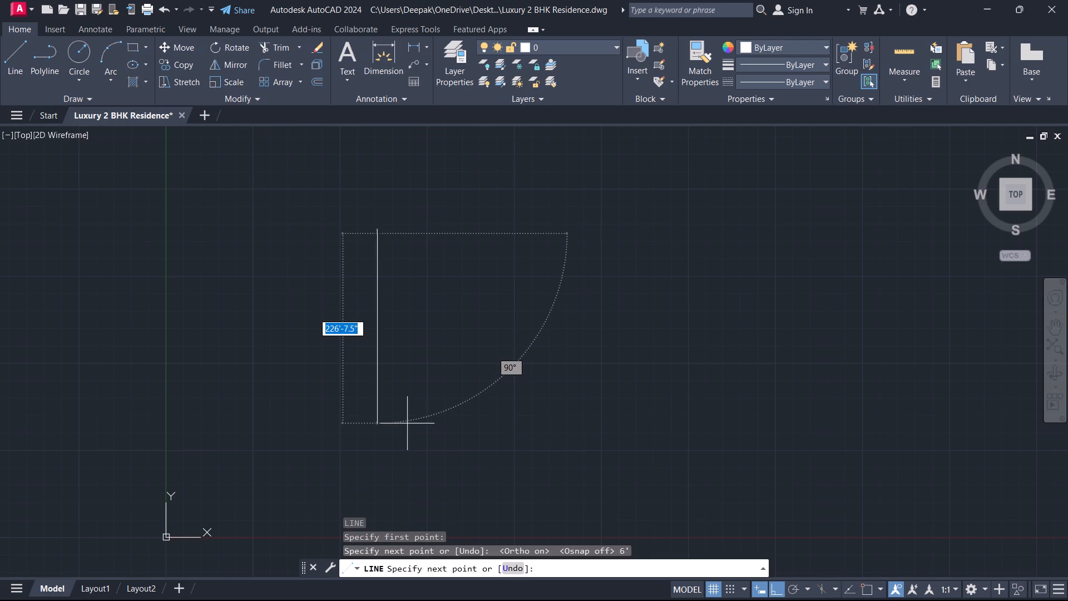
Offset the 6' vertical line 9" to its left to form the first wall.
scroll(330, 225, "up", 4)
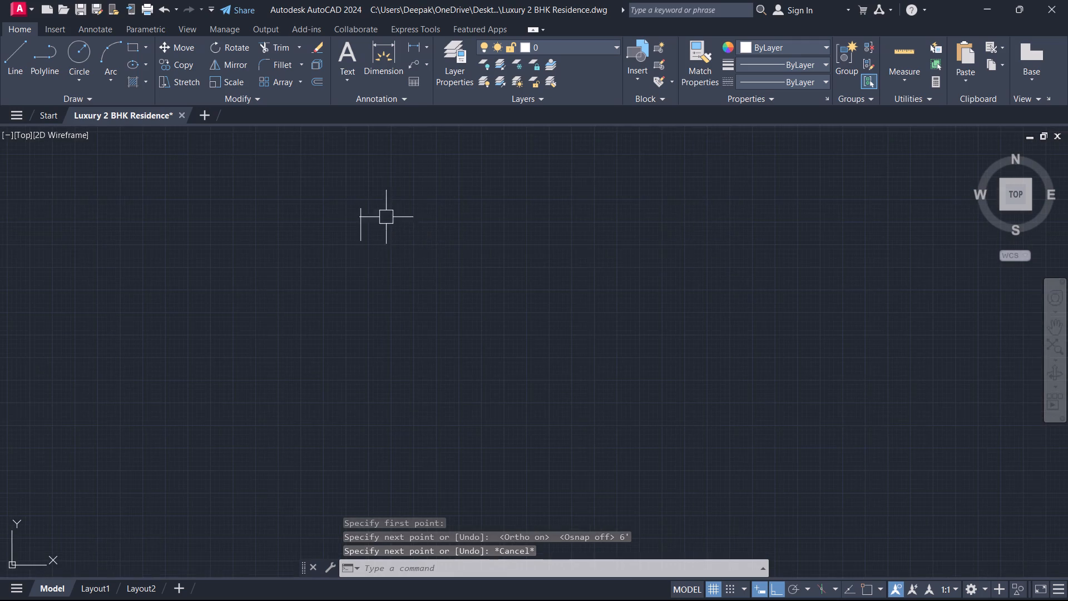
scroll(335, 215, "up", 2)
scroll(414, 237, "up", 2)
middle_click_drag(411, 236, 449, 288)
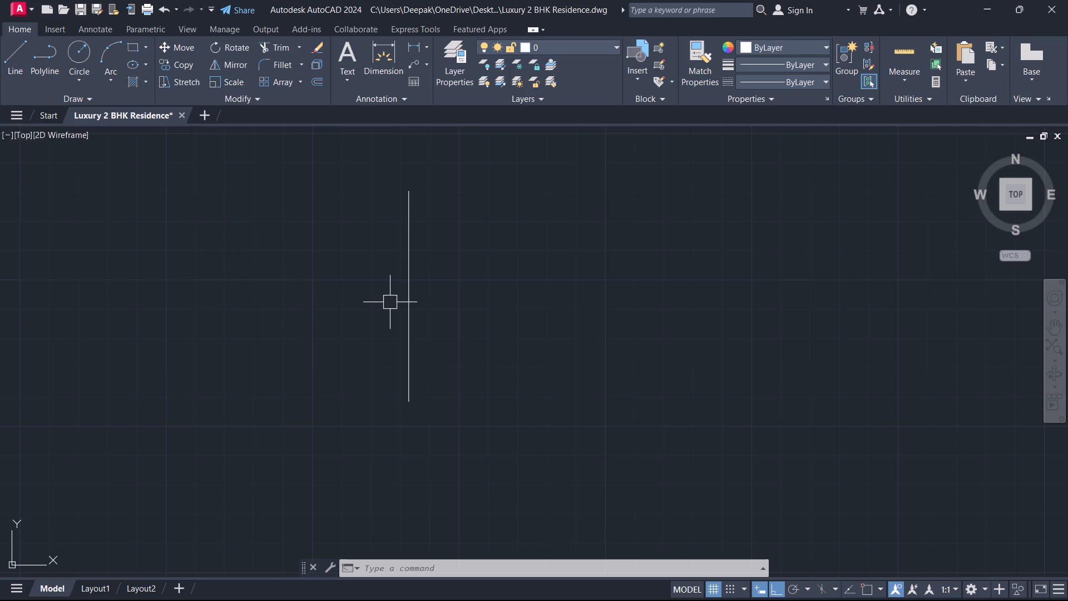
type("o 9")
key("Return")
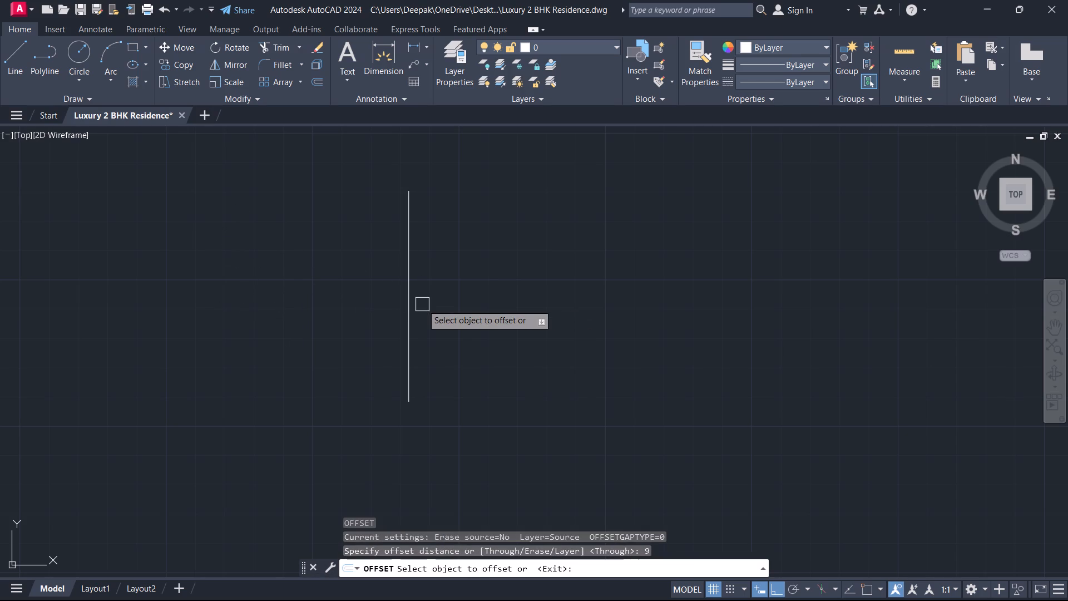
left_click(408, 313)
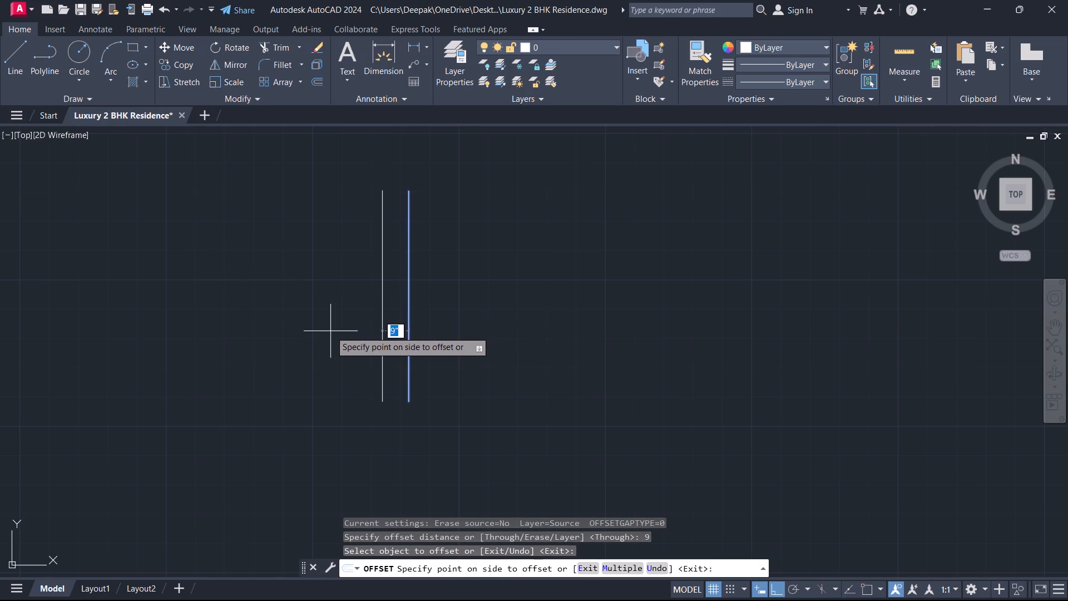
left_click(330, 331)
key("Escape")
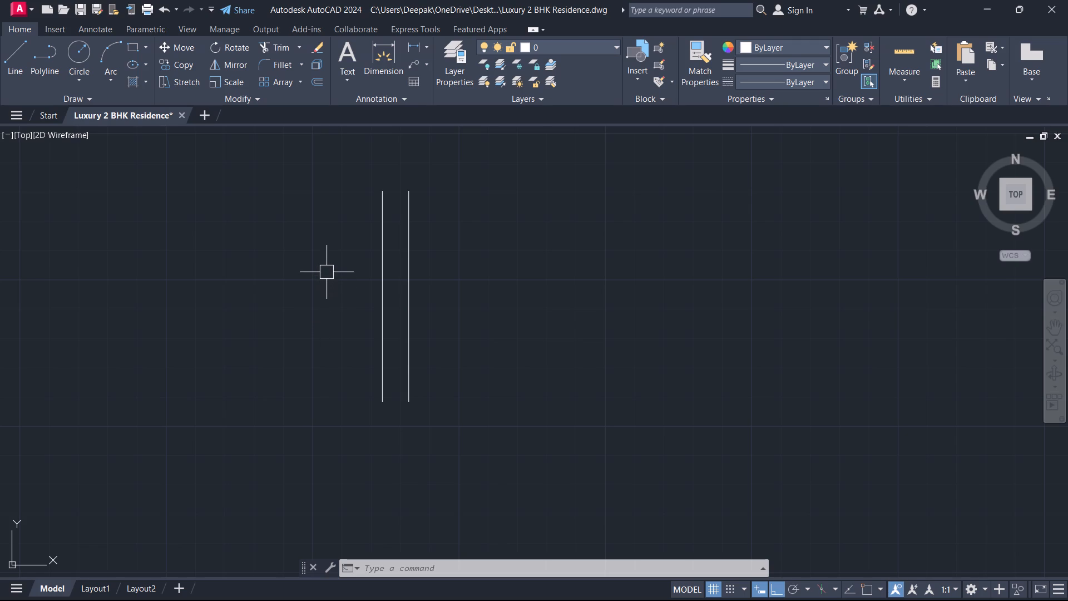
Offset the right line of the 9" wall 8'9" to the right.
type("o 8'")
key("9")
key("Return")
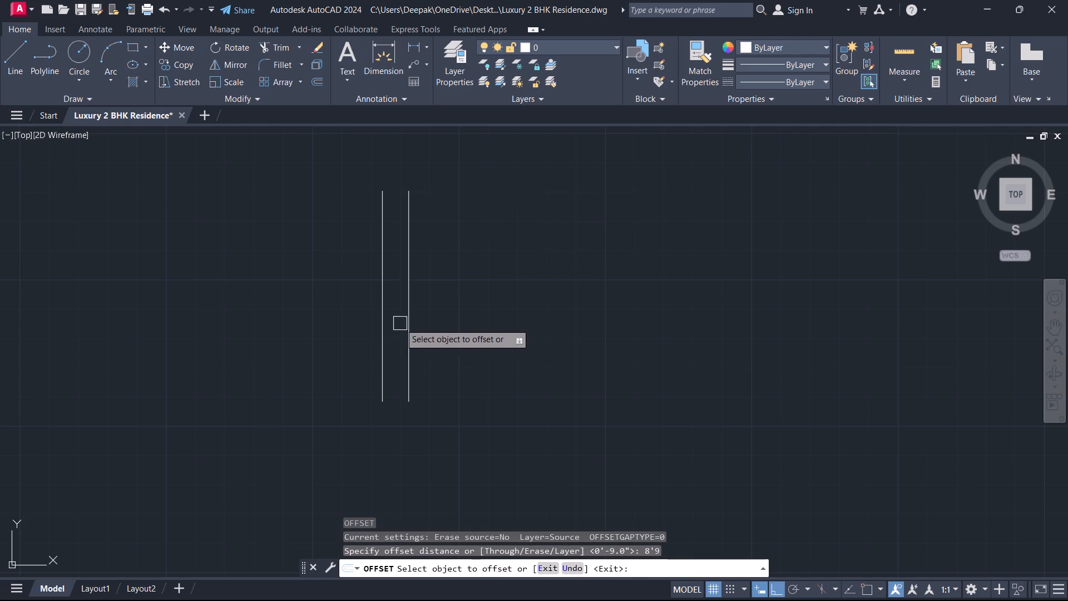
left_click_drag(406, 320, 411, 318)
left_click(475, 302)
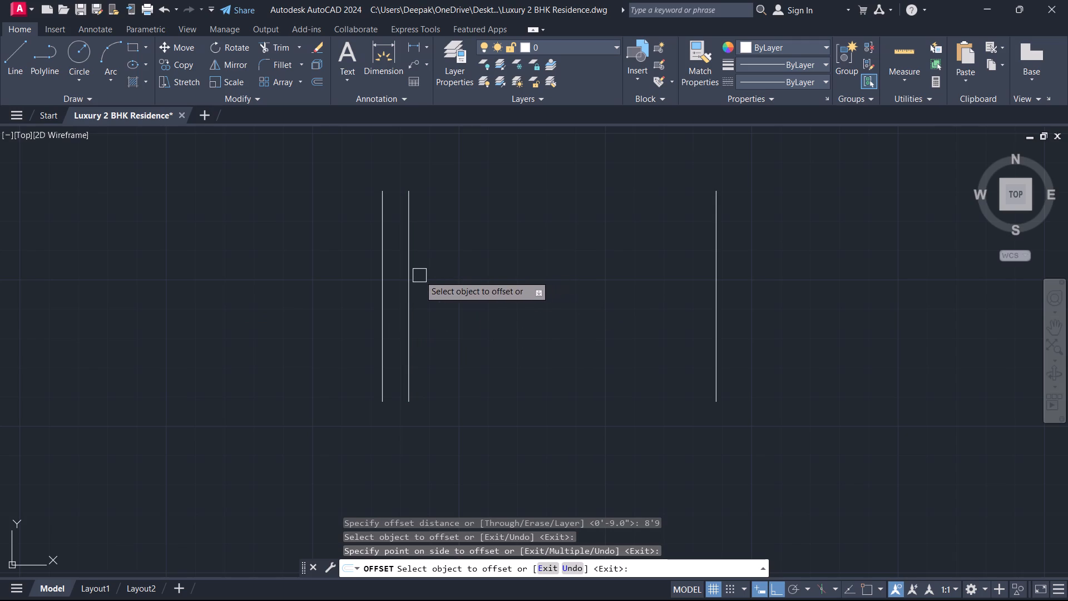
key("n")
key("9")
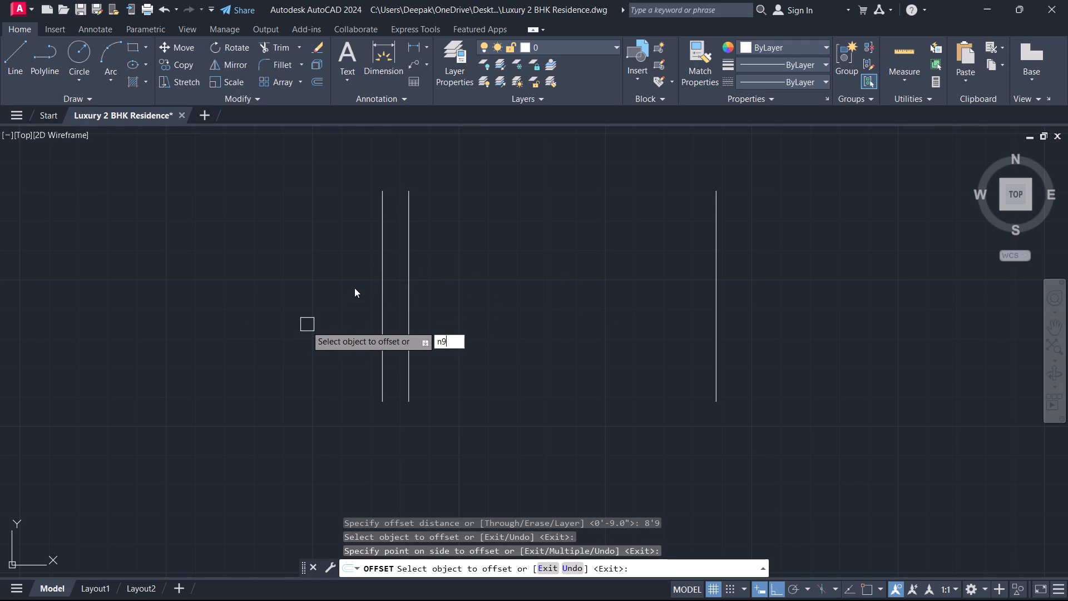
key("Escape")
key("Escape")
Offset the rightmost vertical line 5" to the right to form the second wall.
key("o")
key("space")
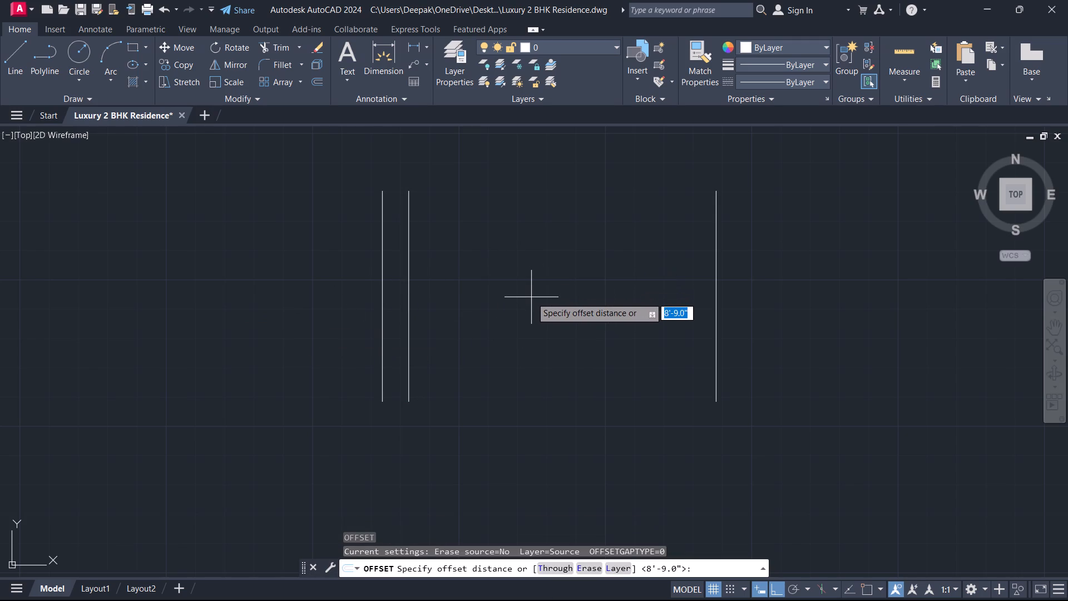
key("5")
key("Return")
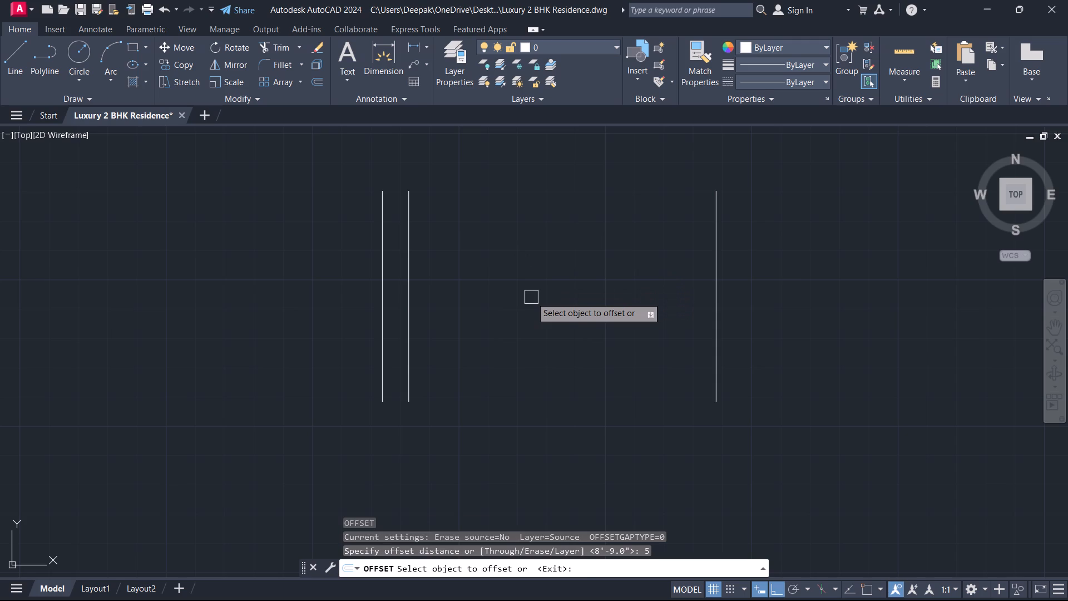
left_click(721, 359)
left_click(793, 361)
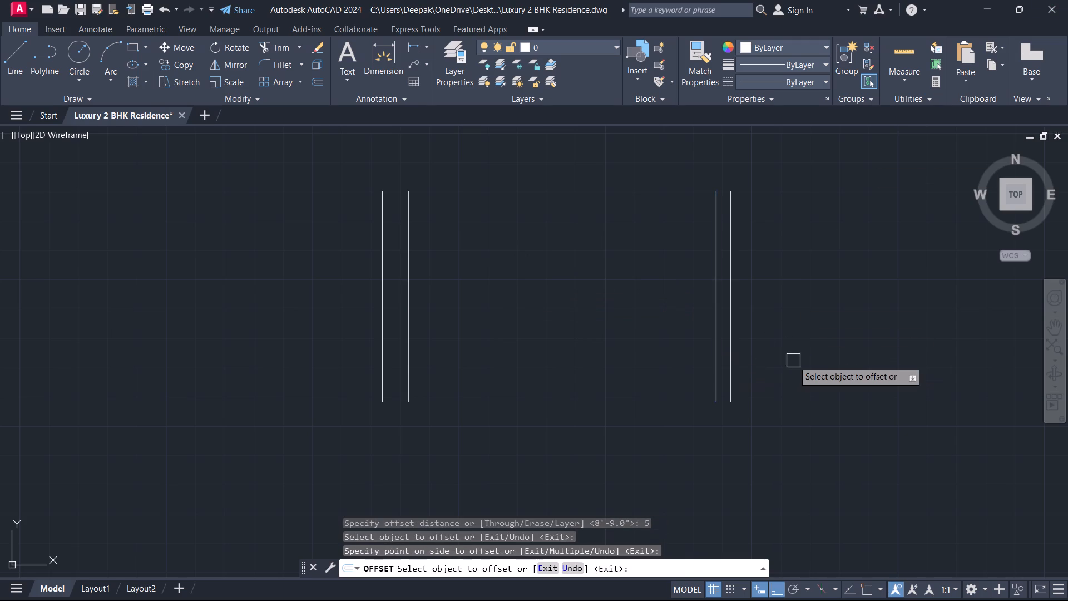
key("Escape")
Offset the right line of the 5" wall 9' to the right.
type("o")
key("space")
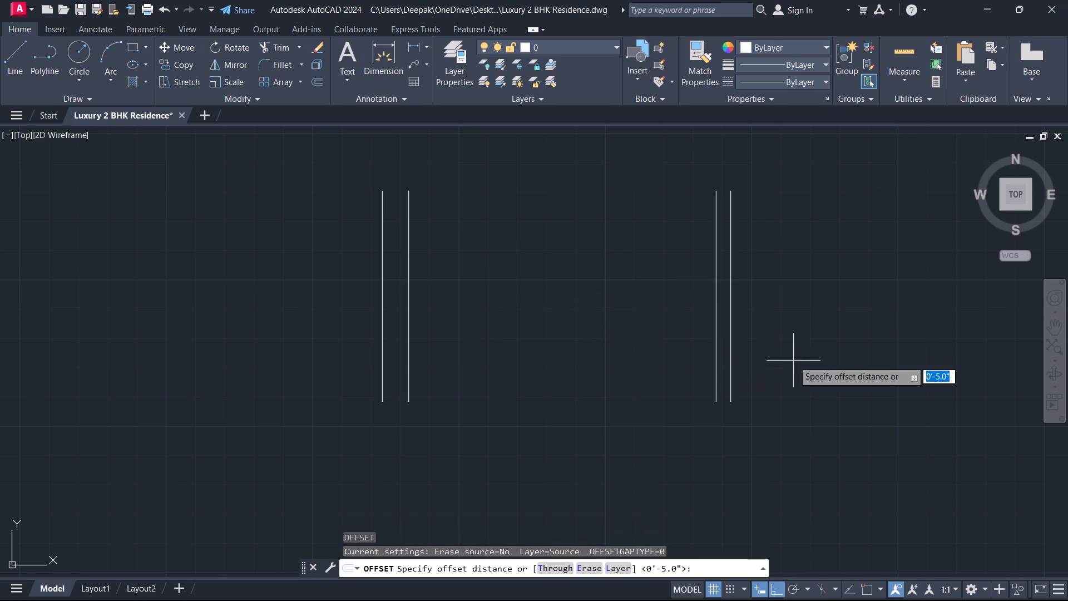
key("9")
key("apostrophe")
key("Return")
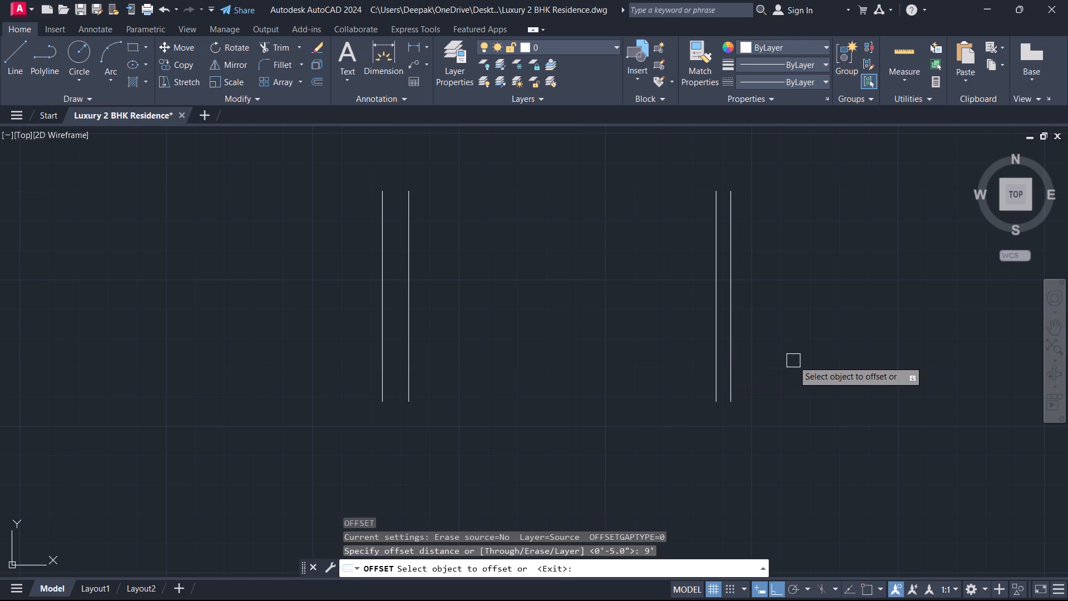
left_click(728, 267)
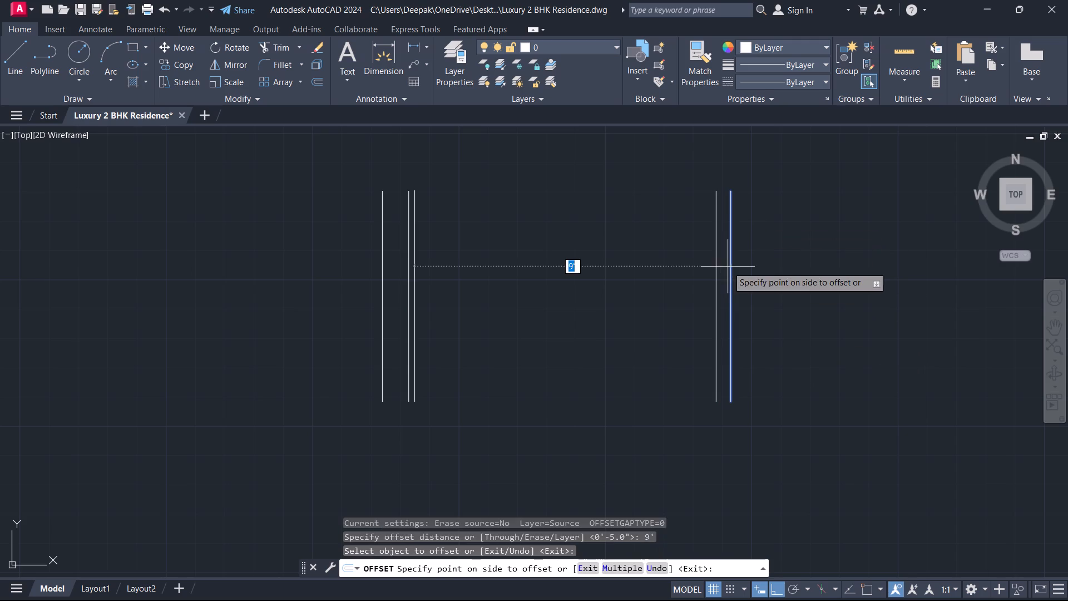
left_click(793, 268)
key("Escape")
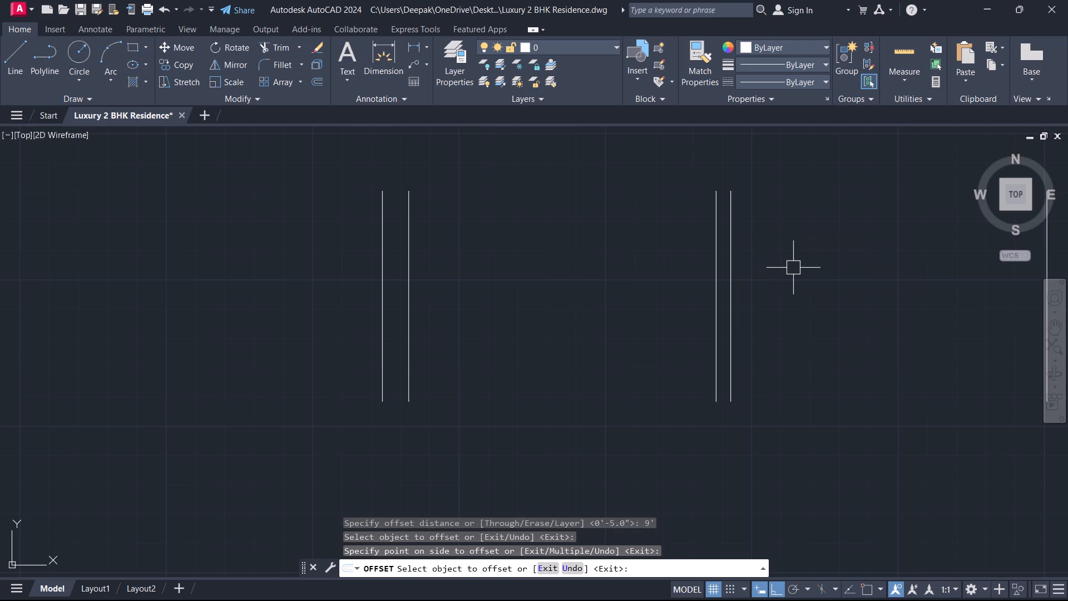
Offset the rightmost vertical line 9" to the right to form the third wall.
type("o")
key("space")
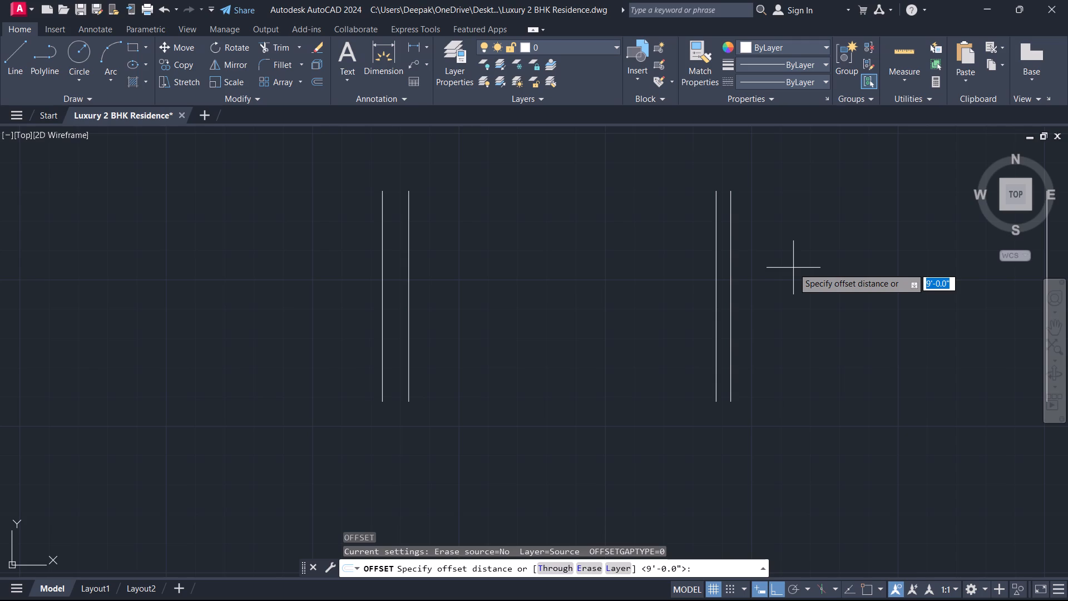
key("9")
key("Return")
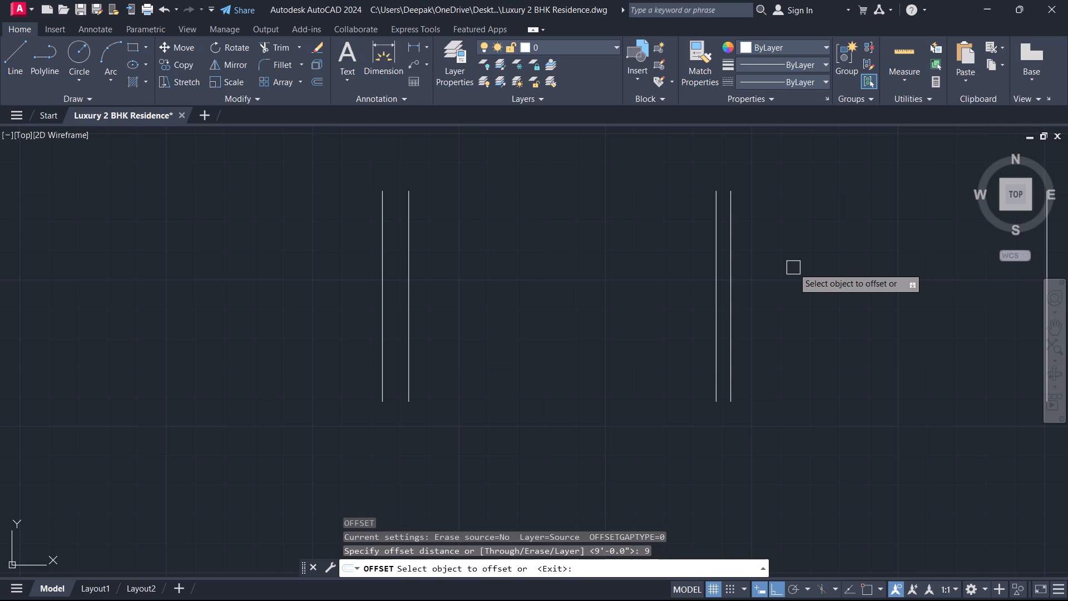
scroll(634, 323, "down", 4)
scroll(621, 347, "up", 2)
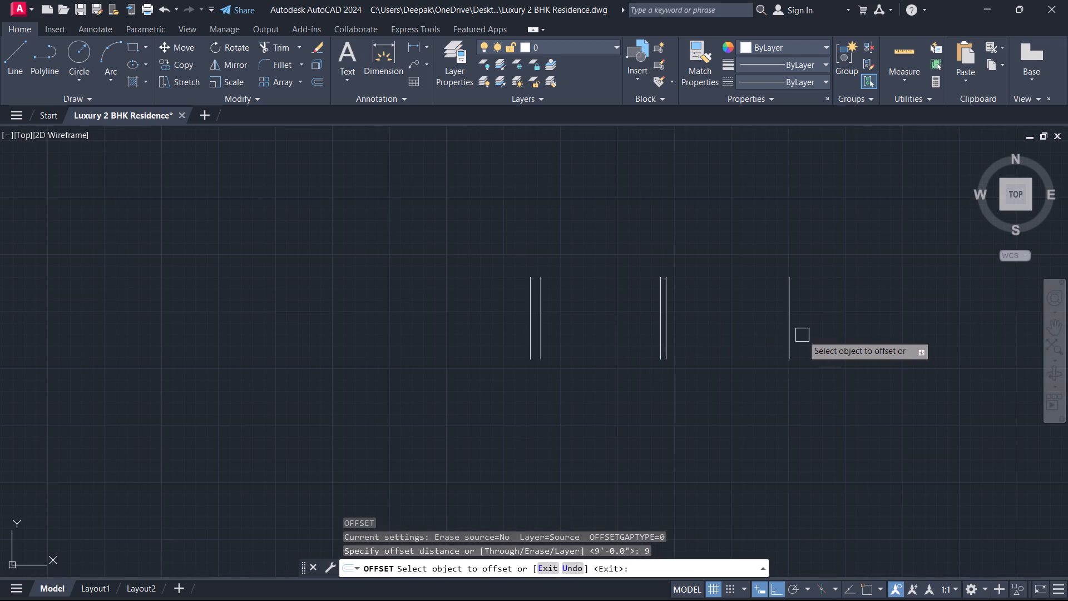
left_click(792, 332)
left_click(810, 344)
key("Escape")
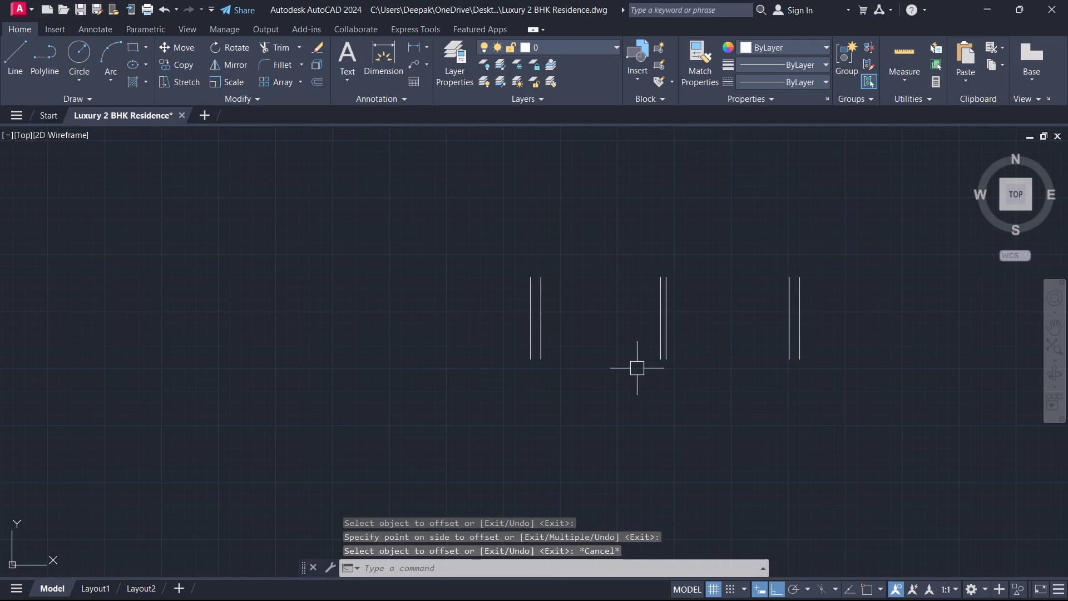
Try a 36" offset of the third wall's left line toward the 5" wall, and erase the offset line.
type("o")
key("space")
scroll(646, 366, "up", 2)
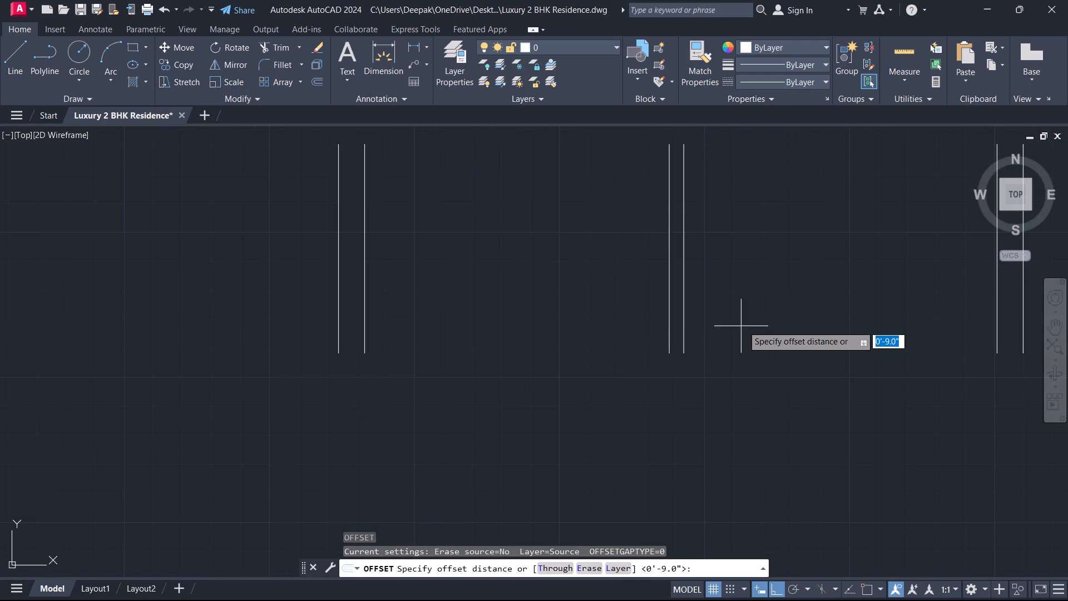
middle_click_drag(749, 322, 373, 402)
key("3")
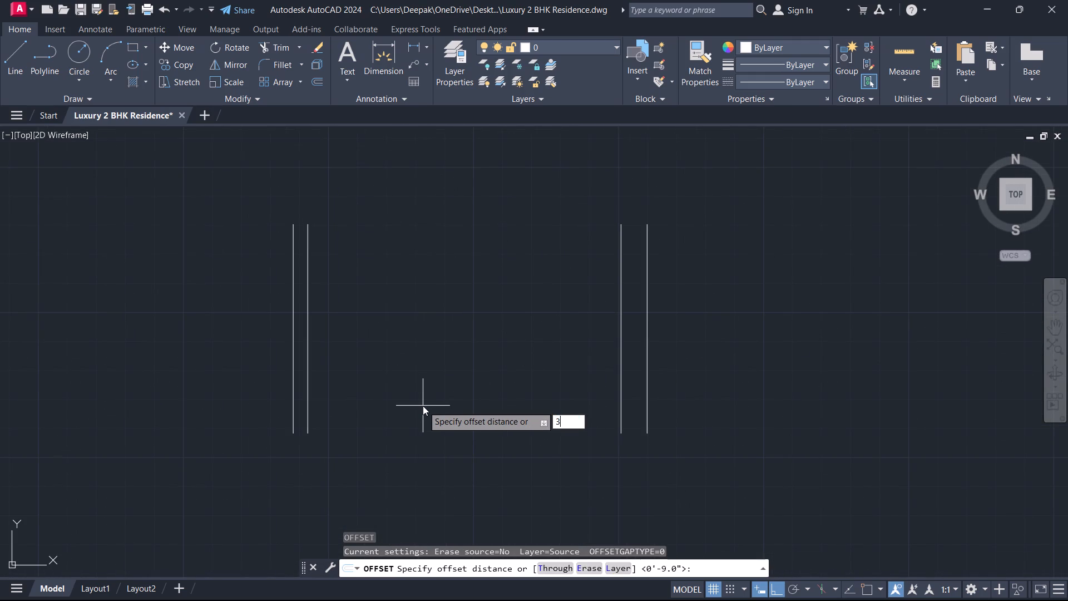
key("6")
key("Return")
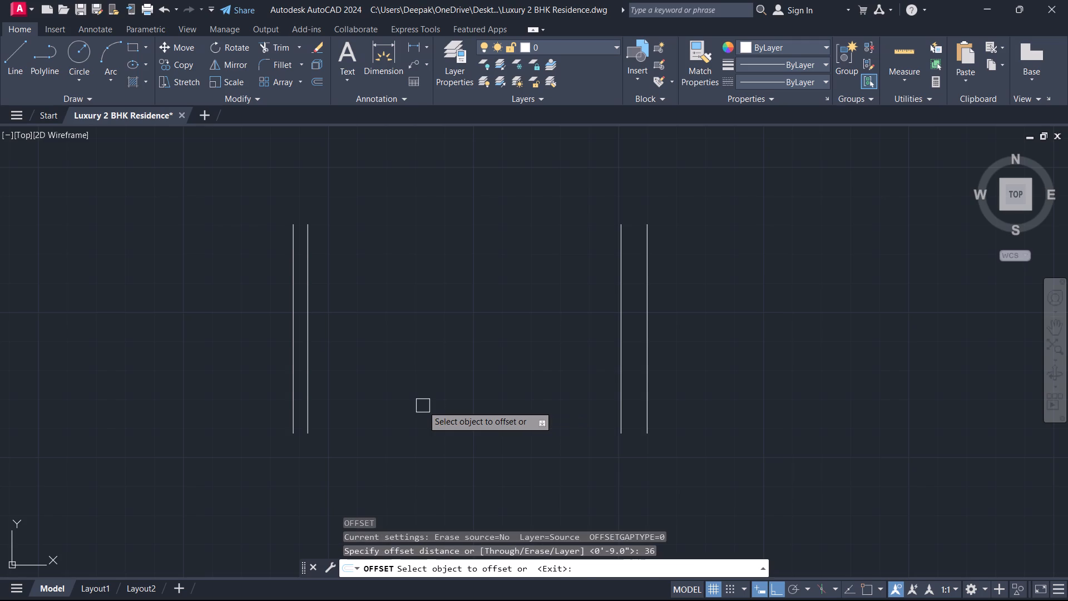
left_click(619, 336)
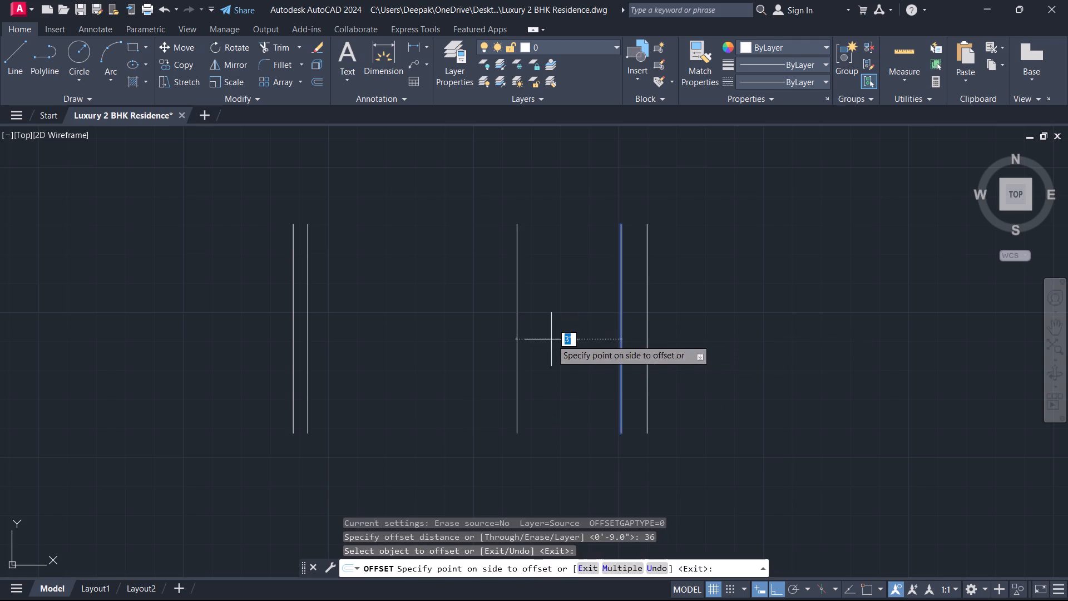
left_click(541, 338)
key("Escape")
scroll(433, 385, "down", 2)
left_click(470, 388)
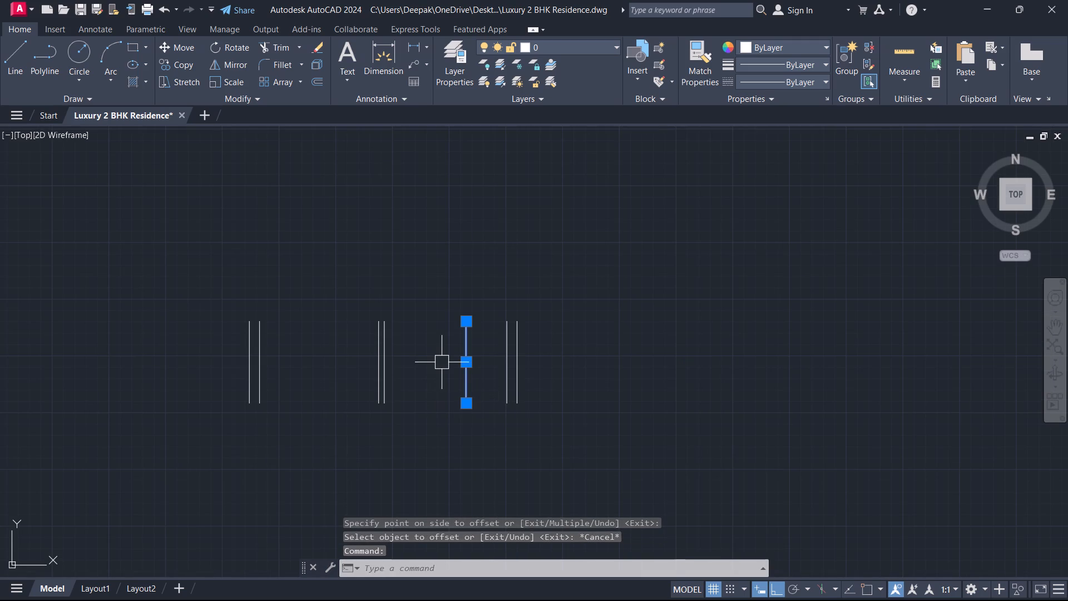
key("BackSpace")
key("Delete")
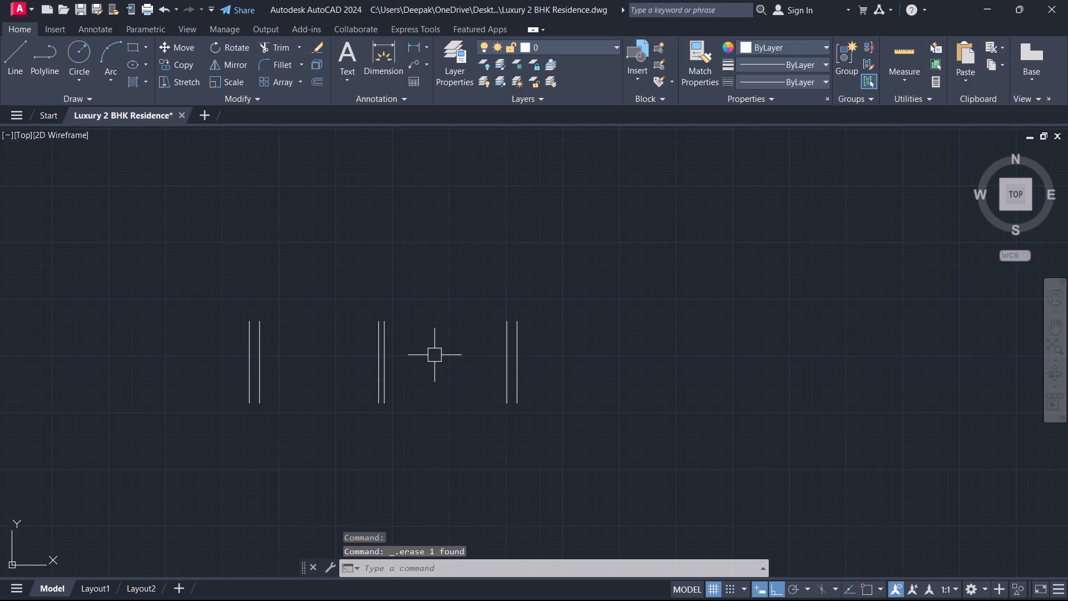
Offset the right line of the third wall 9' to the right.
type("o")
key("space")
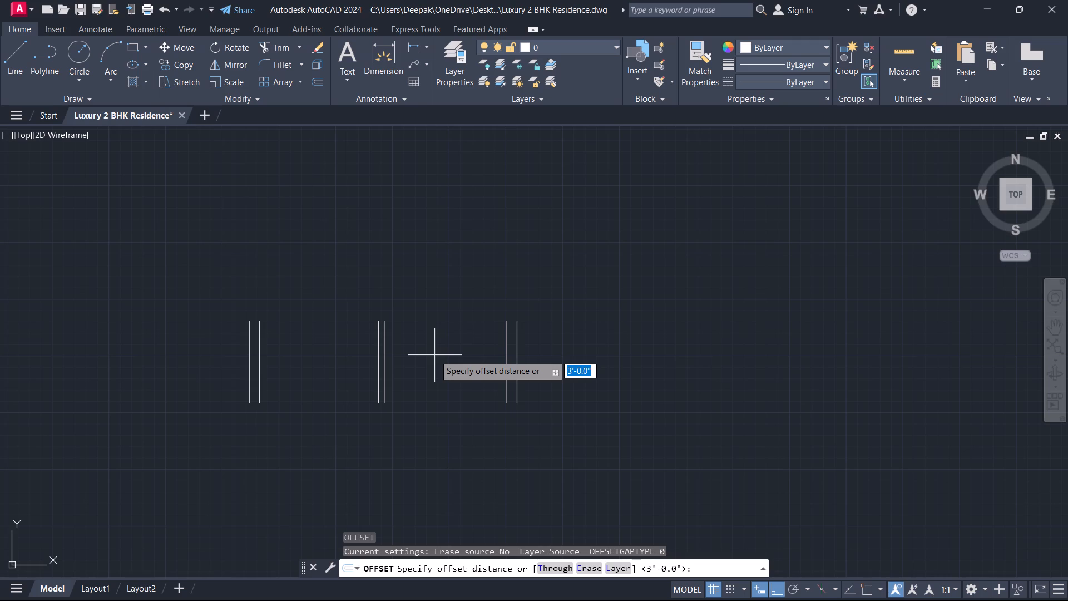
key("9")
key("apostrophe")
key("Return")
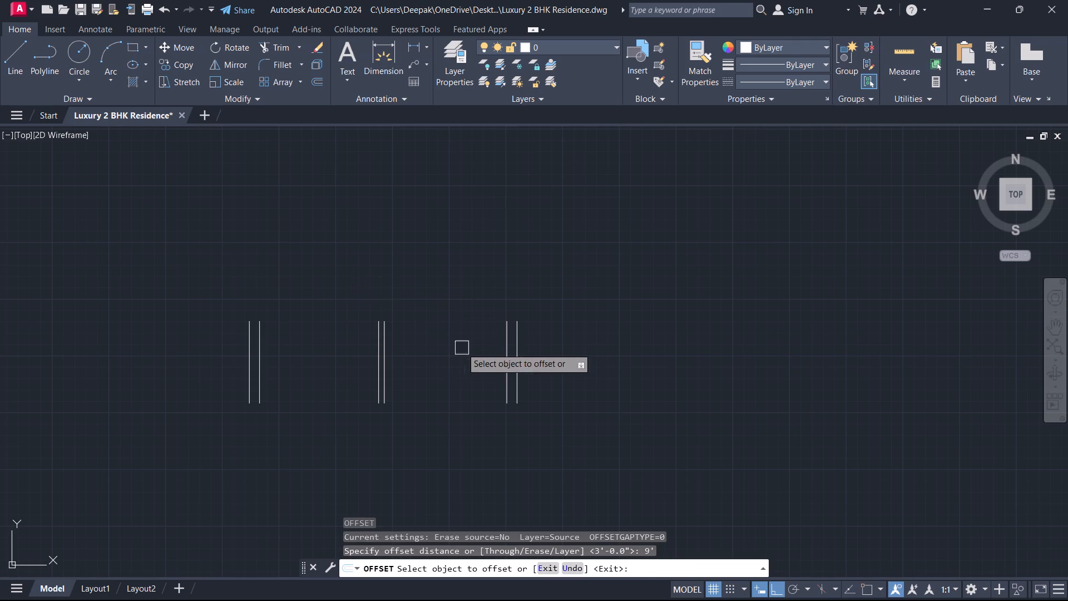
left_click(518, 366)
left_click(525, 365)
key("Escape")
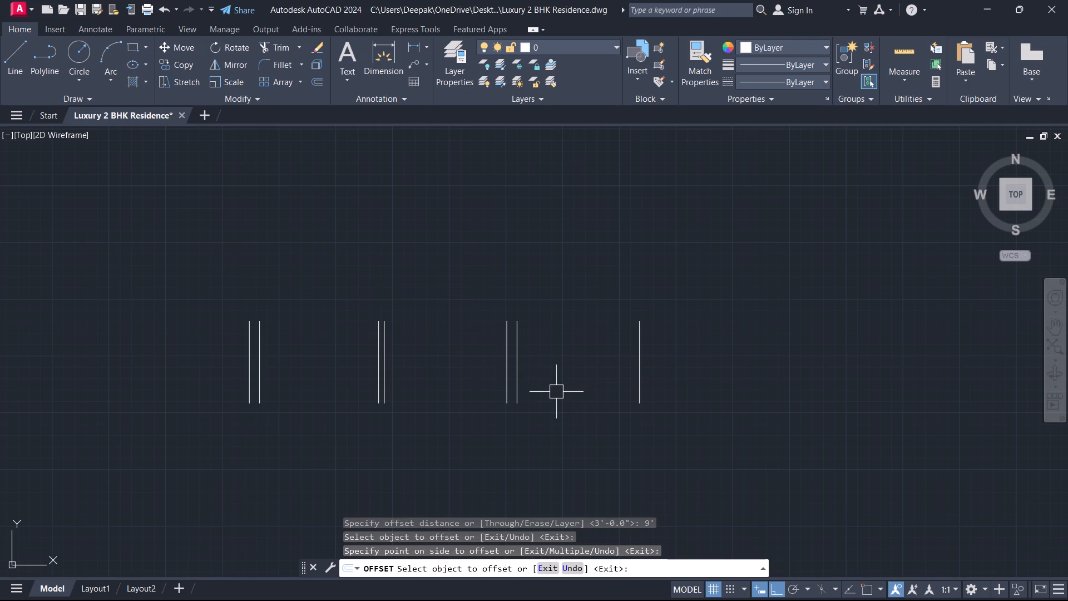
Offset the rightmost vertical line 5" to the right to form the fourth wall.
type("o 5")
key("Return")
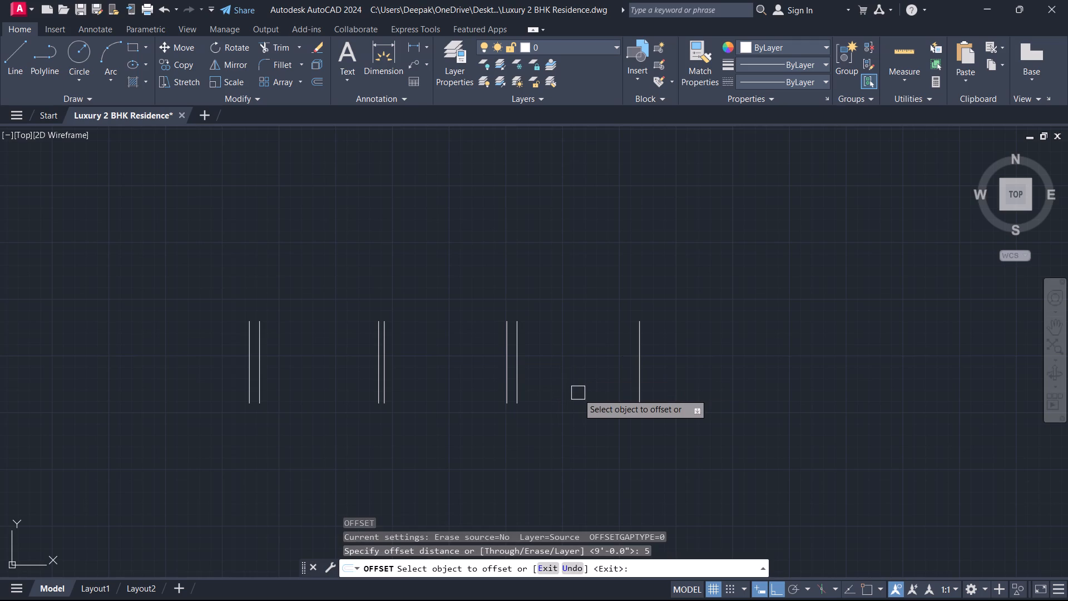
left_click_drag(640, 356, 650, 359)
left_click(686, 382)
key("Escape")
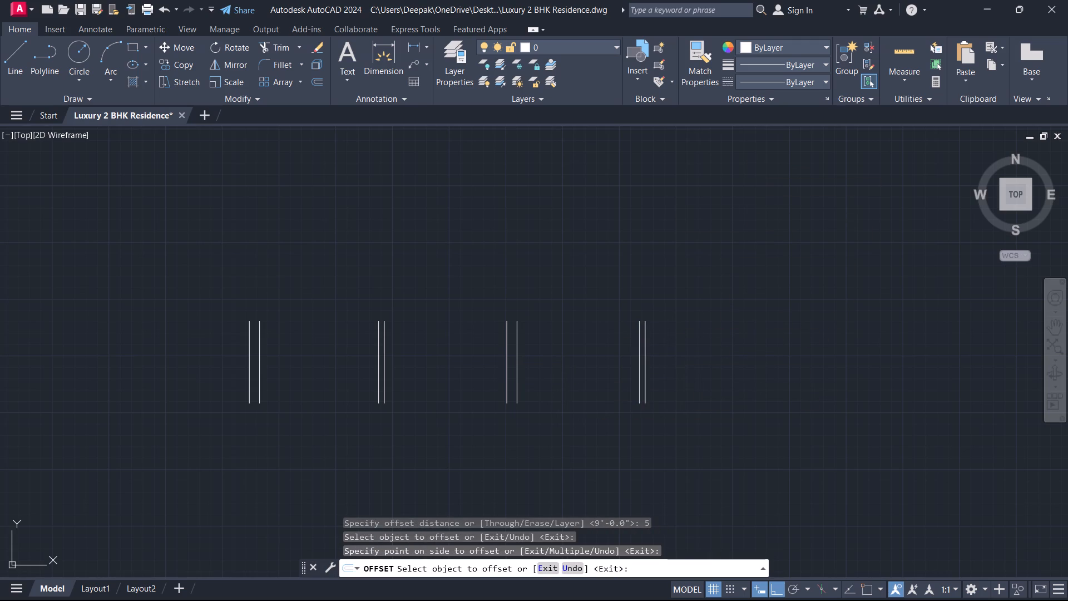
Offset the right line of the fourth wall 8'10.5" to the right.
type("o")
key("space")
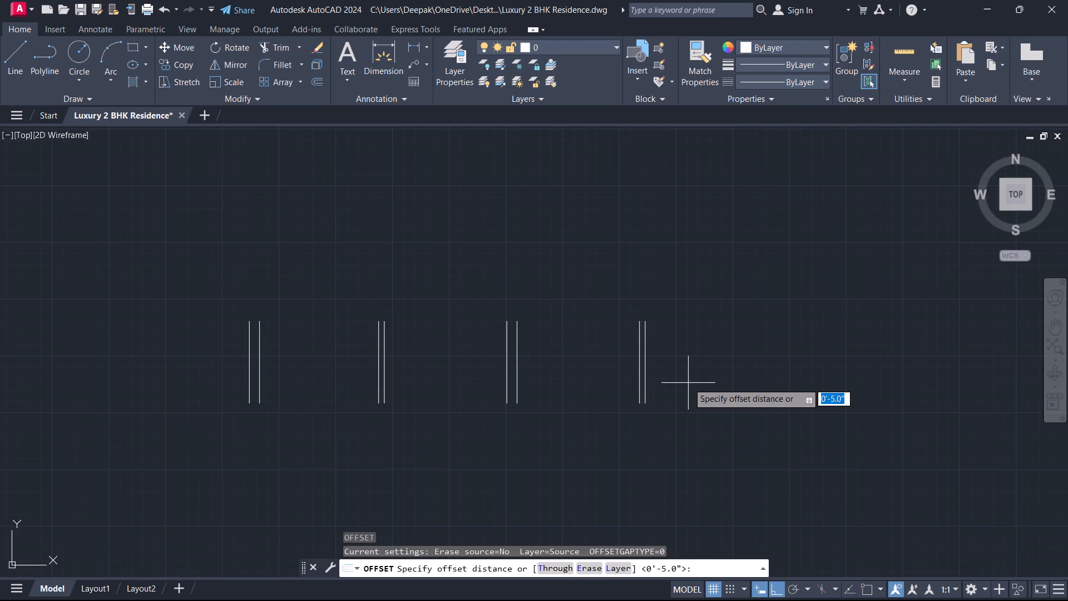
type("8'")
type("10")
type(".5")
key("Return")
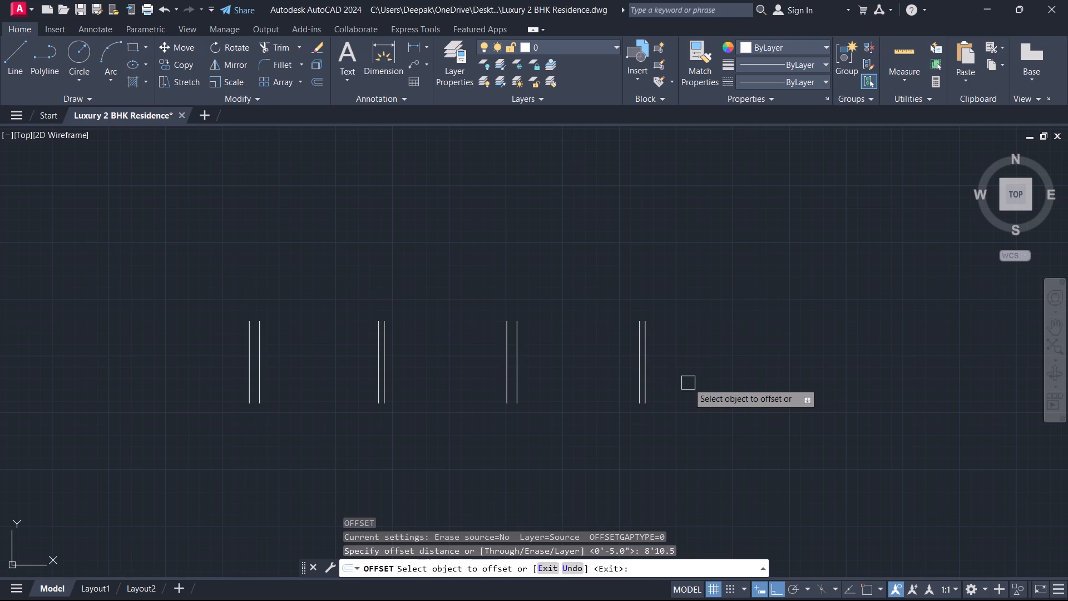
scroll(697, 364, "up", 2)
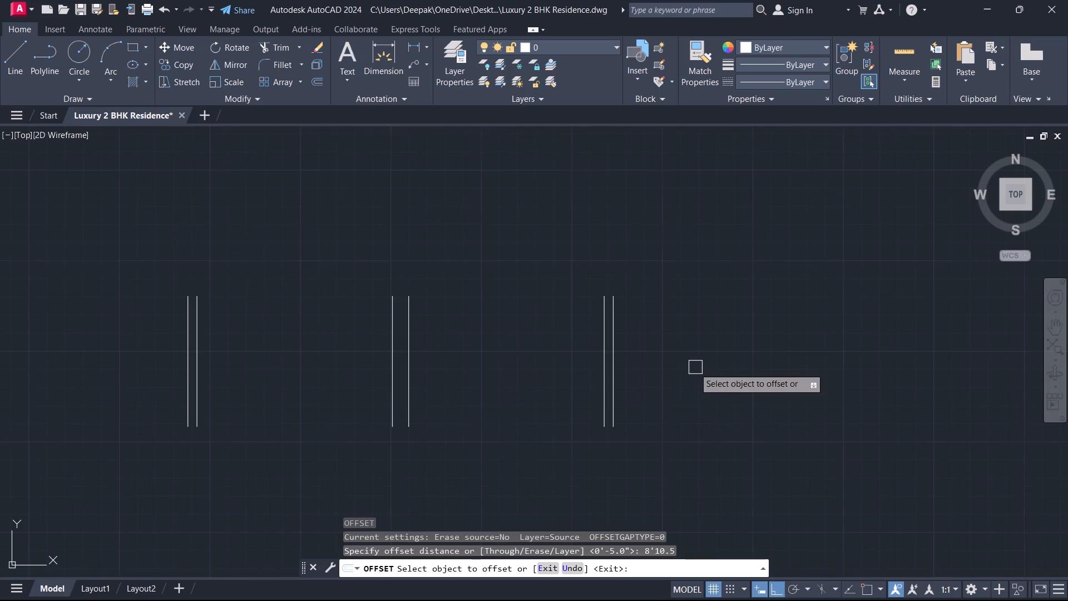
left_click(575, 357)
left_click(552, 353)
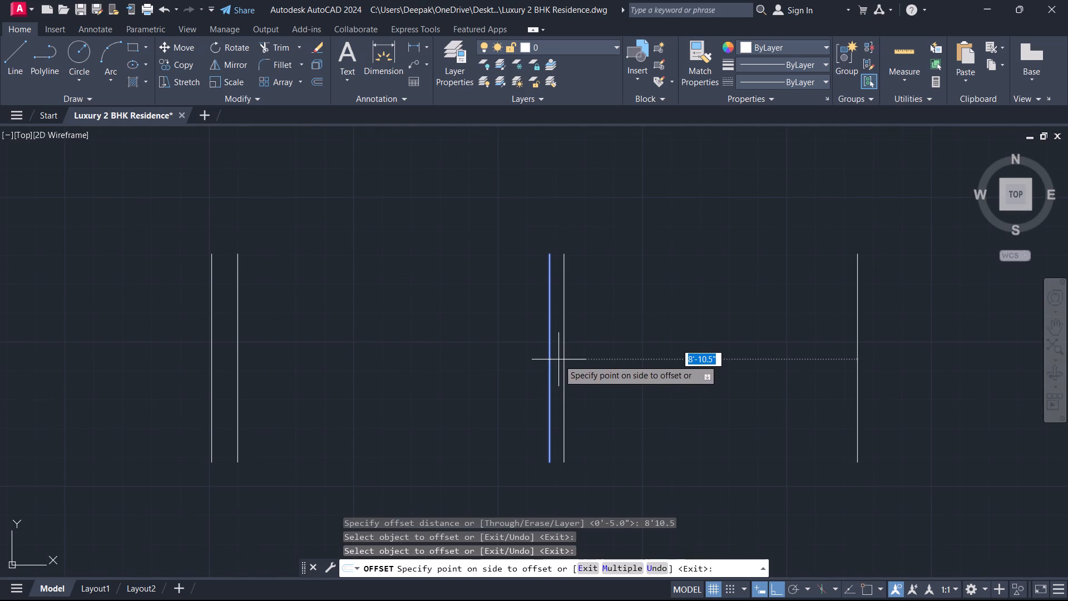
key("Escape")
key("space")
key("space")
left_click(565, 372)
left_click(586, 371)
key("Escape")
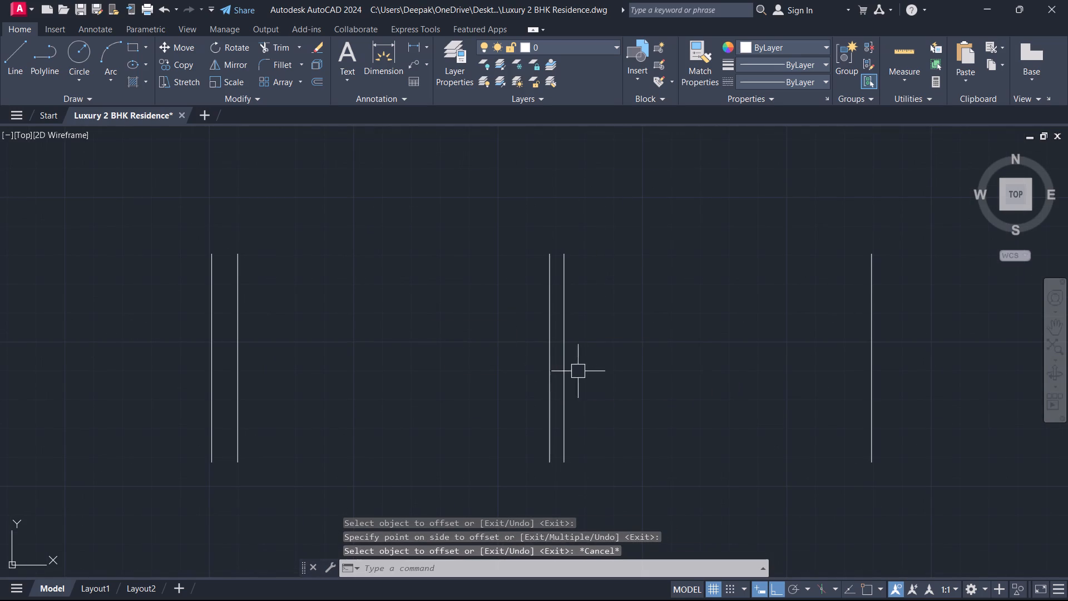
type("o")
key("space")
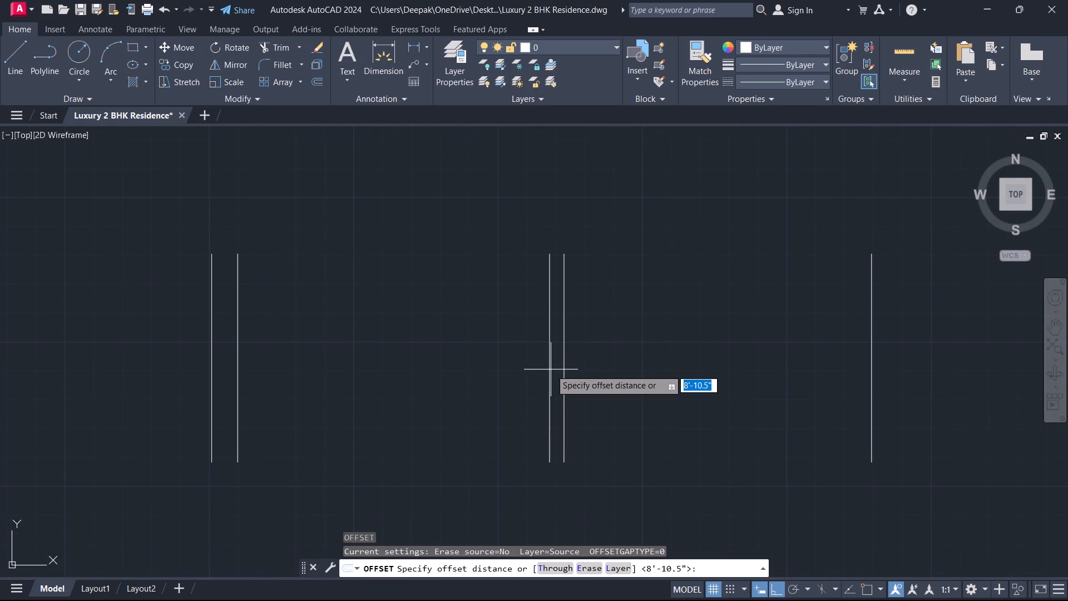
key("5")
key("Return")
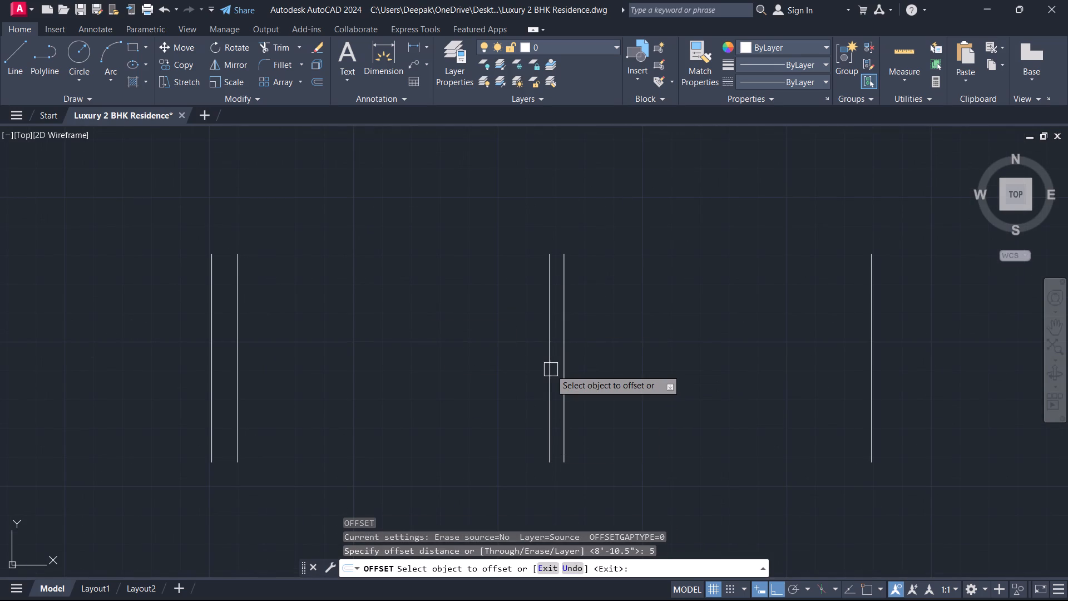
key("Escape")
Offset the rightmost vertical line 9" to the right to form the fifth wall.
type("o")
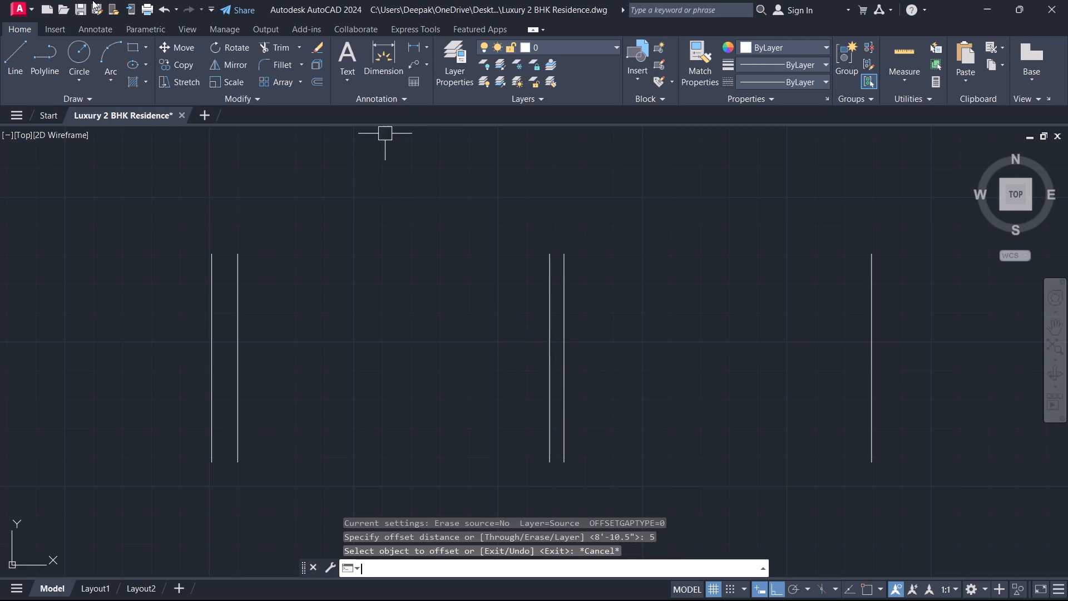
key("space")
key("9")
key("Return")
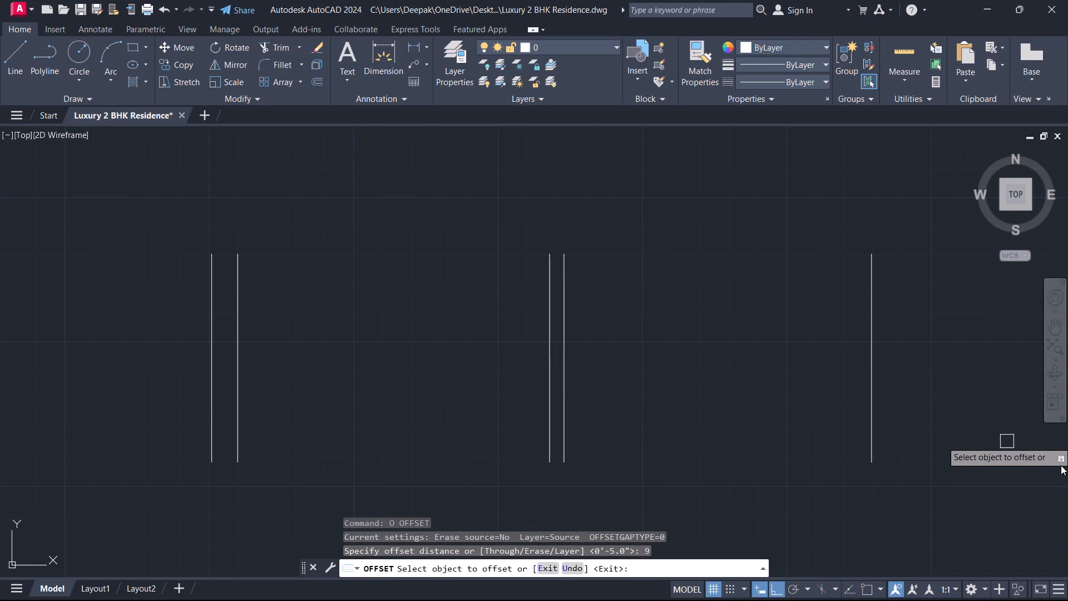
left_click(867, 447)
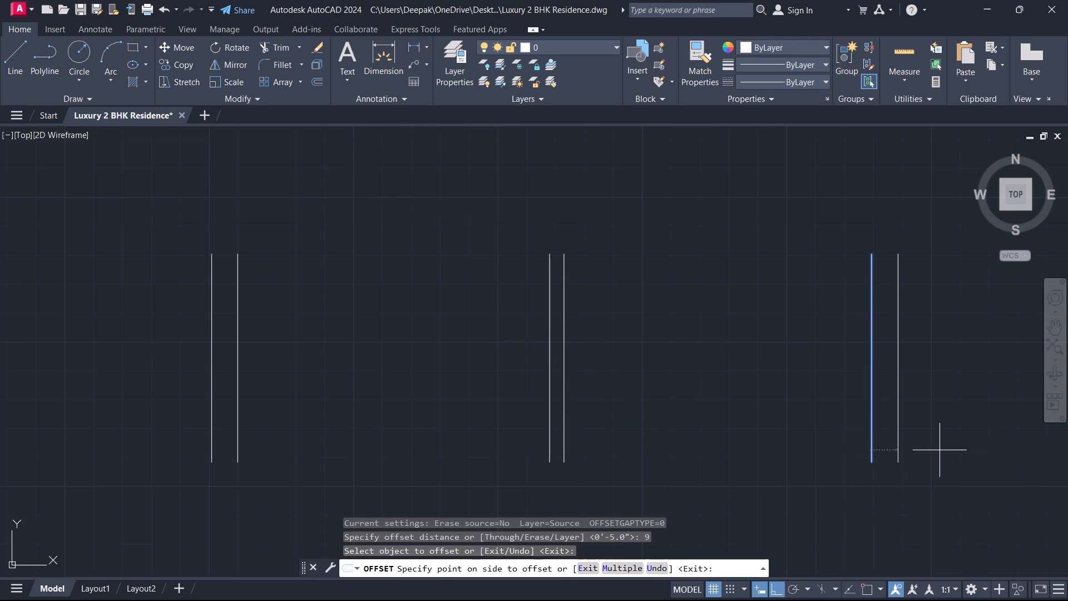
left_click(940, 450)
key("Escape")
With object snap on, draw horizontal lines joining the upper ends of the facing wall lines across the first two bays from the left.
scroll(700, 422, "down", 1)
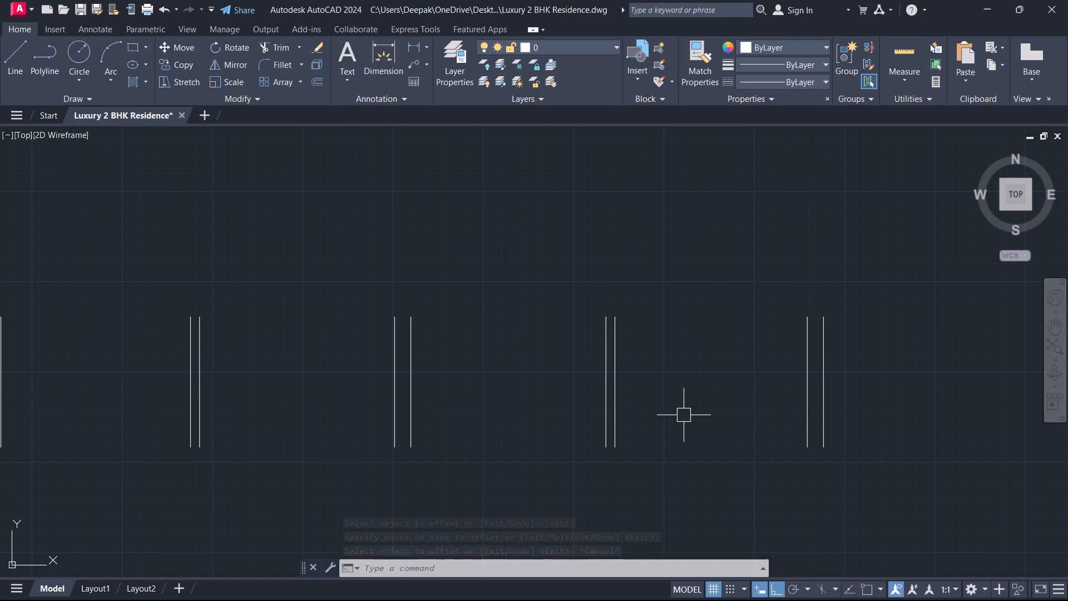
middle_click_drag(503, 378, 505, 377)
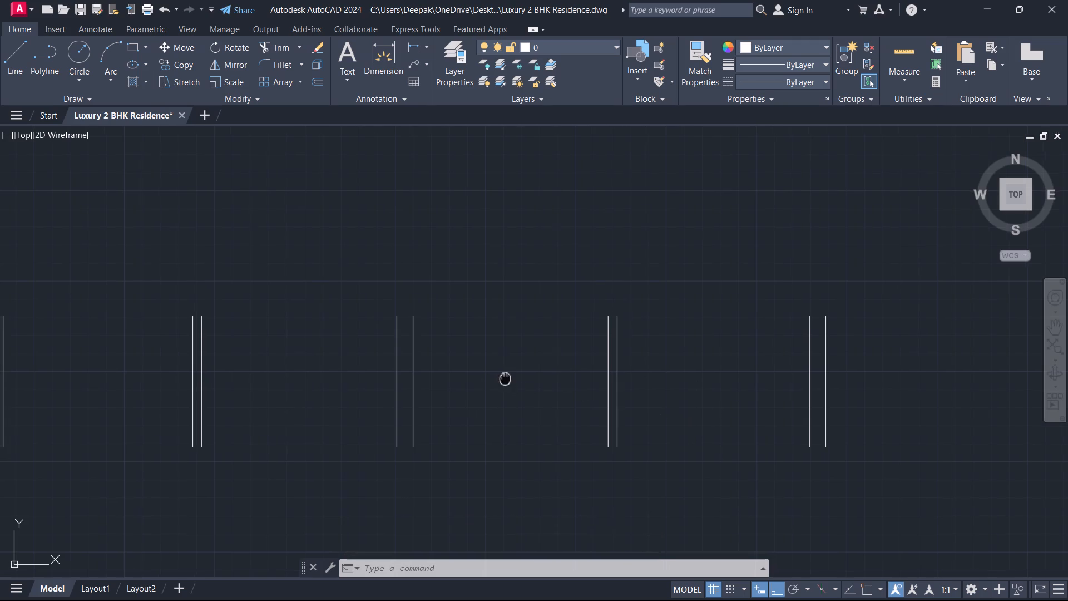
middle_click_drag(505, 377, 963, 380)
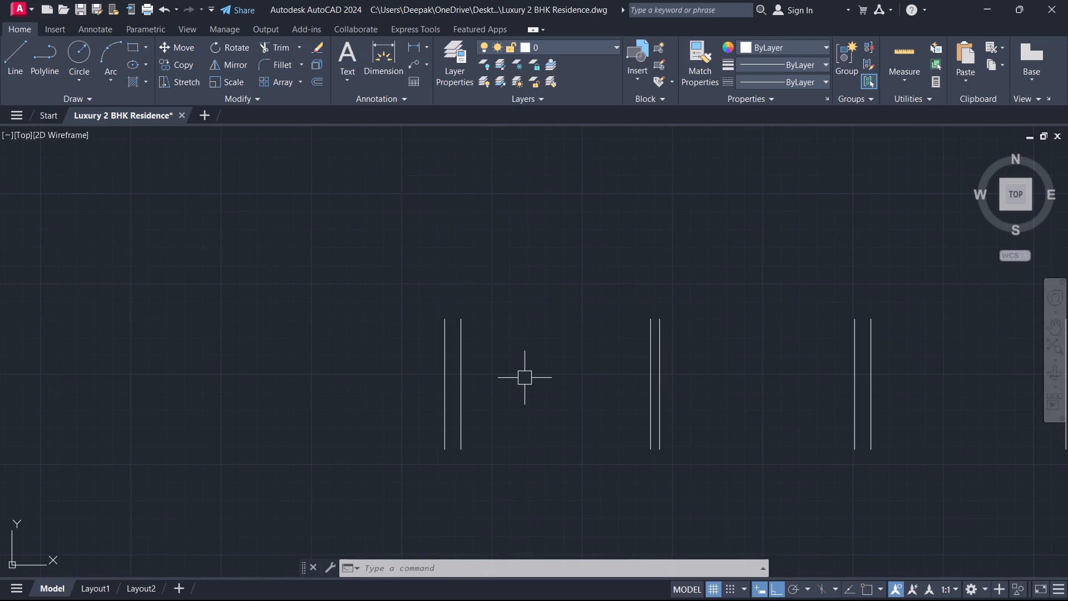
type("l")
key("space")
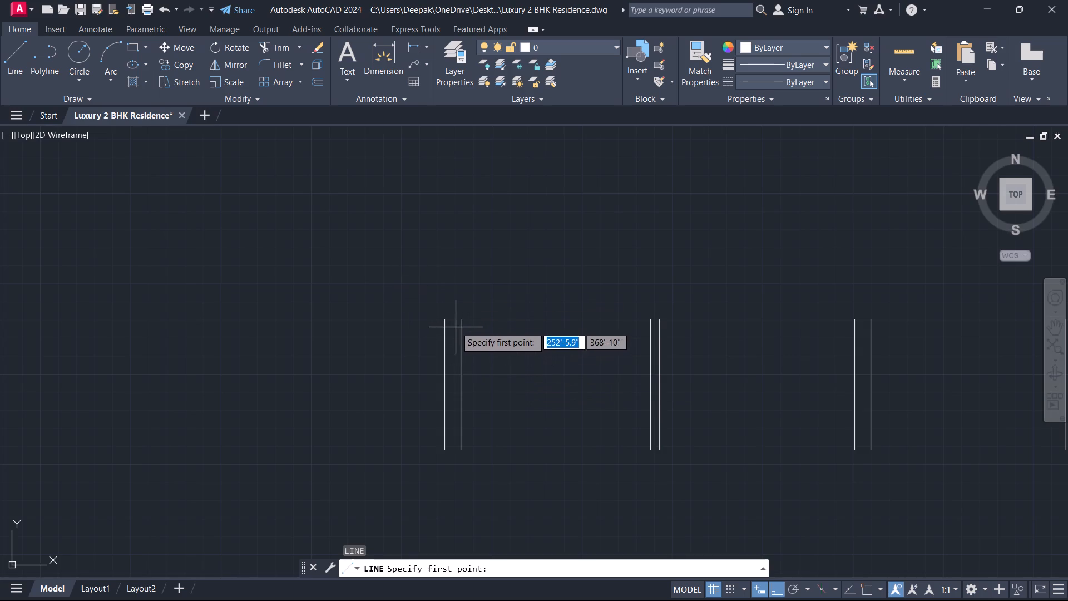
key("F3")
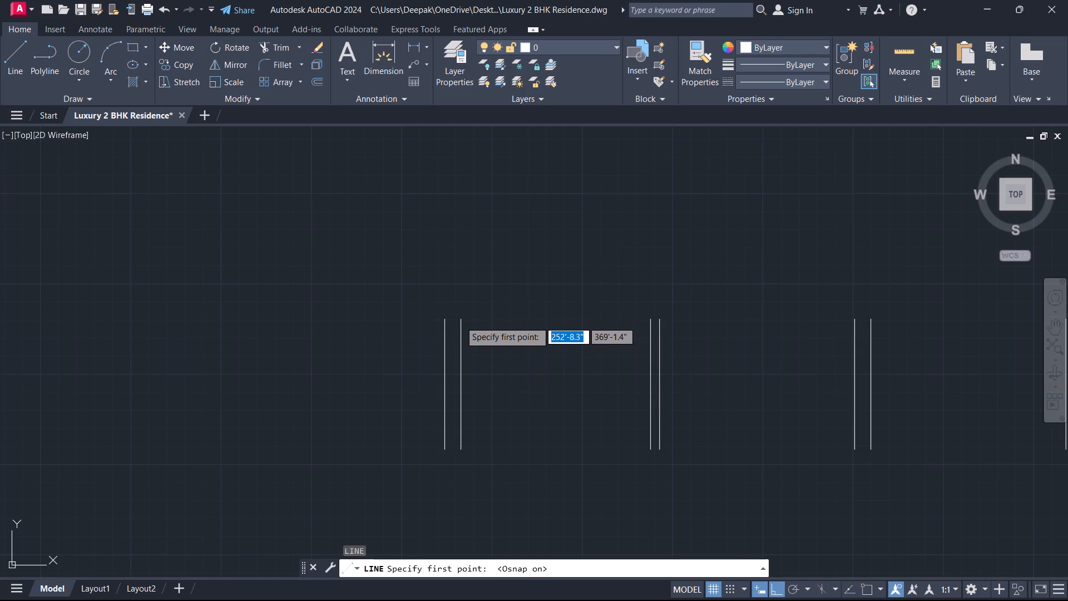
left_click(459, 319)
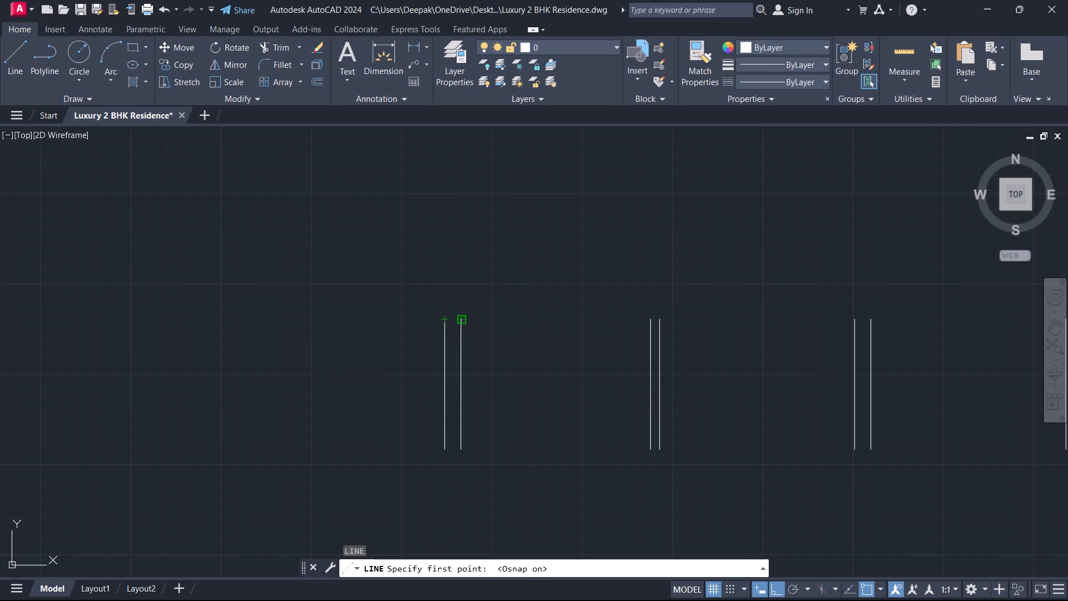
left_click(647, 314)
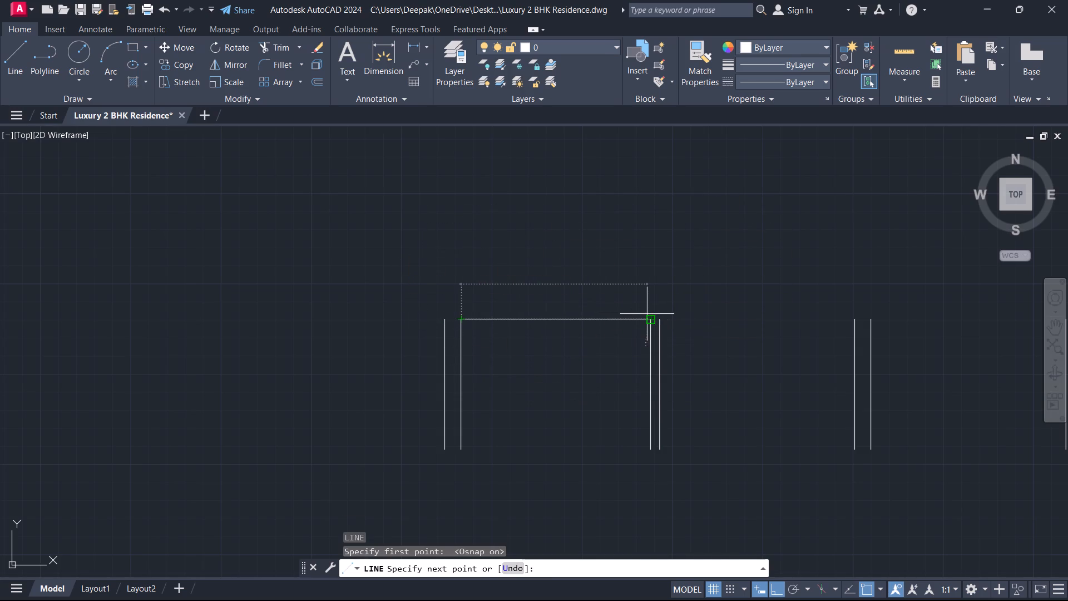
key("space")
key("space")
left_click(659, 320)
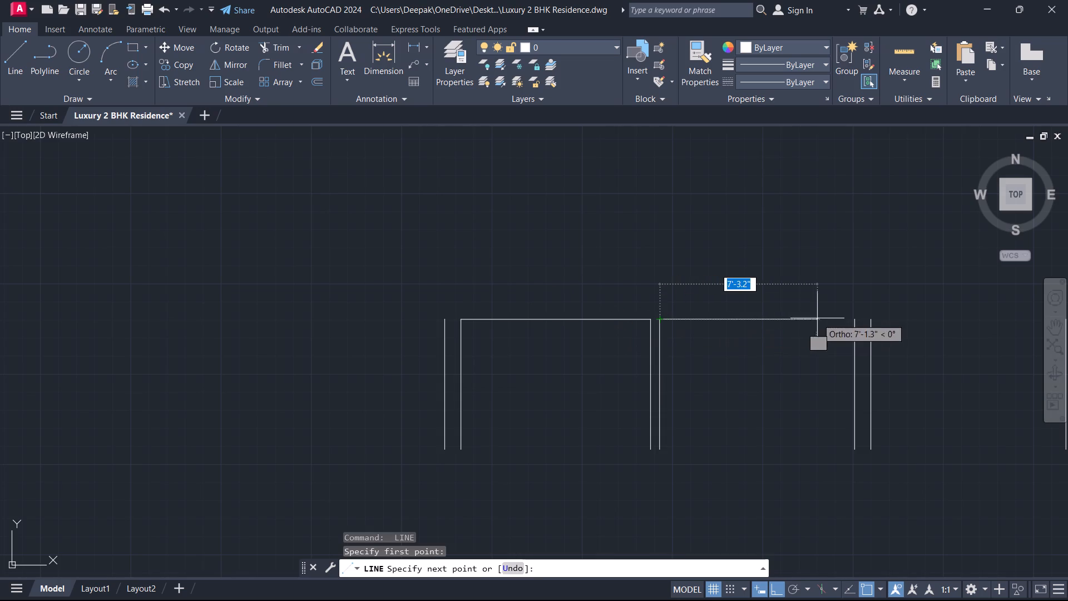
left_click(854, 321)
key("Escape")
Draw horizontal lines joining the upper ends of the facing wall lines across the third and fourth bays.
key("space")
middle_click_drag(759, 351, 434, 430)
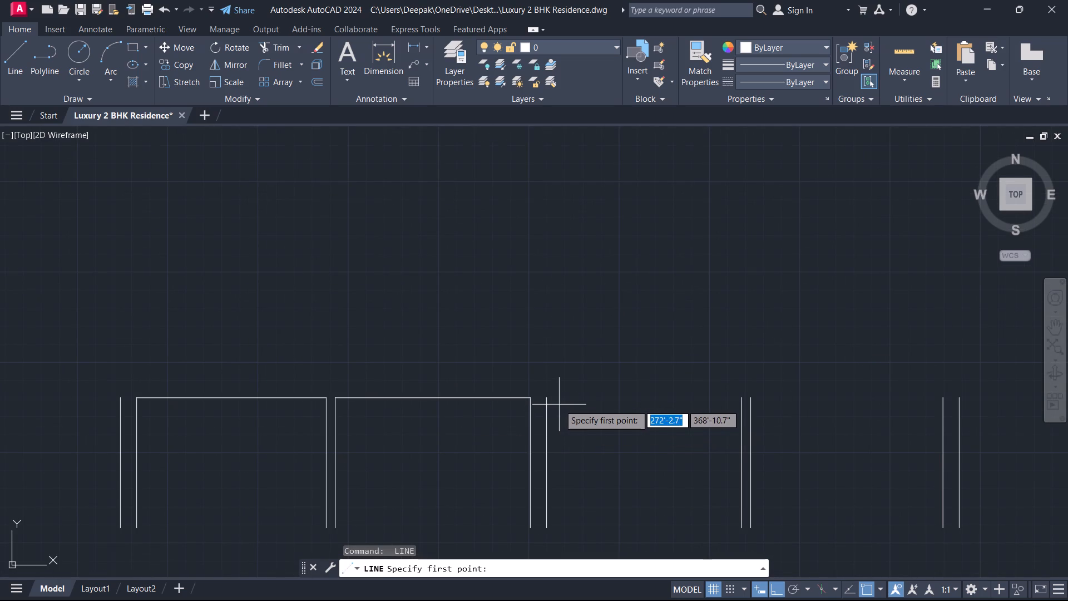
left_click(547, 397)
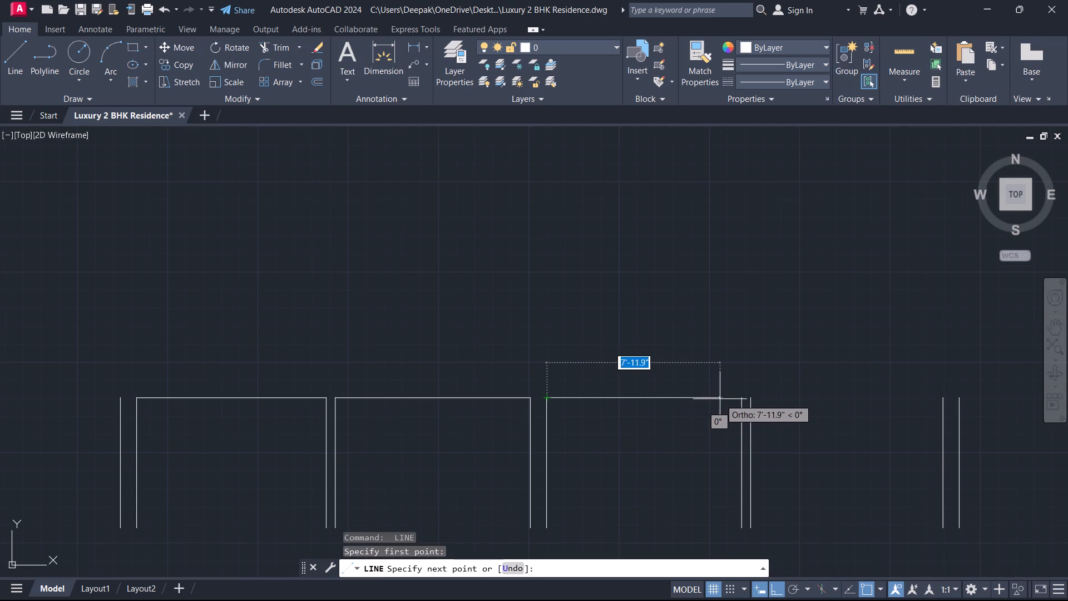
left_click(742, 400)
key("space")
key("space")
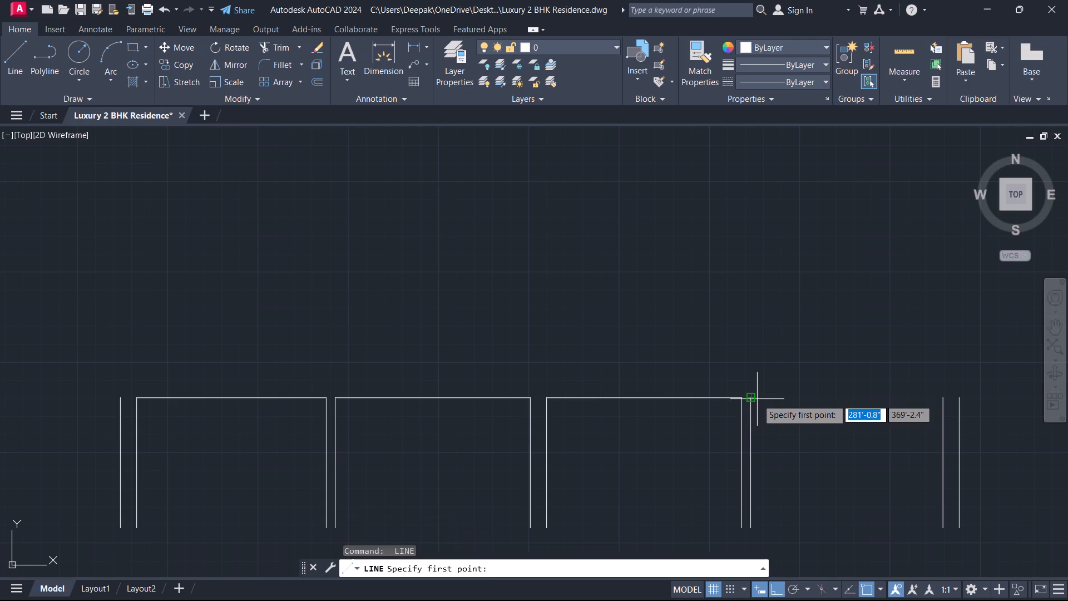
left_click(756, 398)
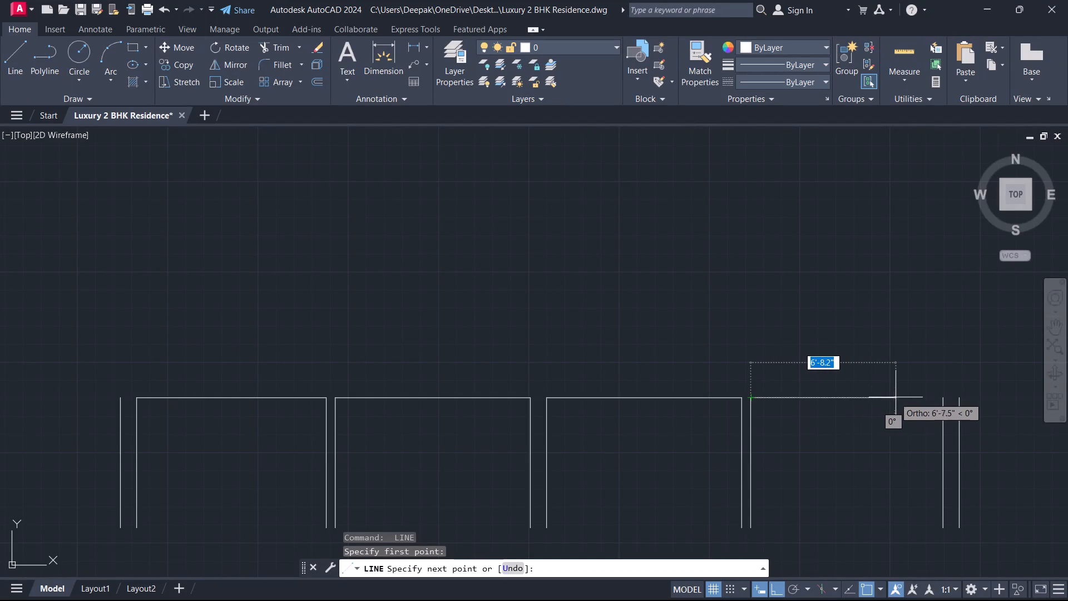
left_click(946, 400)
middle_click_drag(884, 430, 878, 431)
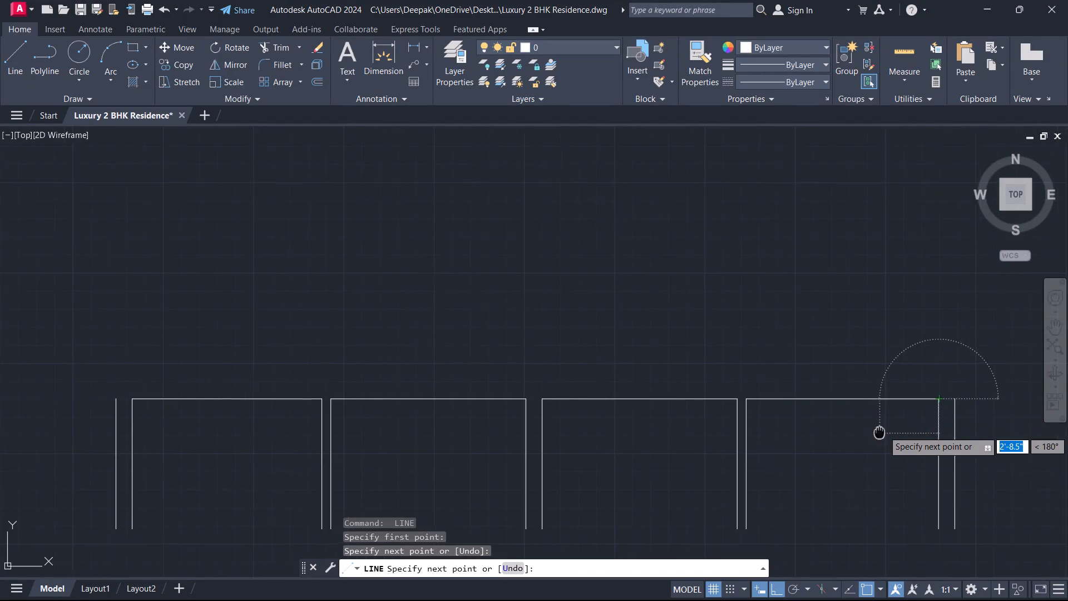
middle_click_drag(878, 431, 586, 465)
key("Escape")
Offset the top line of the rightmost bay 9" upward to start the outer face of the top wall.
scroll(670, 459, "up", 1)
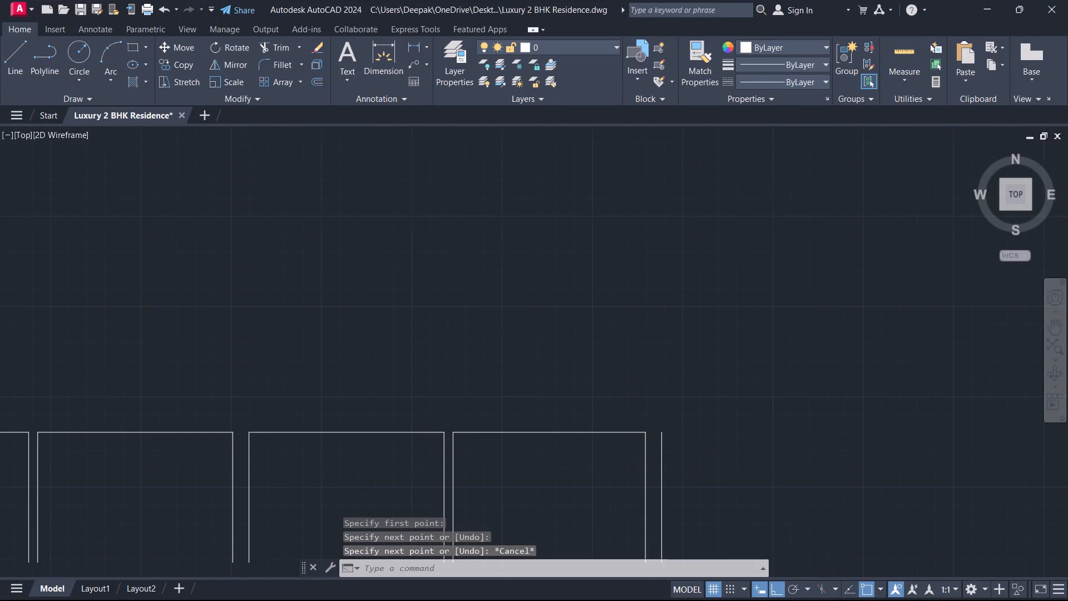
scroll(669, 457, "up", 1)
type("o")
key("space")
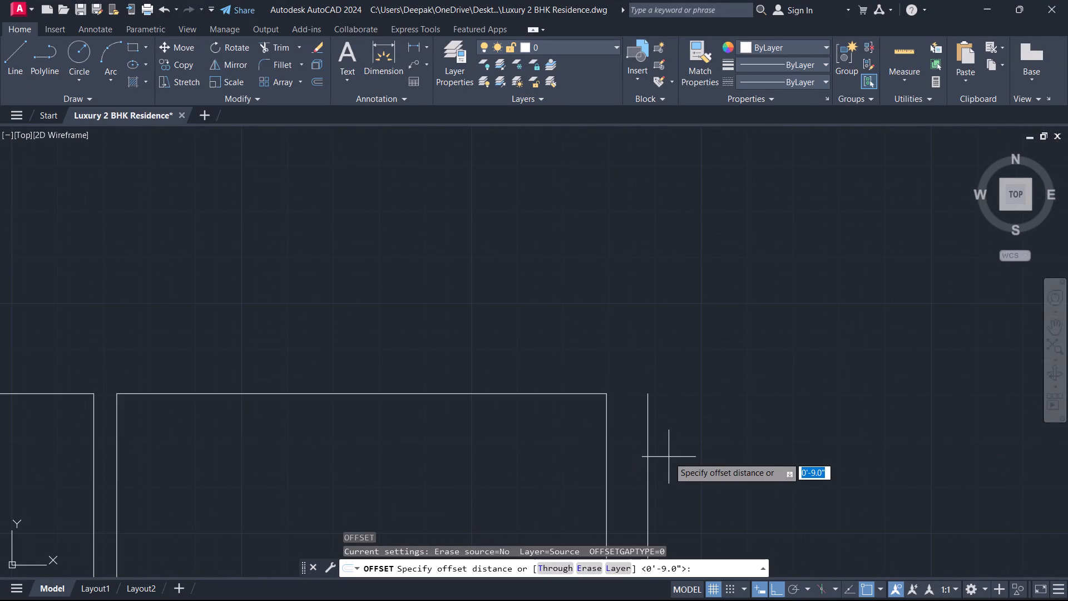
key("9")
key("Return")
left_click(570, 392)
left_click(532, 348)
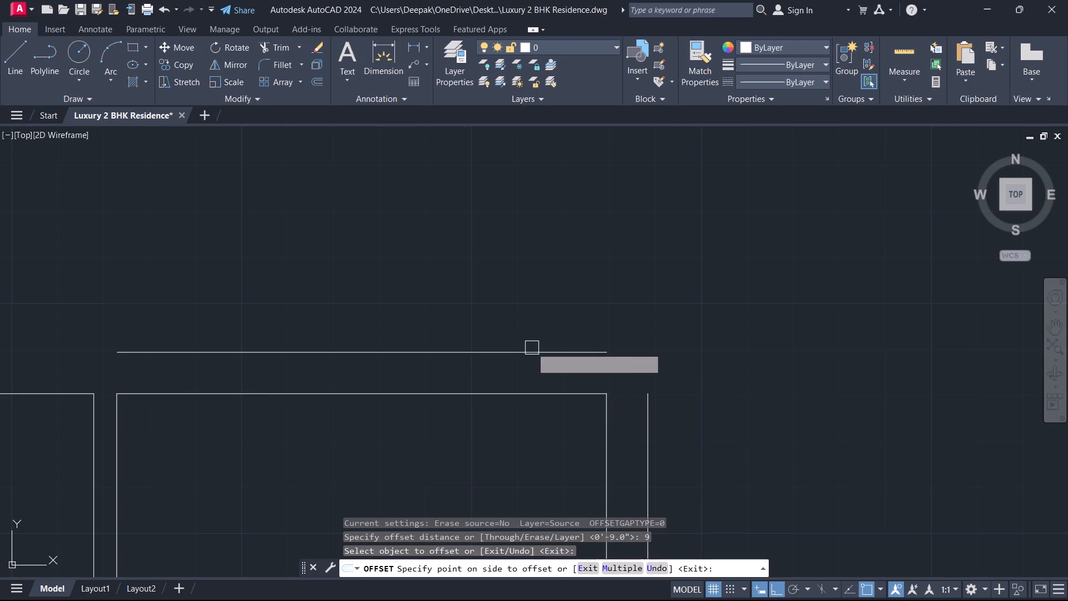
key("Escape")
Fillet the outer top line with the outermost right vertical line to close the upper-right corner.
scroll(517, 358, "down", 1)
middle_click_drag(517, 358, 701, 388)
scroll(749, 391, "up", 1)
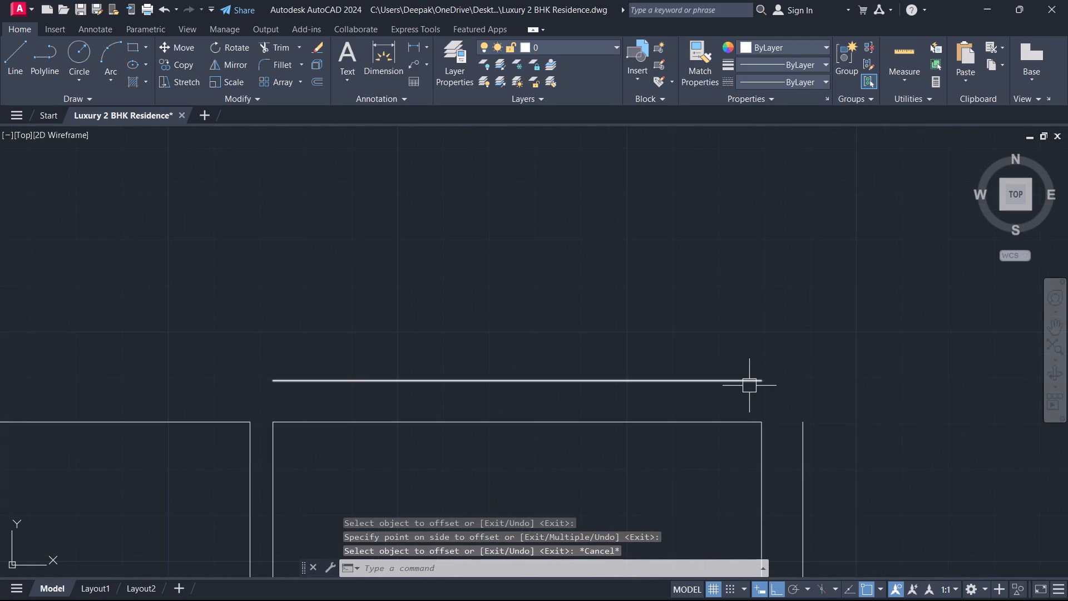
type("f")
key("space")
left_click(750, 384)
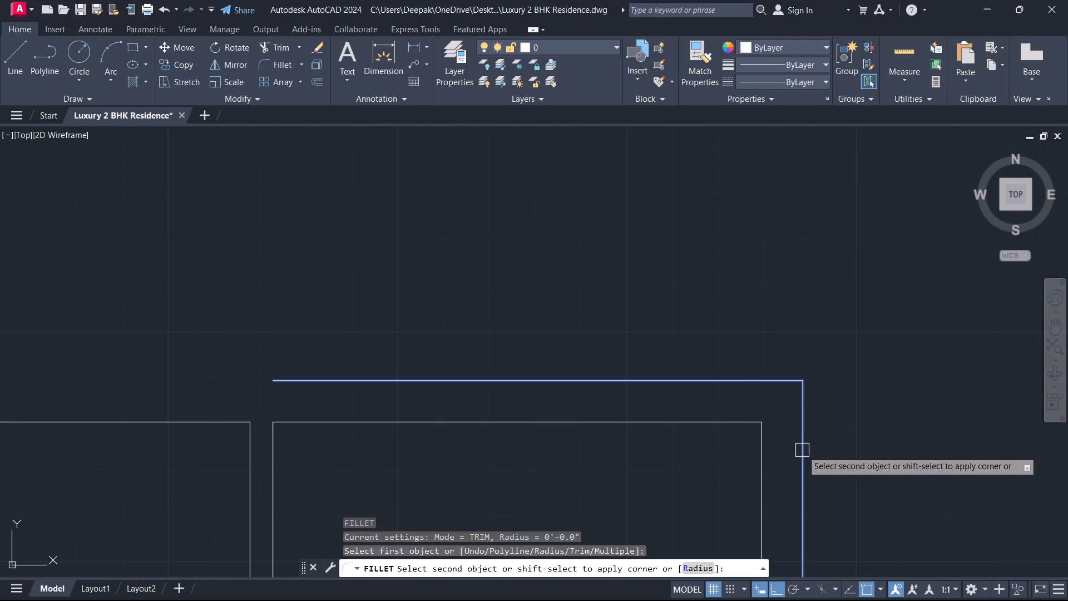
left_click(802, 450)
key("Escape")
Stretch the left end of the outer top line about 34'-3" to the left, past the leftmost wall.
left_click(632, 384)
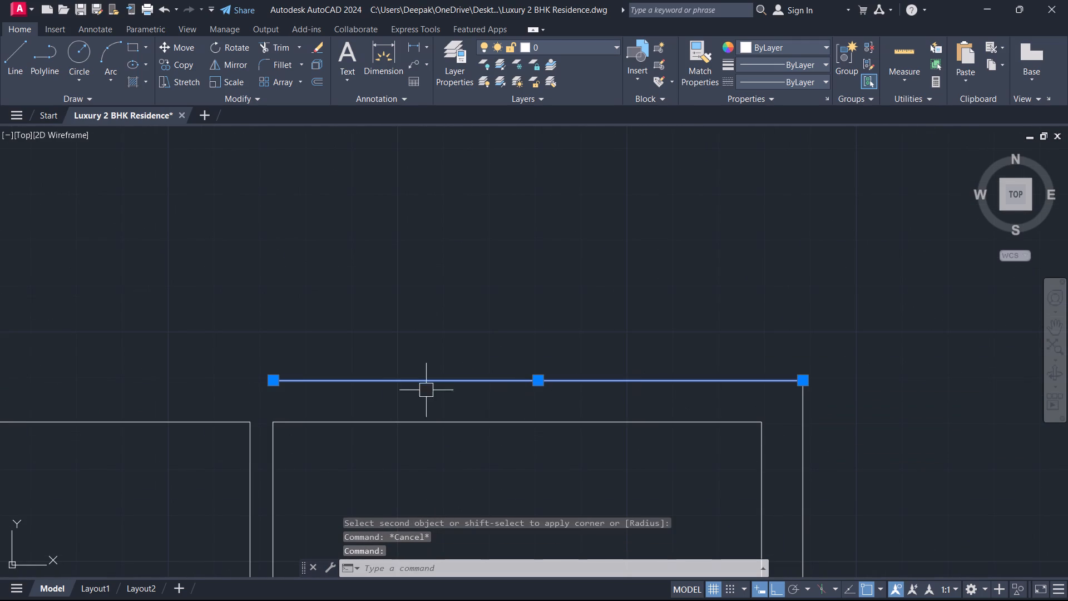
left_click(272, 385)
scroll(272, 385, "down", 5)
middle_click_drag(306, 479, 584, 536)
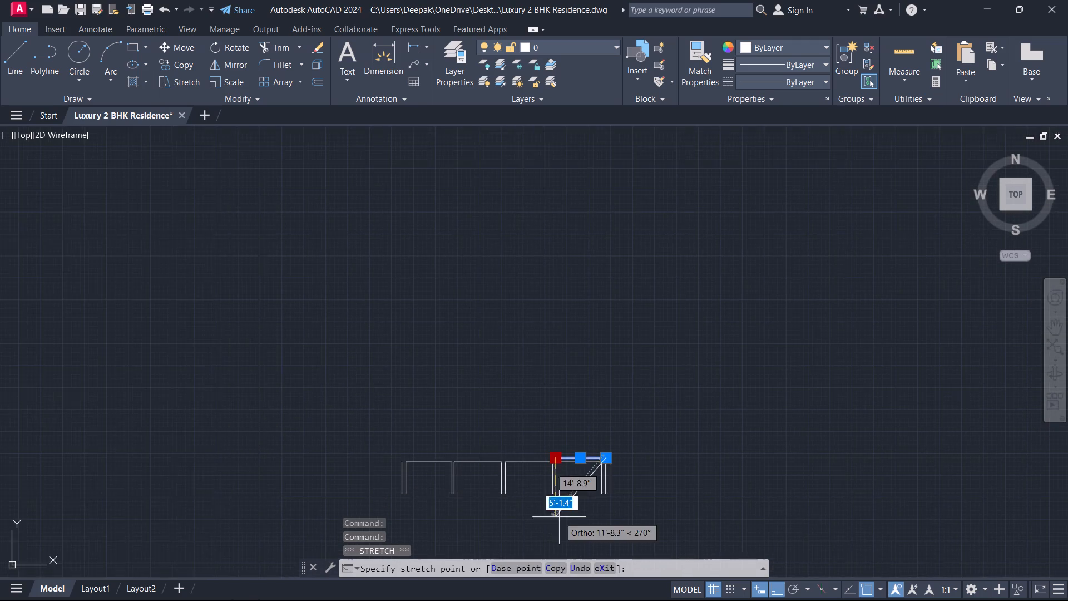
scroll(545, 504, "up", 3)
middle_click_drag(384, 318, 442, 335)
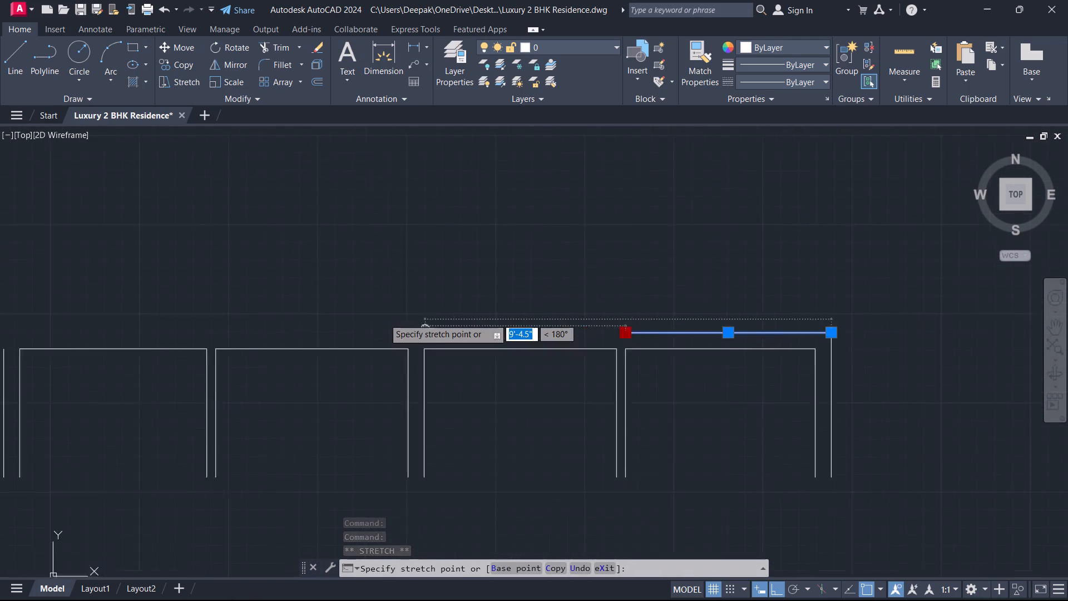
middle_click_drag(442, 335, 659, 364)
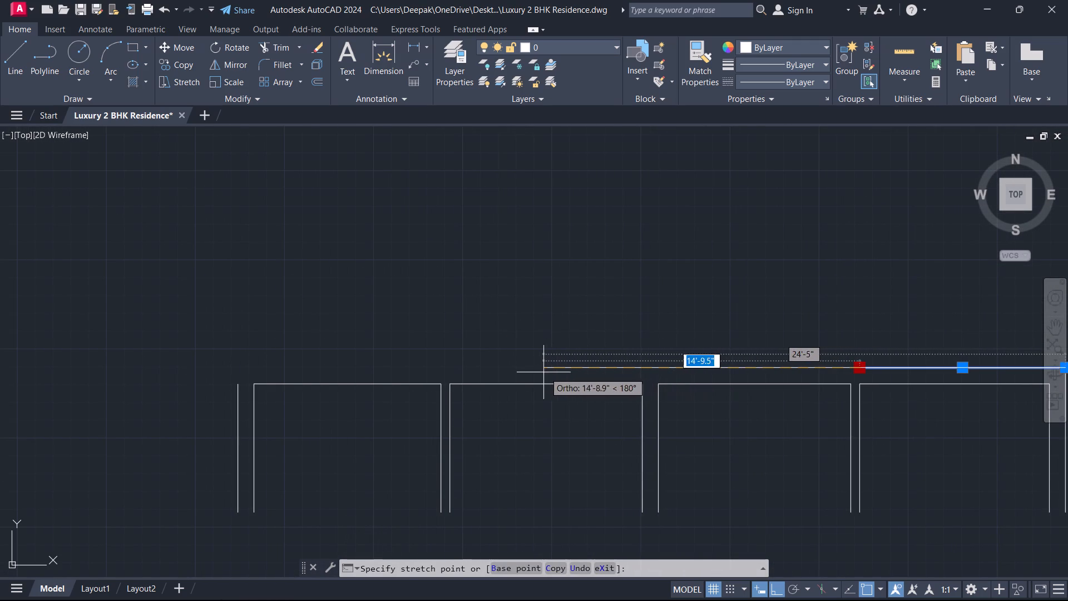
middle_click_drag(497, 375, 654, 352)
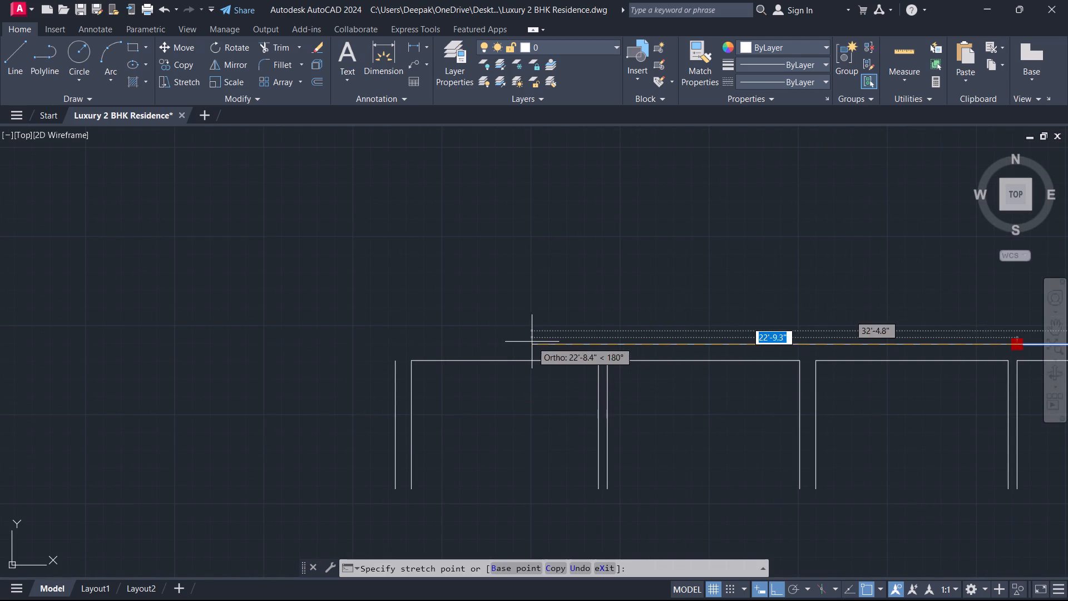
left_click(283, 334)
key("Escape")
Stretch the upper end of the leftmost vertical wall line about 2'-4" upward, past the outer top line.
left_click(393, 381)
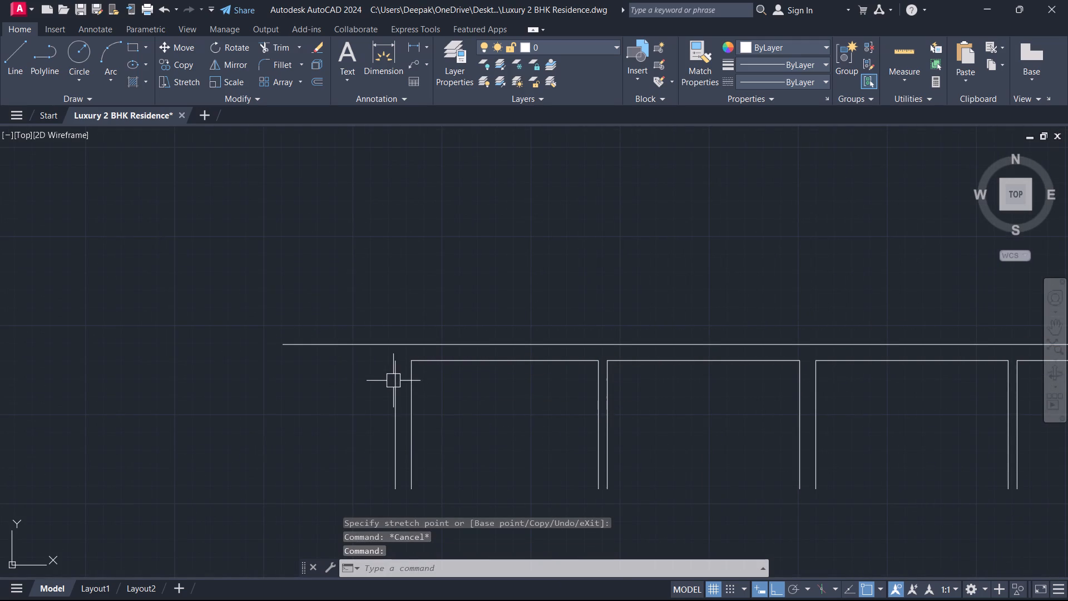
scroll(387, 381, "up", 3)
left_click(397, 309)
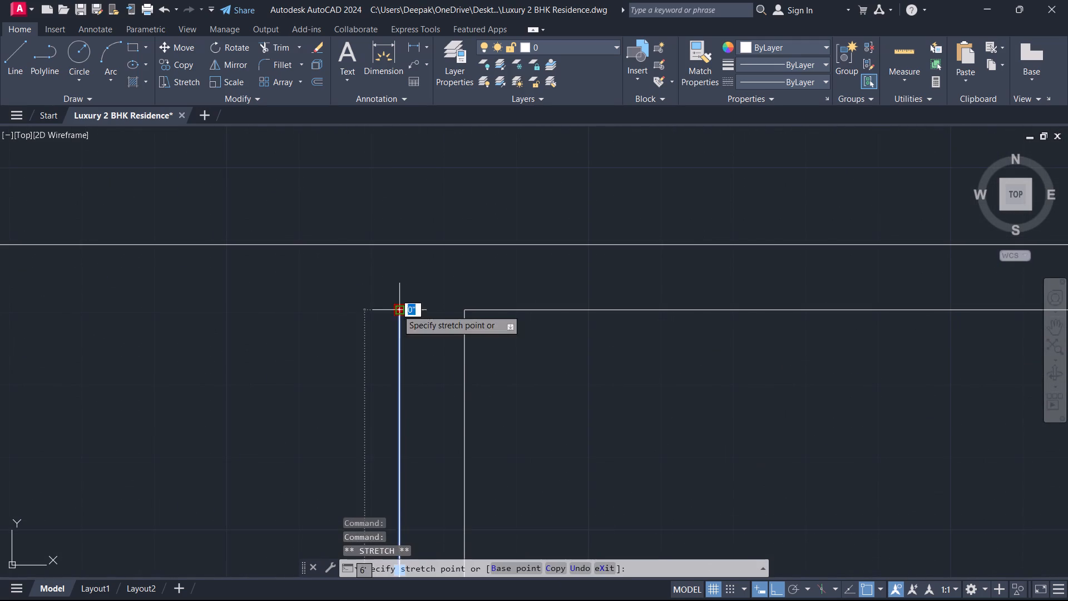
scroll(380, 406, "down", 3)
middle_click_drag(390, 458, 383, 573)
scroll(383, 573, "up", 1)
scroll(368, 510, "up", 1)
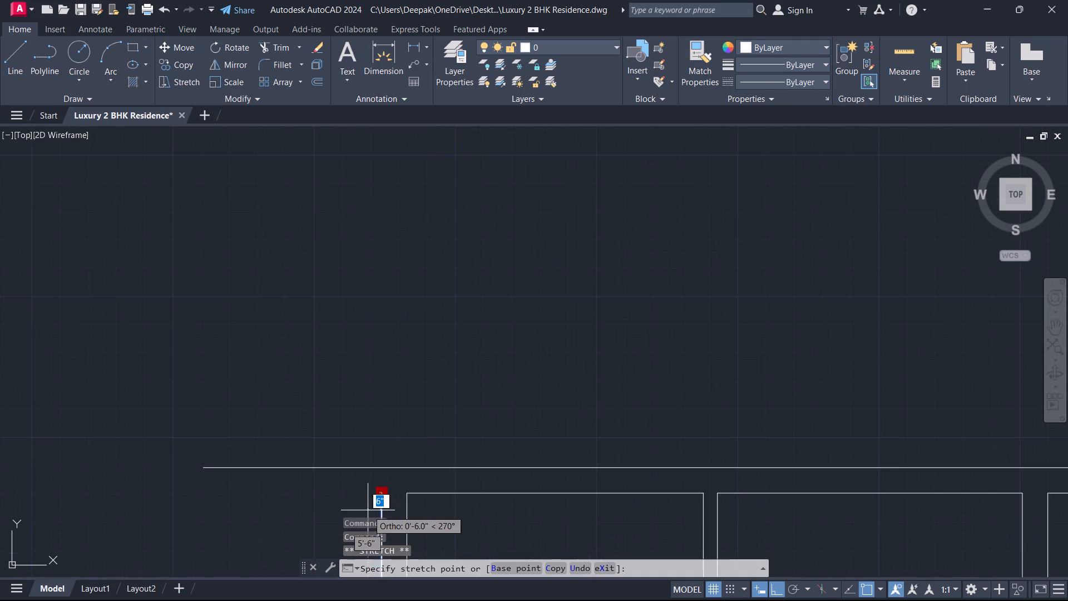
scroll(365, 477, "up", 1)
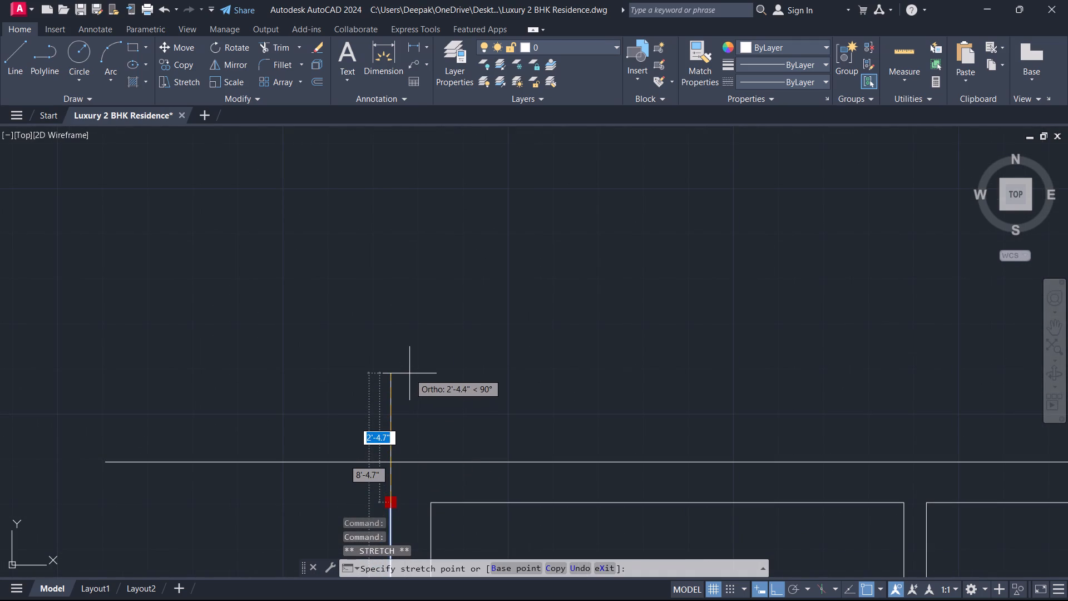
left_click(412, 367)
key("Escape")
Trim the overhanging ends of the outer top line and leftmost vertical line to form a clean upper-left corner.
key("t")
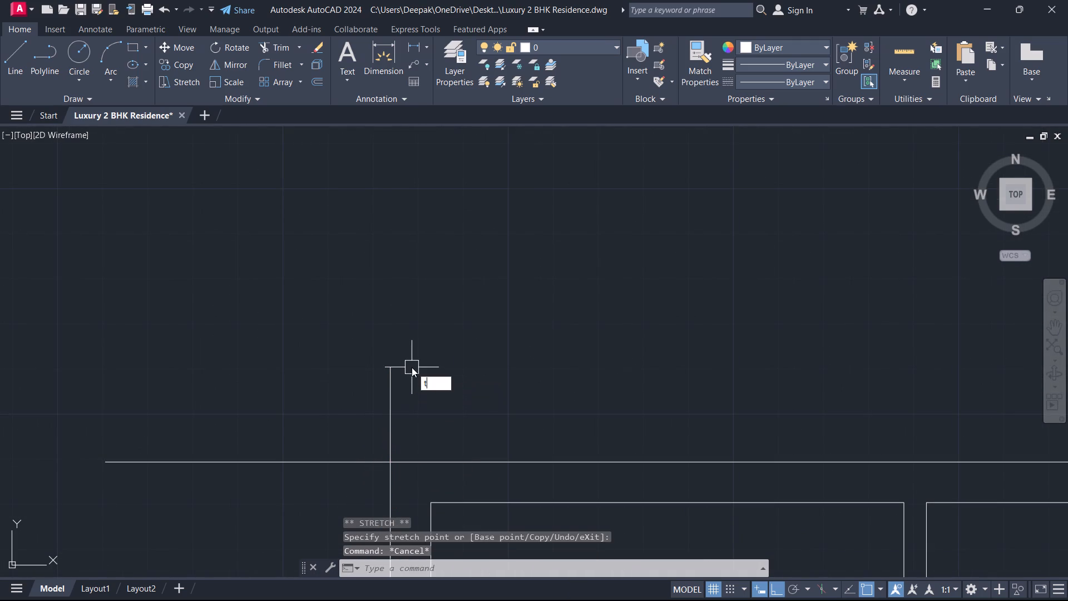
type("r")
key("space")
left_click_drag(424, 384, 313, 515)
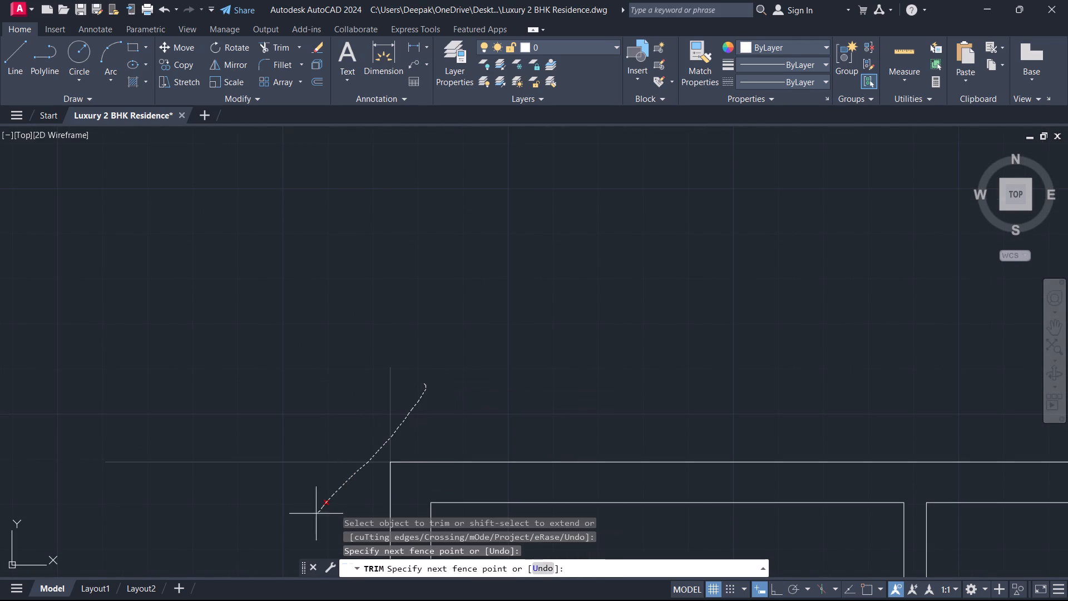
left_click_drag(313, 515, 385, 415)
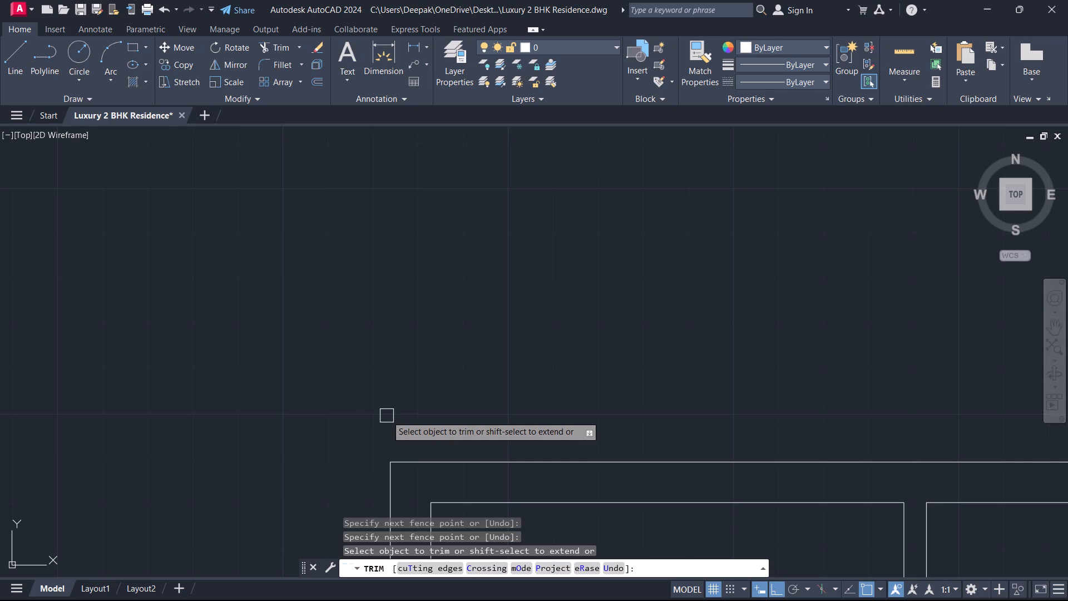
scroll(387, 416, "down", 4)
middle_click_drag(414, 464, 387, 417)
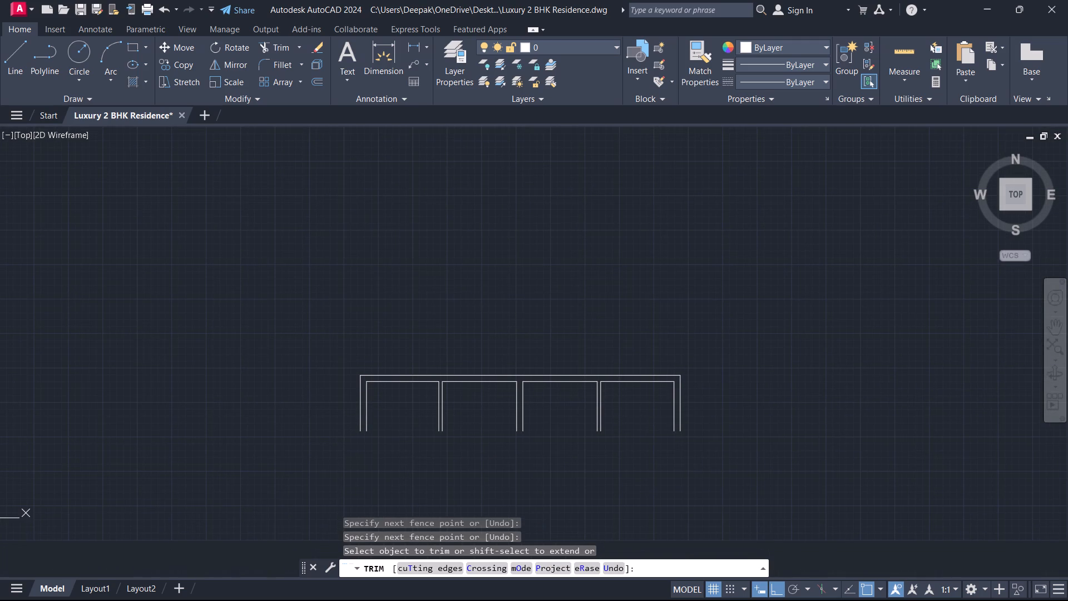
key("Escape")
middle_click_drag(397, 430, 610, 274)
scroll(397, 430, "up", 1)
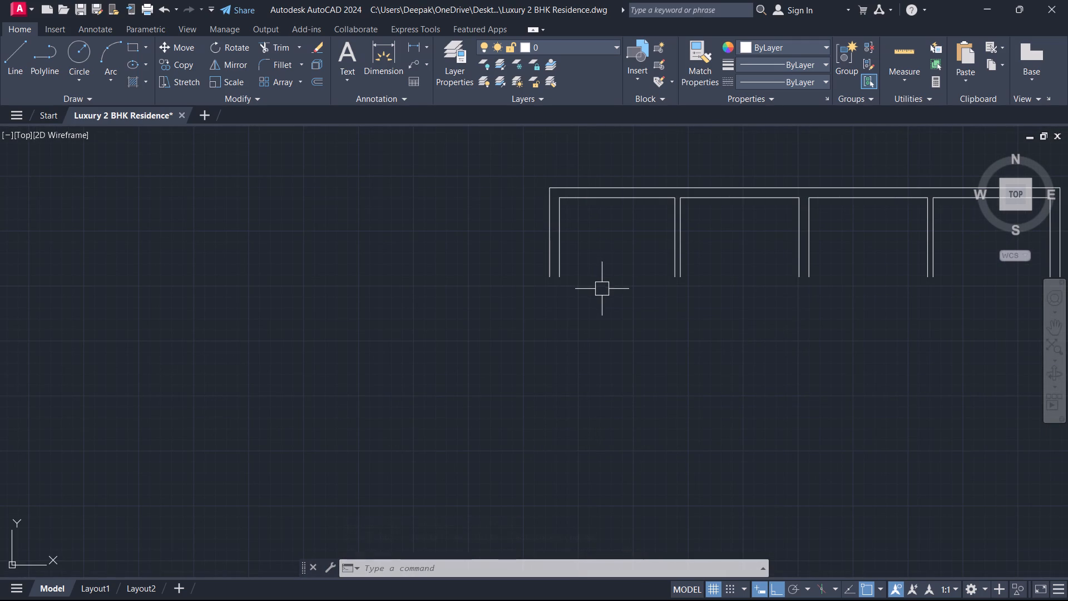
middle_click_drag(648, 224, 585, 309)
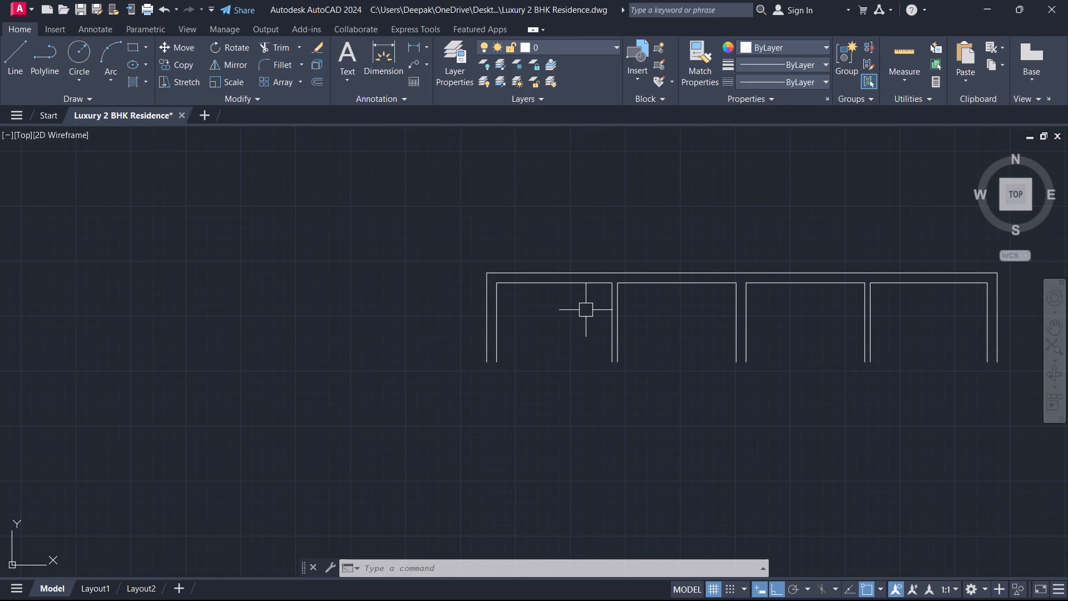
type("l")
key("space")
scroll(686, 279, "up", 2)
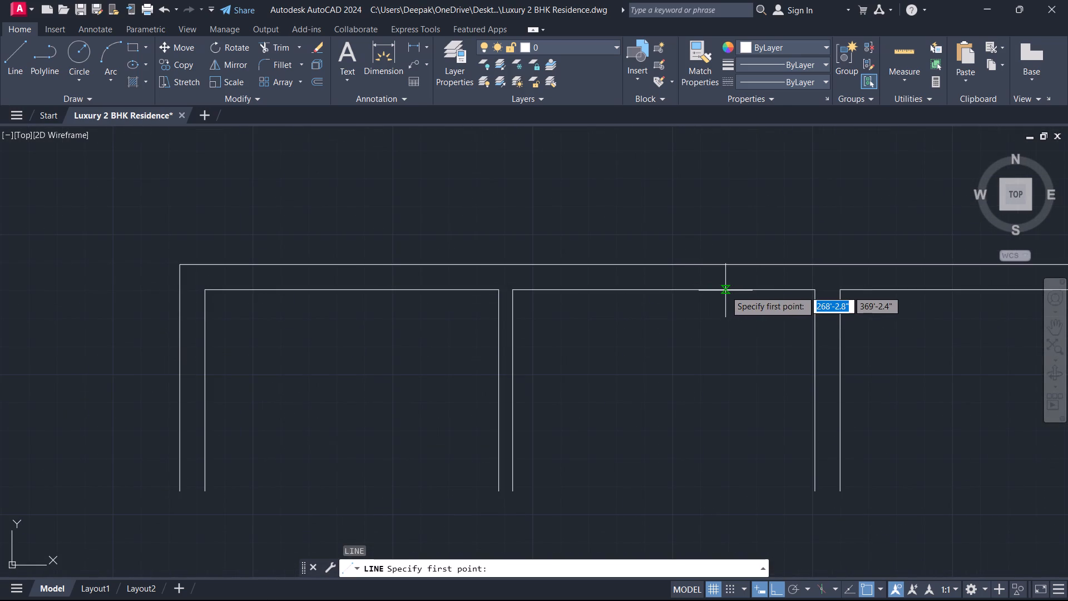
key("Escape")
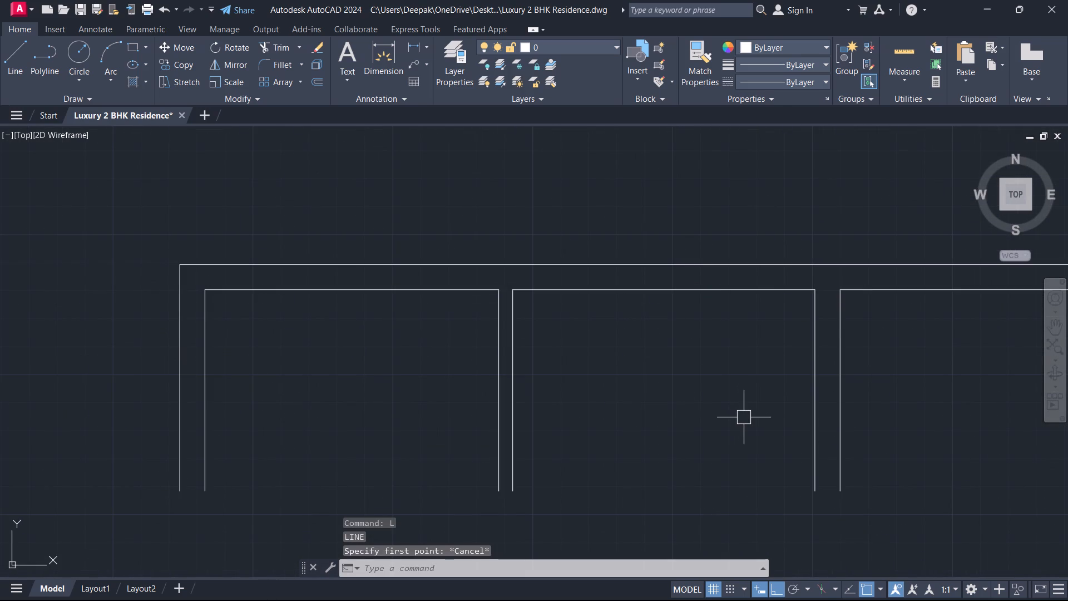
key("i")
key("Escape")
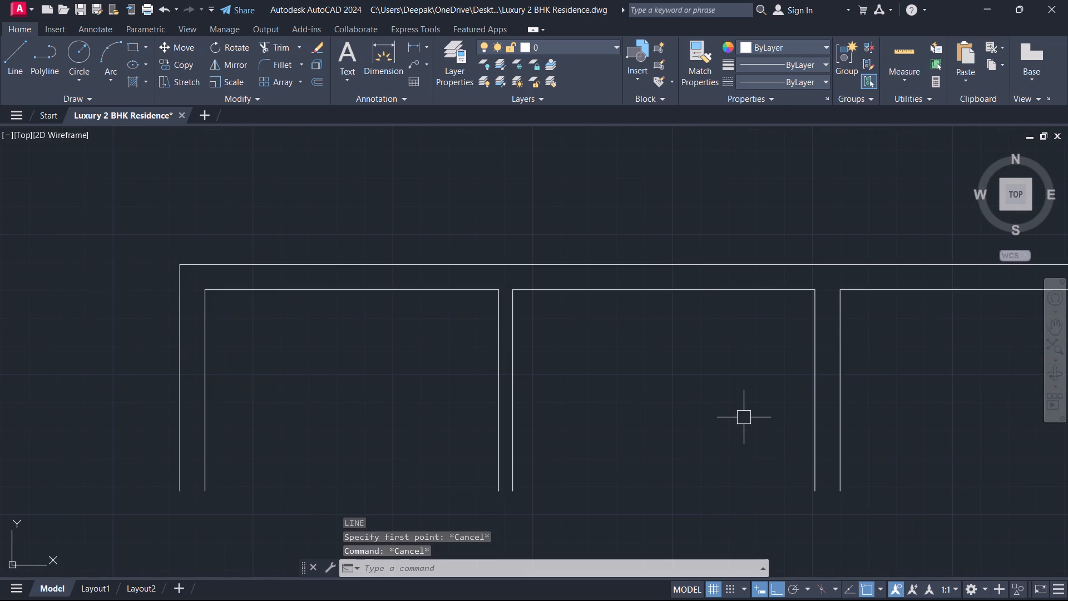
Offset the second bay's right line and the third bay's left line 36" into their respective bays.
type("o")
key("space")
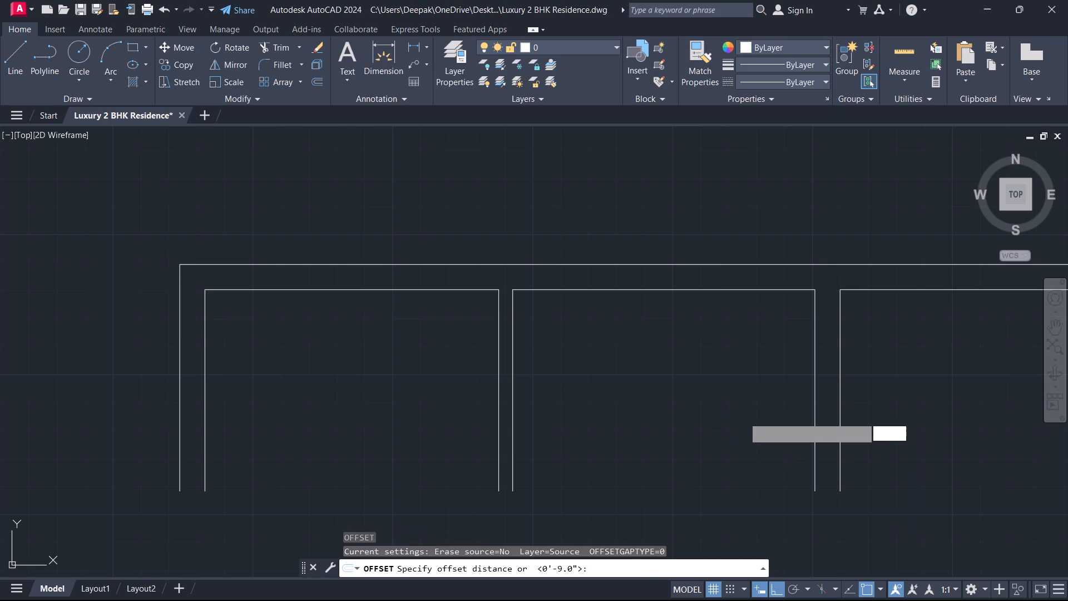
type("36")
key("Return")
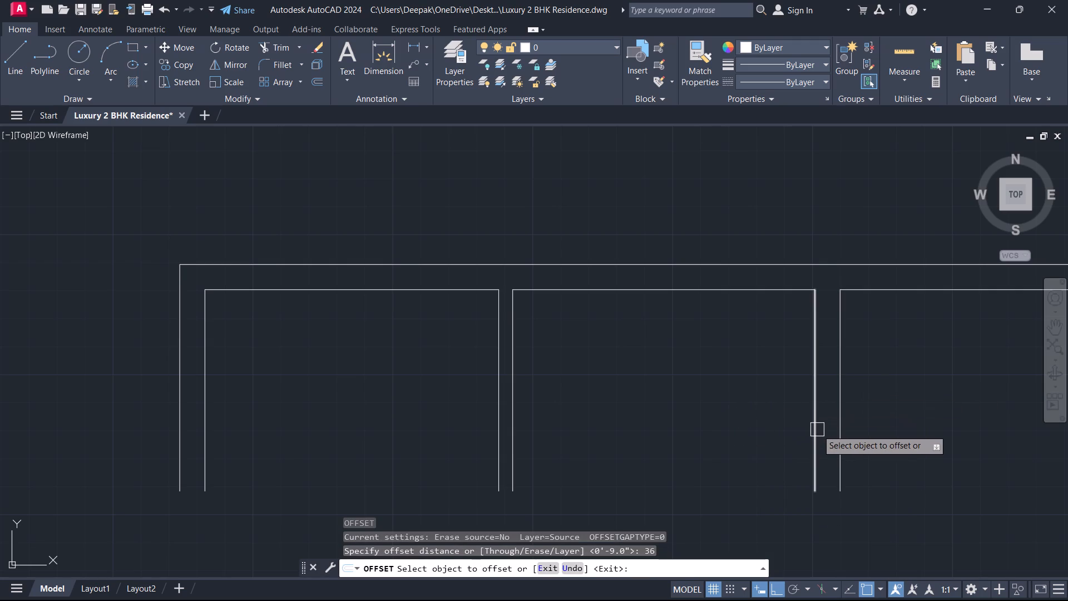
left_click(817, 430)
left_click(746, 444)
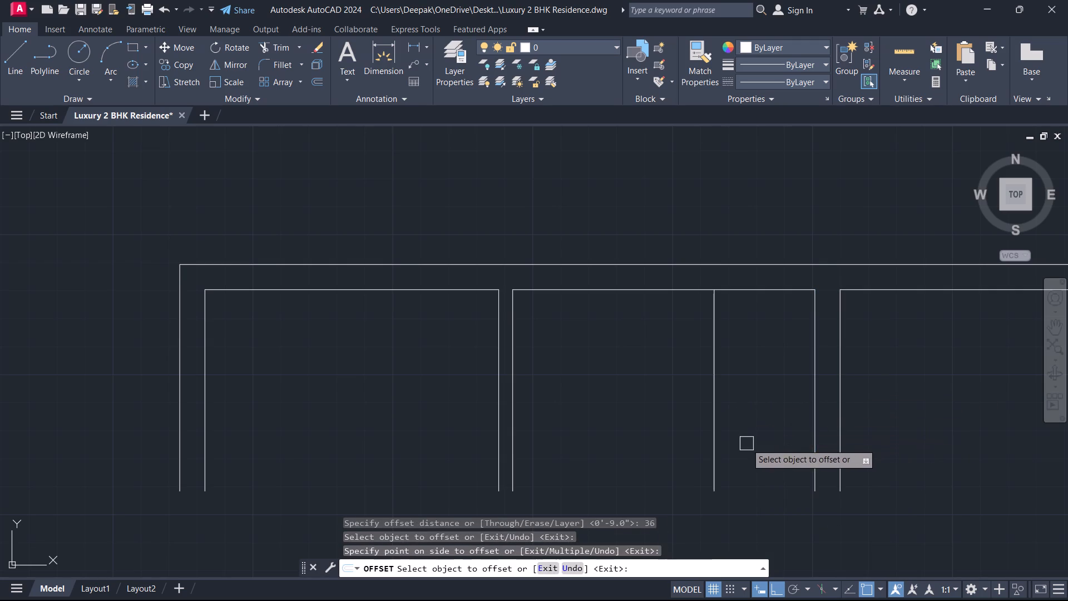
left_click(837, 416)
left_click(902, 411)
key("Escape")
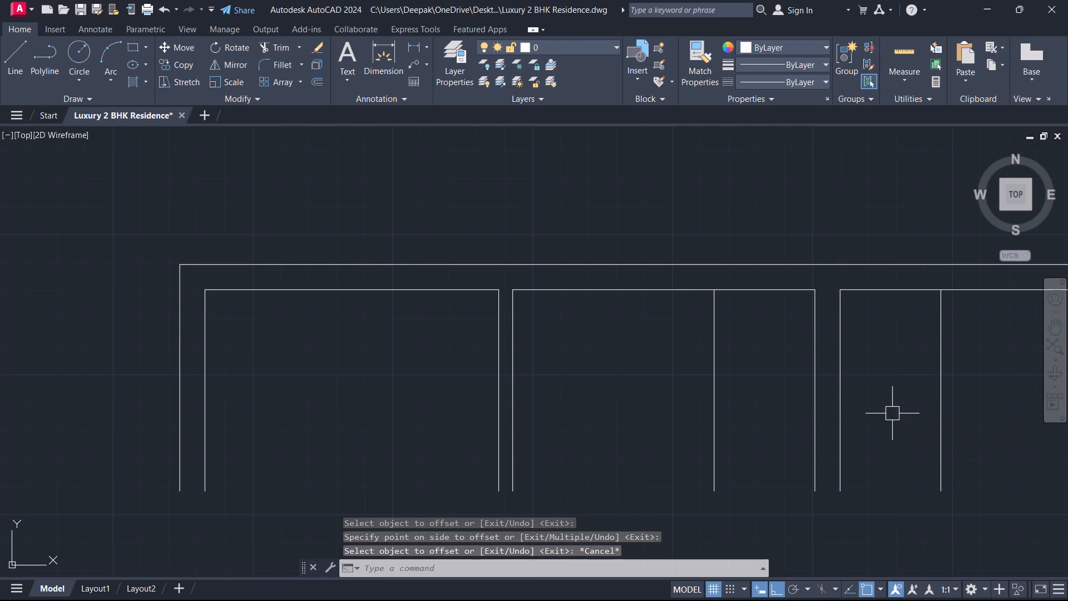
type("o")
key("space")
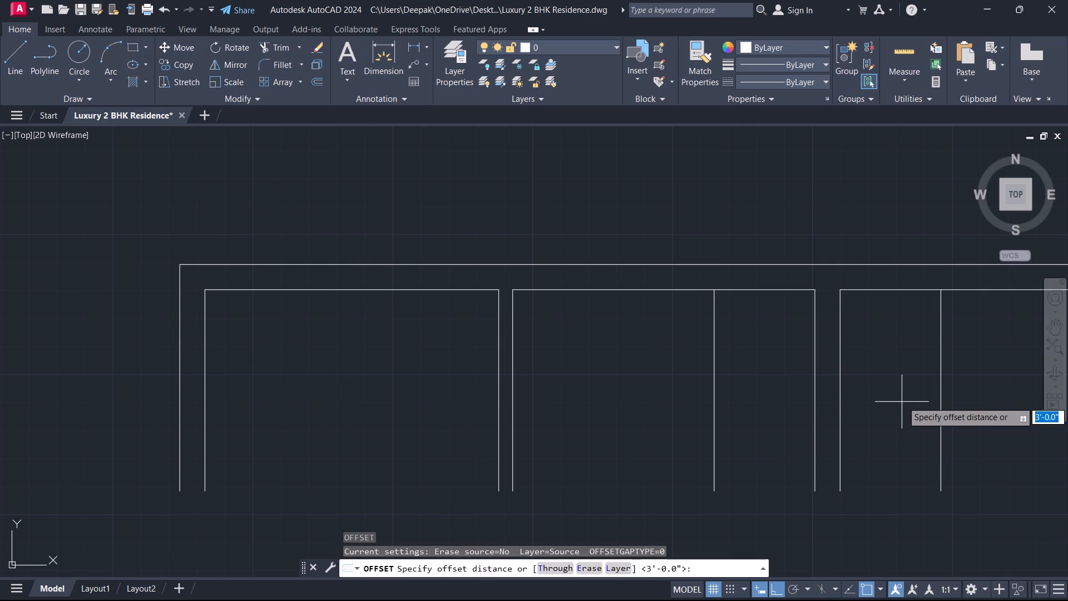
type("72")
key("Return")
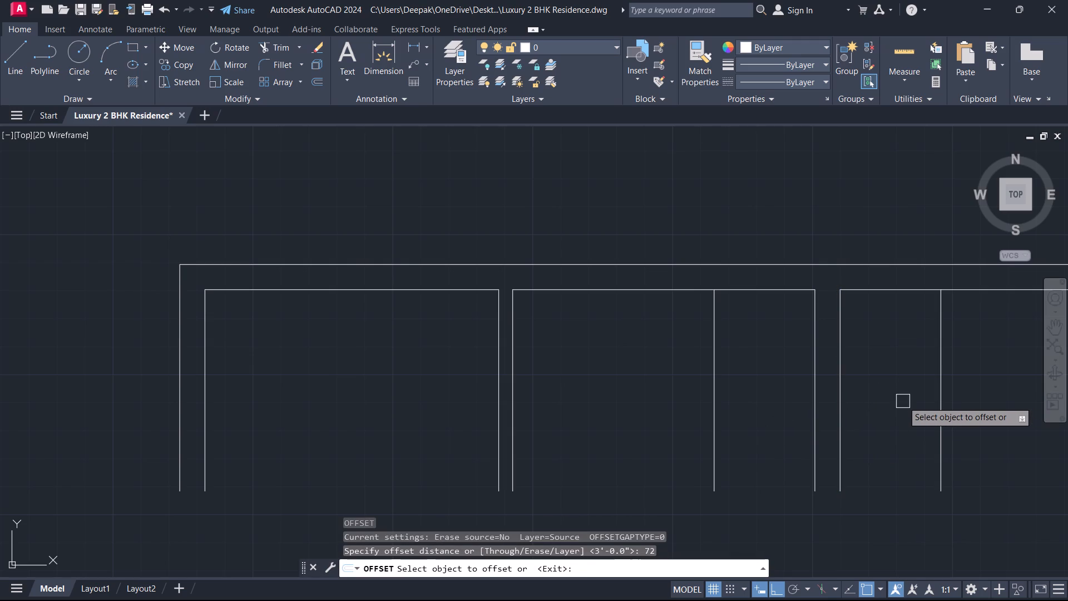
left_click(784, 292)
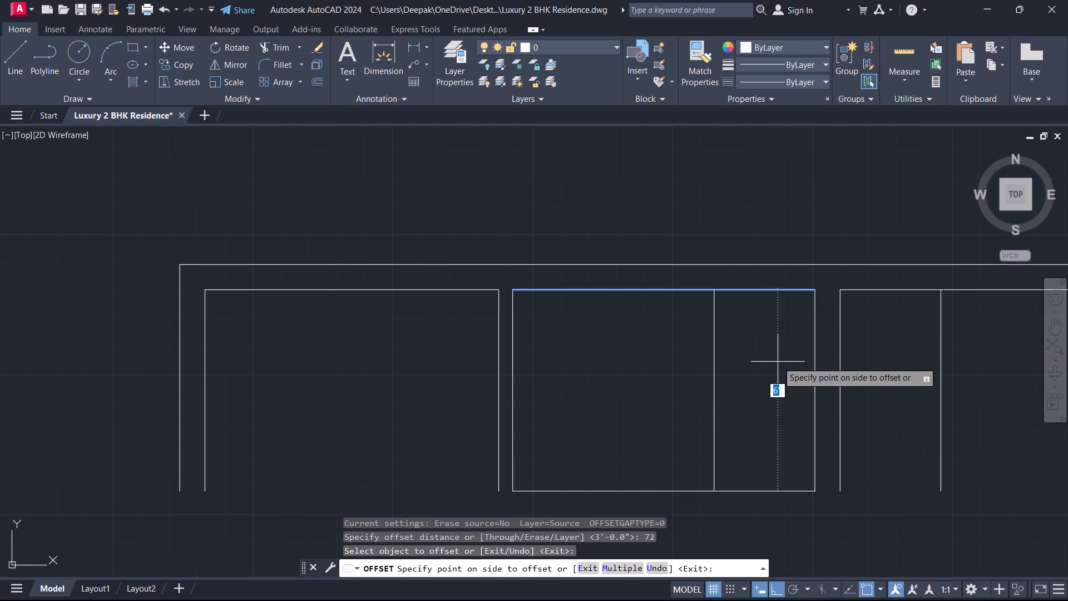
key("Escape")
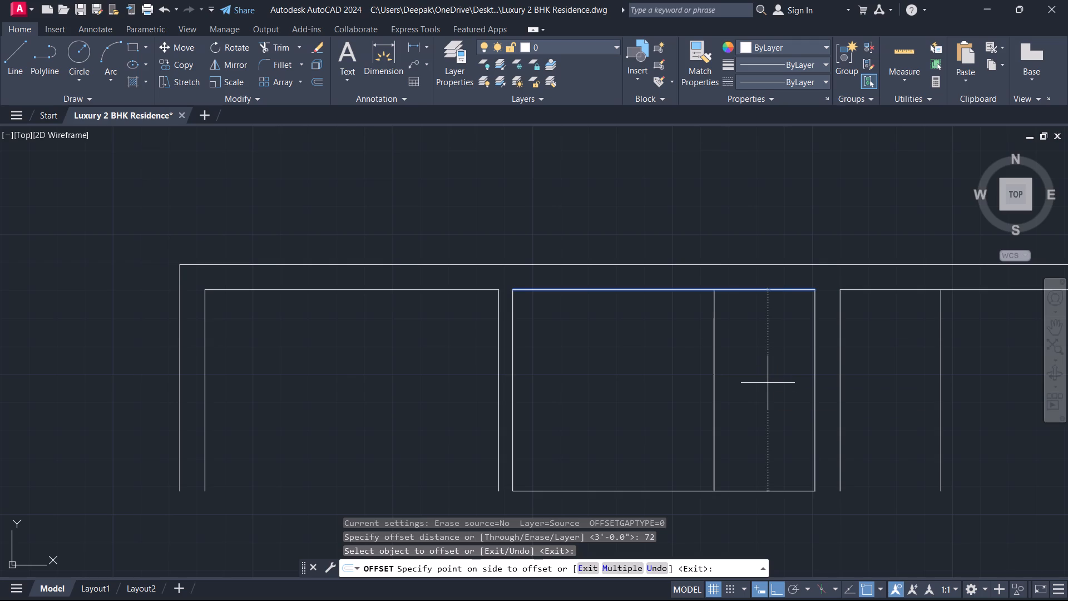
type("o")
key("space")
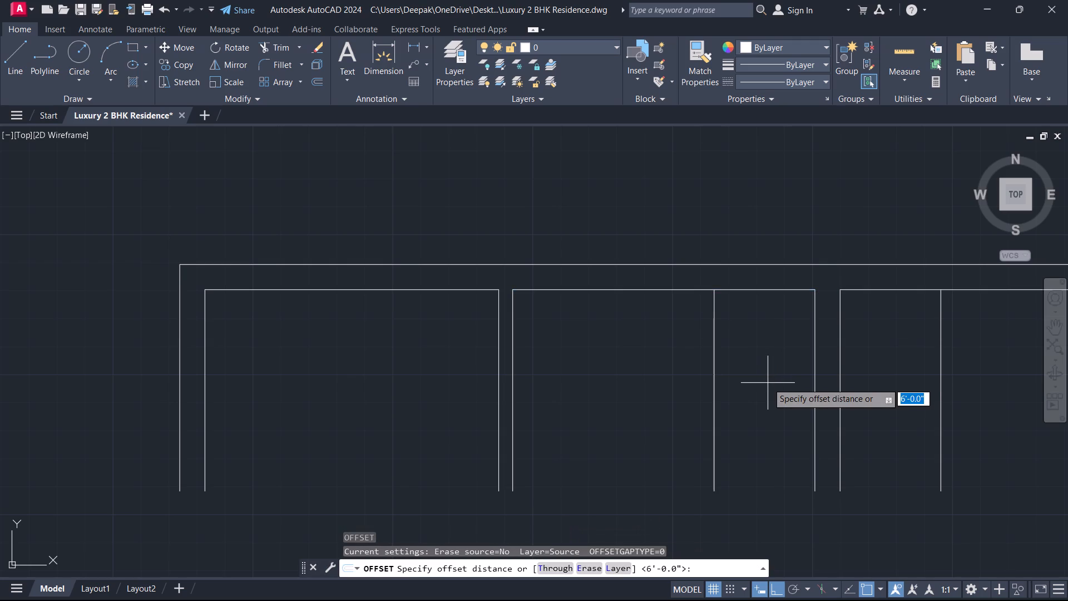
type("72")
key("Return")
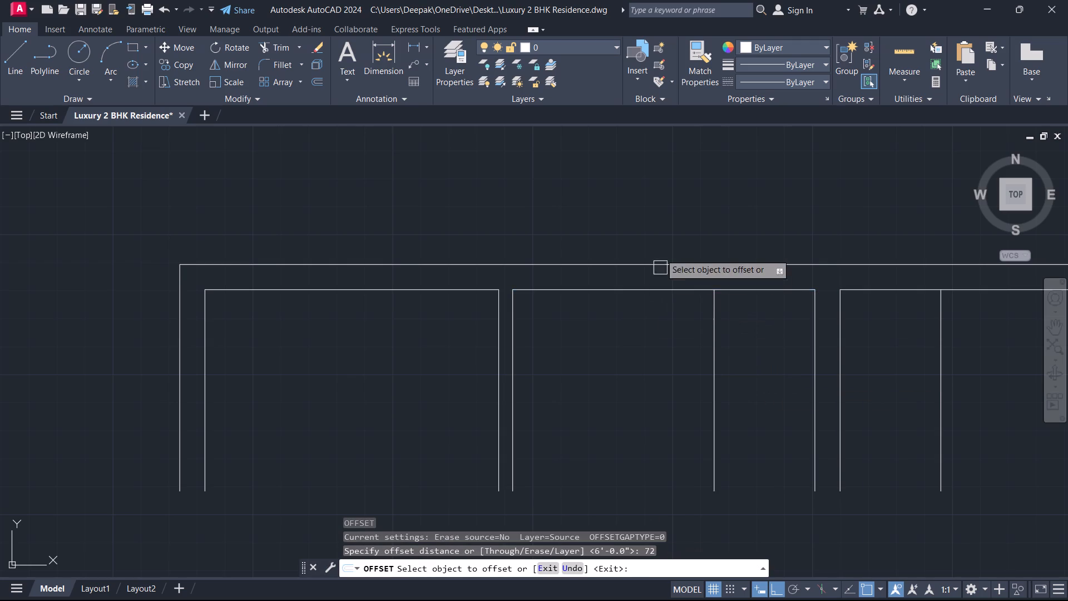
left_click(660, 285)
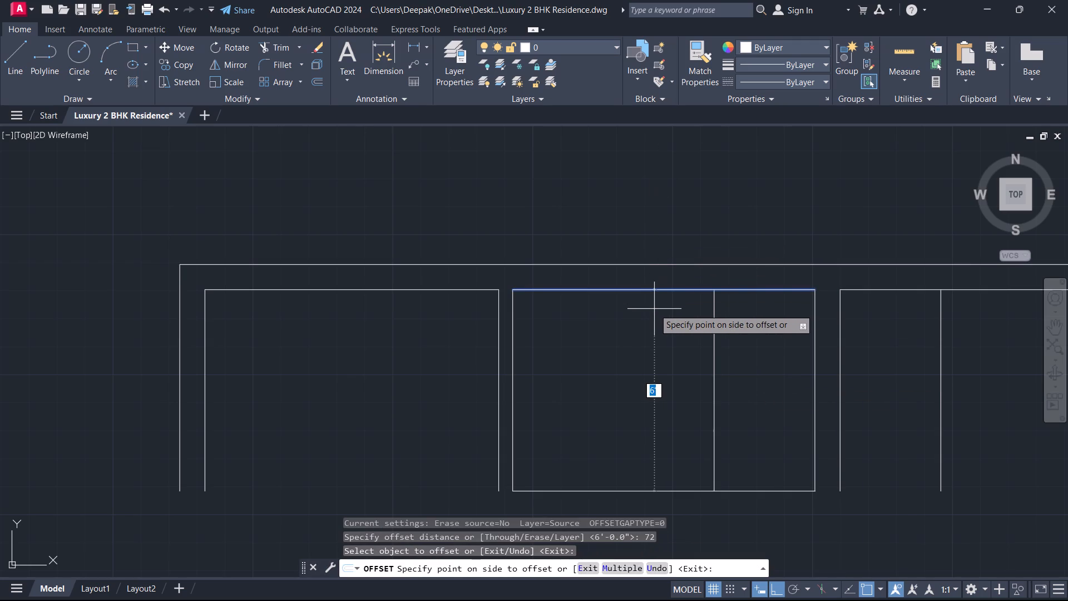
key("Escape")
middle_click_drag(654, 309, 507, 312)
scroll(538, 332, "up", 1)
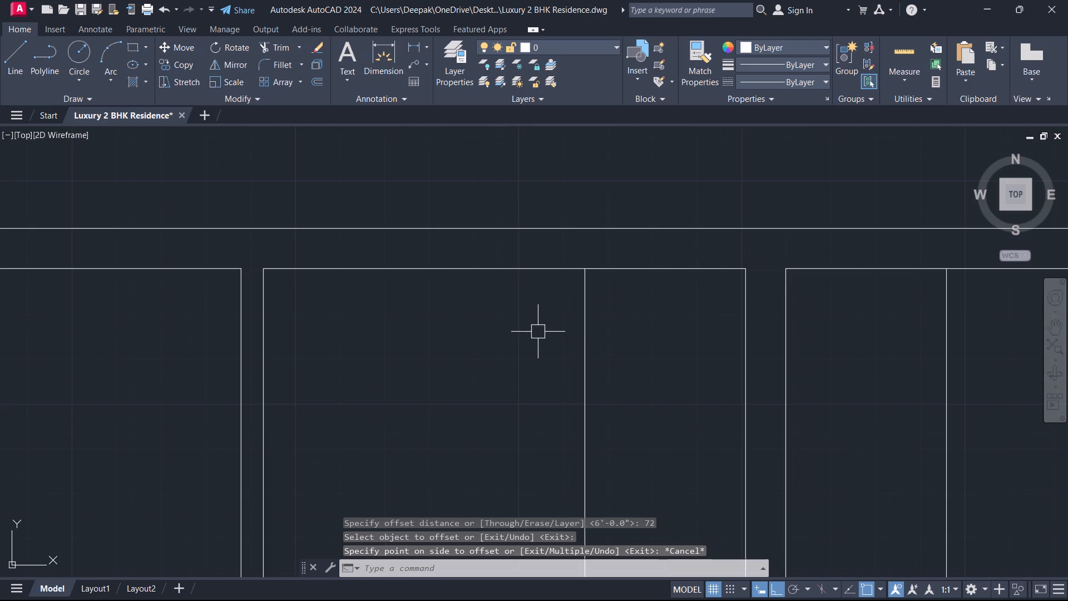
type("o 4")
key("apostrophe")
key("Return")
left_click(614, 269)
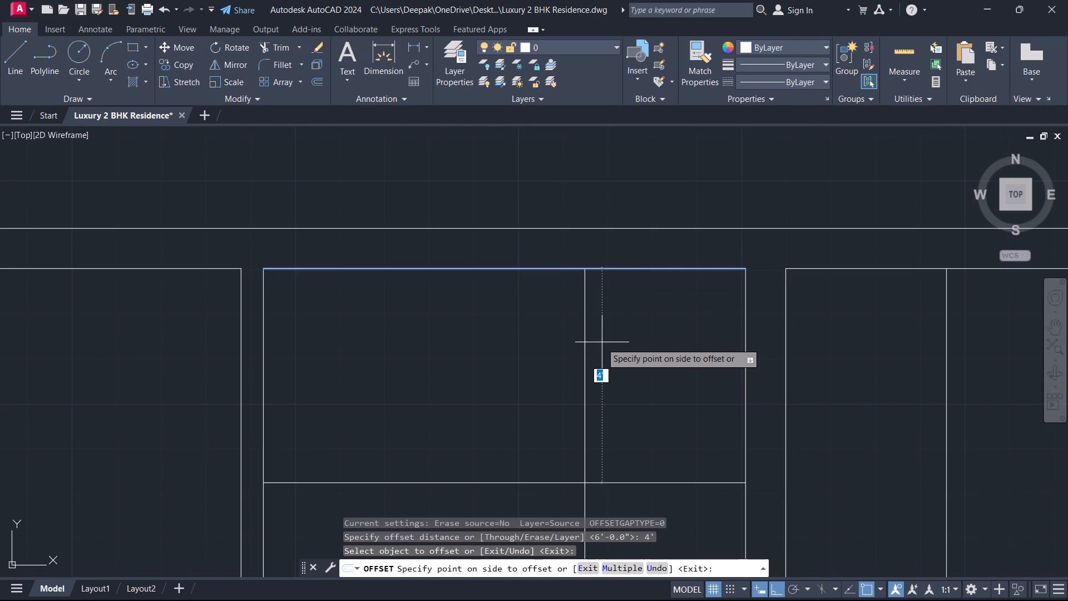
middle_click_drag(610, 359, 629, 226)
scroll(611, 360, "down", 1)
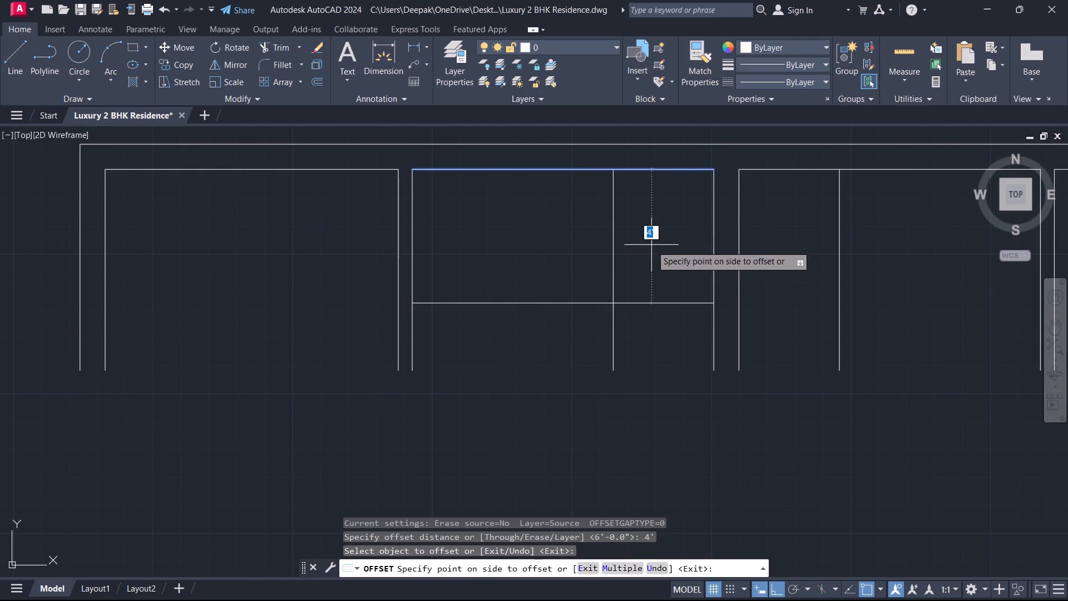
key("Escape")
Offset the inner top lines of the second and third bays 3' downward.
type("o 3'")
key("Return")
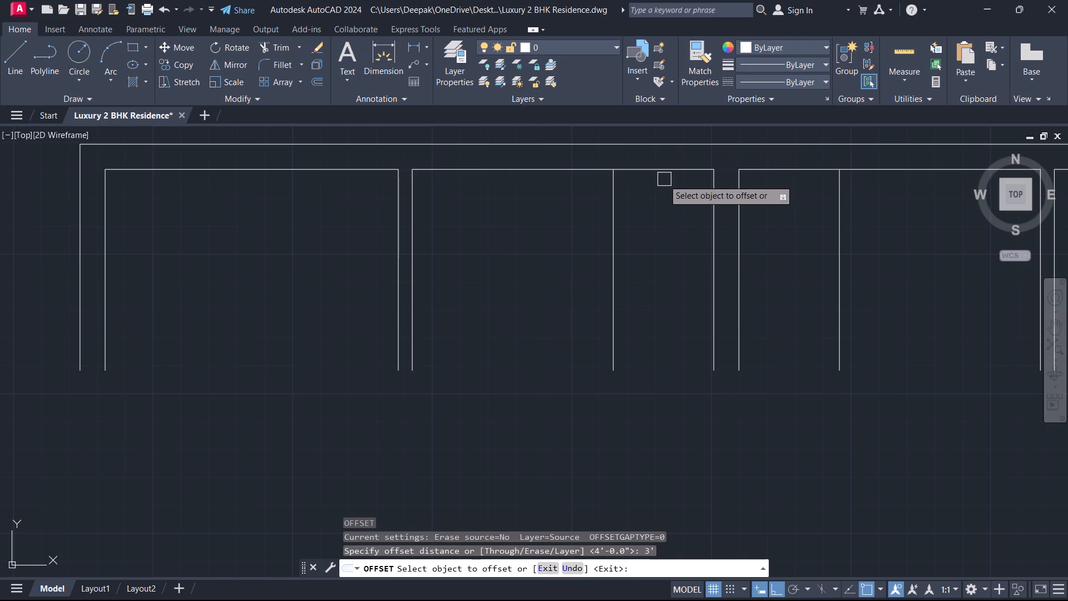
left_click(662, 180)
left_click(659, 167)
left_click(655, 221)
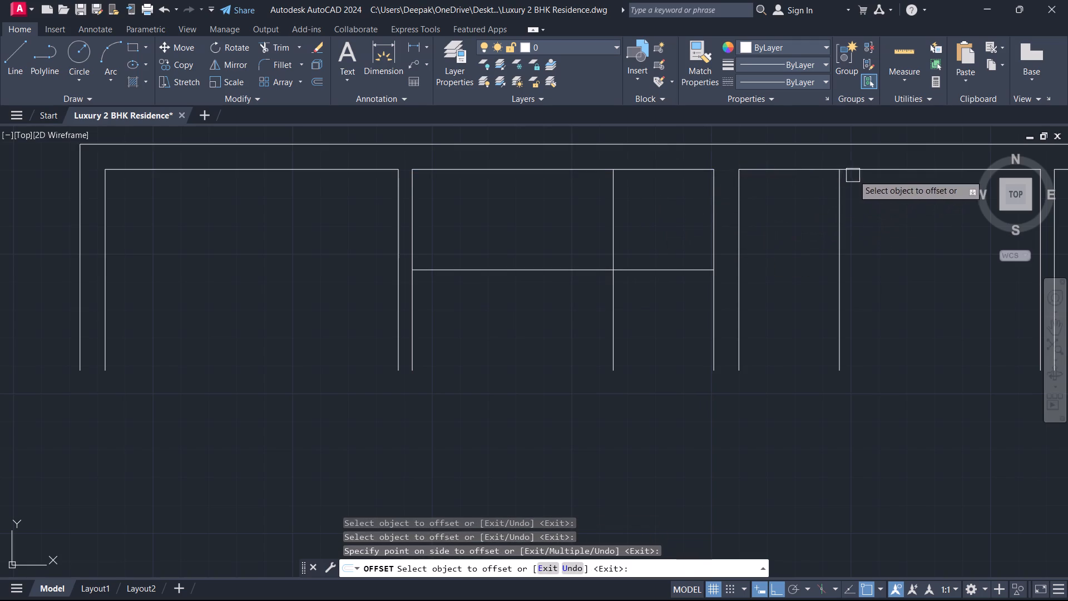
left_click(859, 169)
left_click(844, 205)
key("Escape")
Trim the two new horizontal lines so they span only the 3'-wide strips beside the wall between the second and third bays.
type("tr")
key("space")
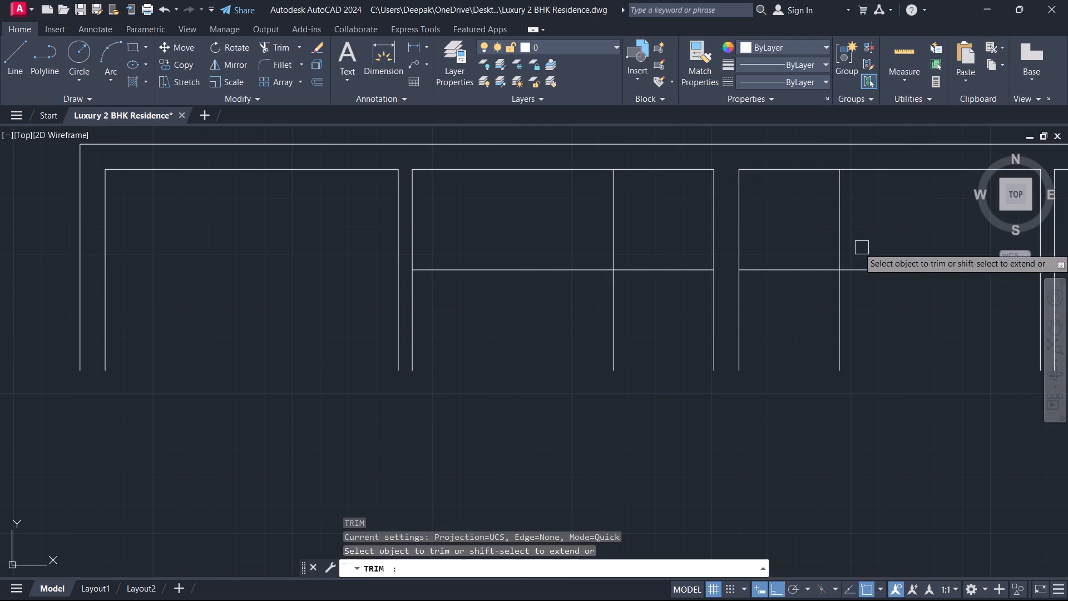
left_click_drag(864, 256, 867, 273)
left_click_drag(550, 296, 552, 278)
left_click(547, 237)
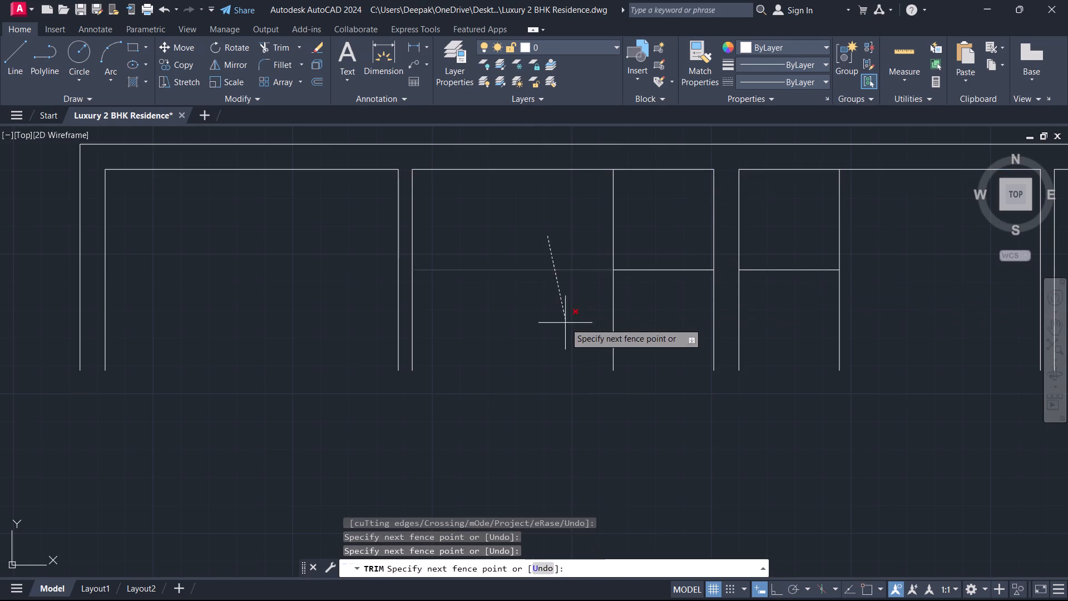
left_click(565, 324)
key("Escape")
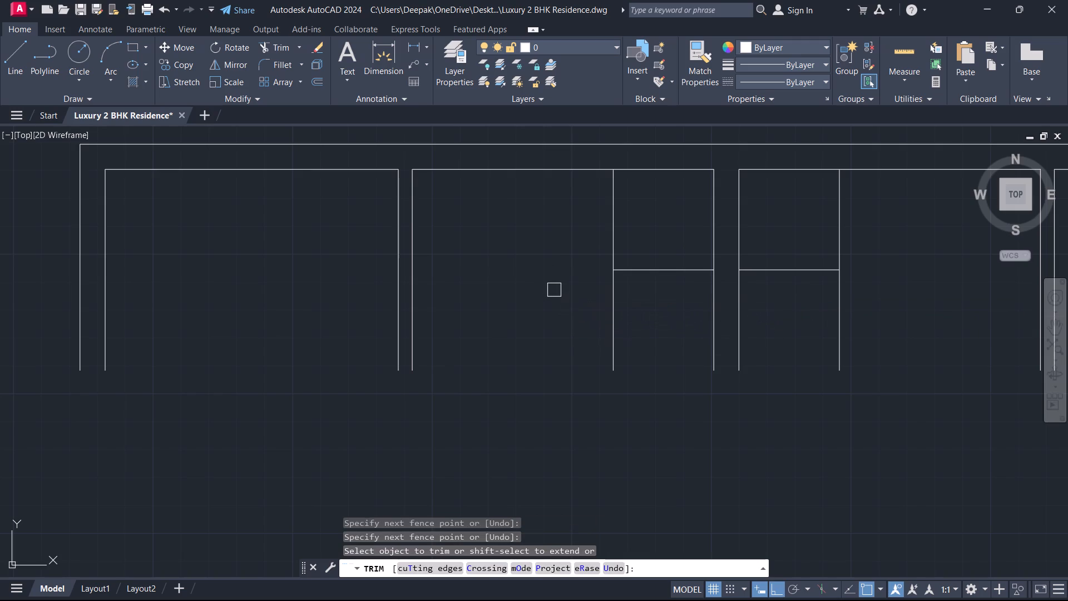
Offset the two 3' strip lines 1" toward the wall between the second and third bays.
type("o")
key("space")
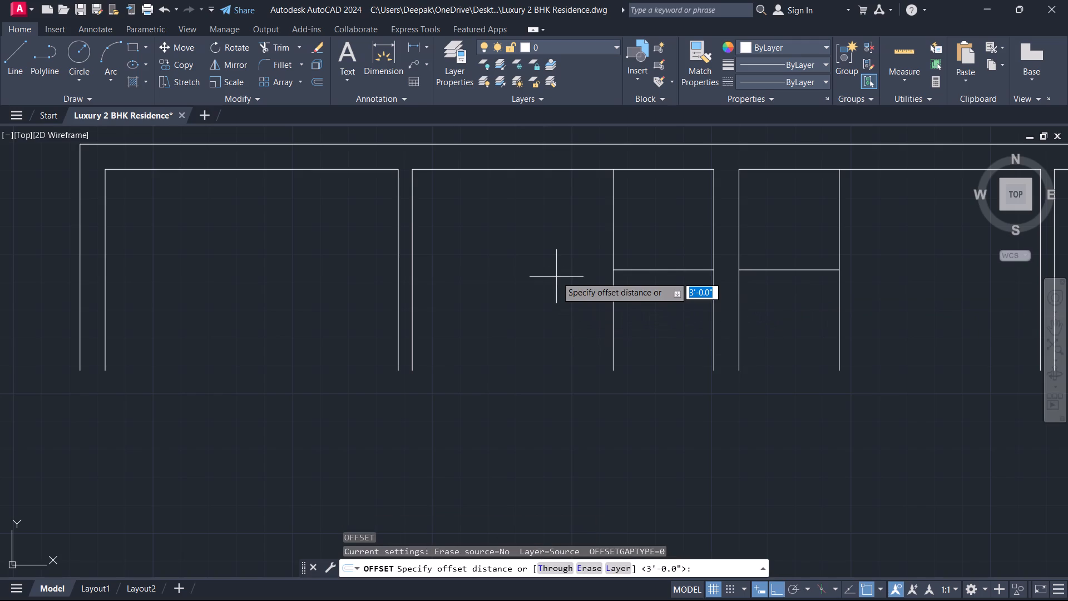
key("1")
key("Return")
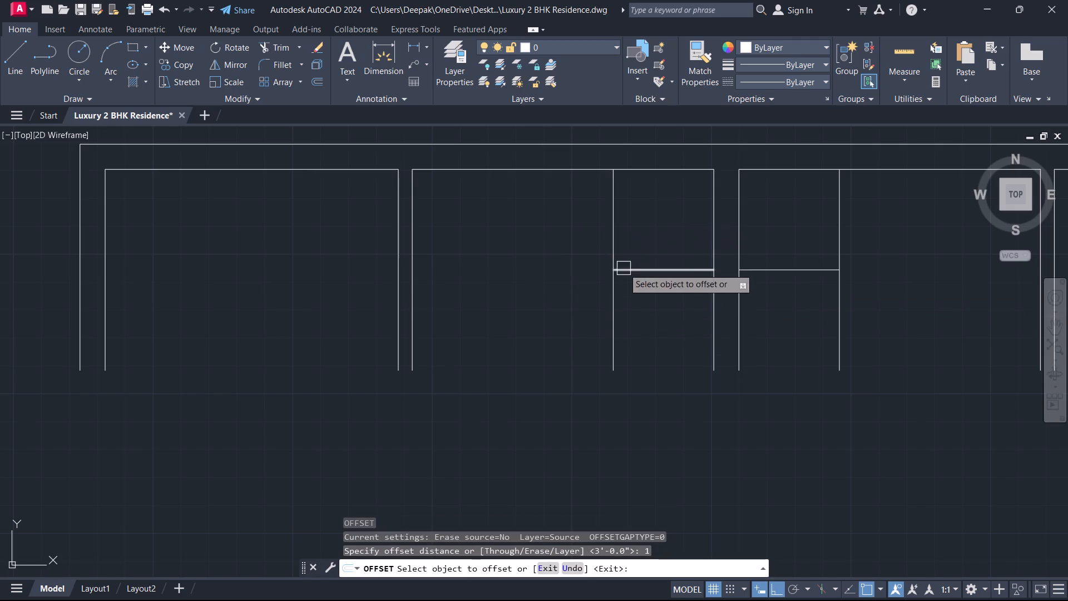
left_click(613, 226)
left_click(647, 249)
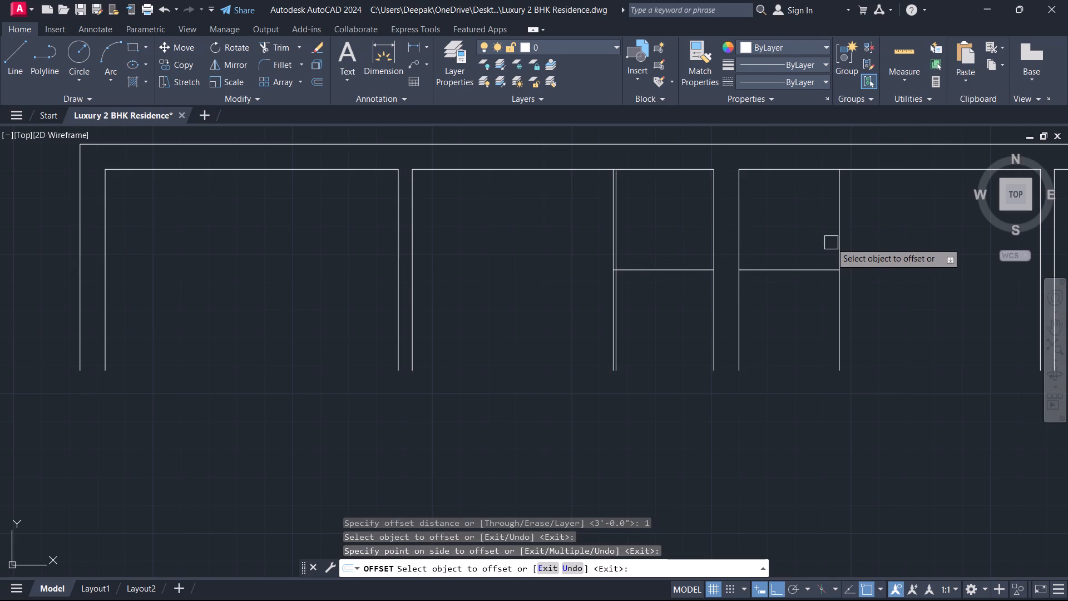
left_click(832, 244)
left_click(838, 243)
left_click(802, 242)
key("Escape")
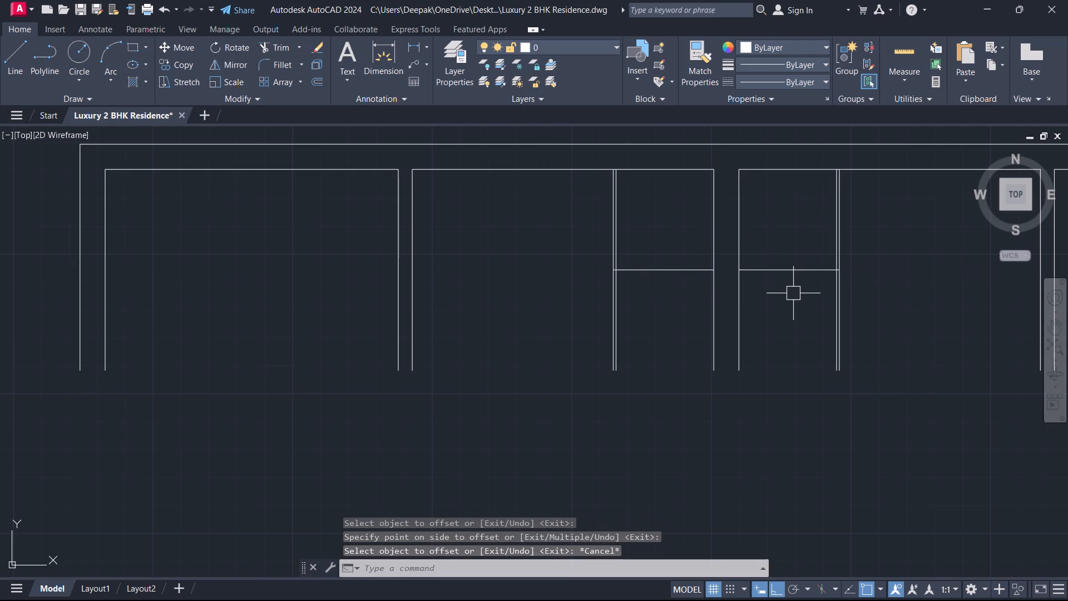
Trim the second bay's 1" offset line and horizontal line to leave a closed 1"-wide, 3'-long door leaf.
type("tr")
scroll(794, 301, "up", 1)
key("space")
scroll(535, 282, "up", 2)
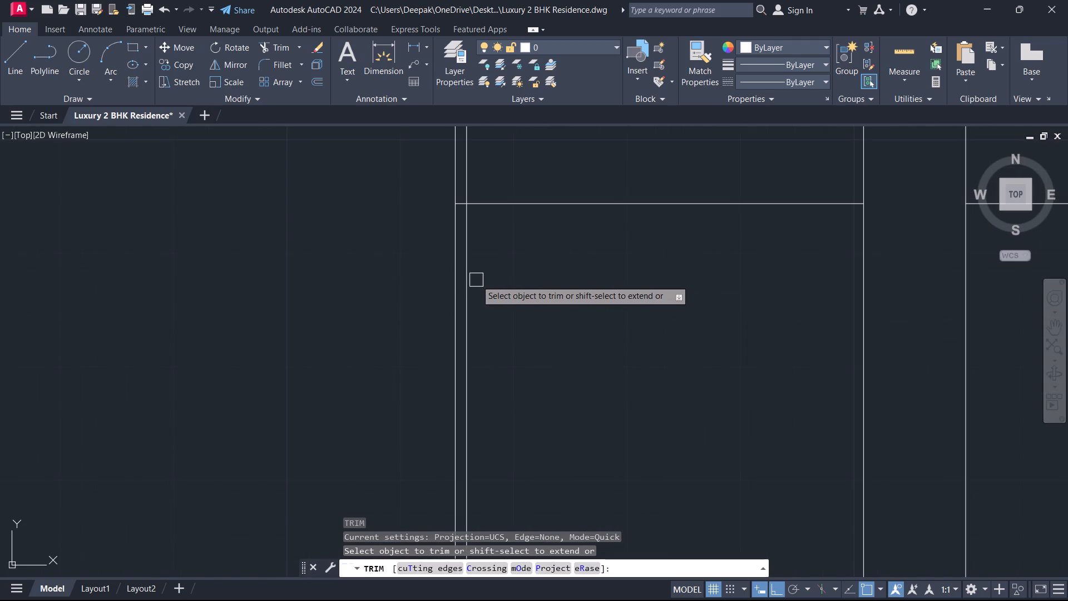
left_click(467, 278)
left_click(595, 198)
scroll(654, 276, "down", 4)
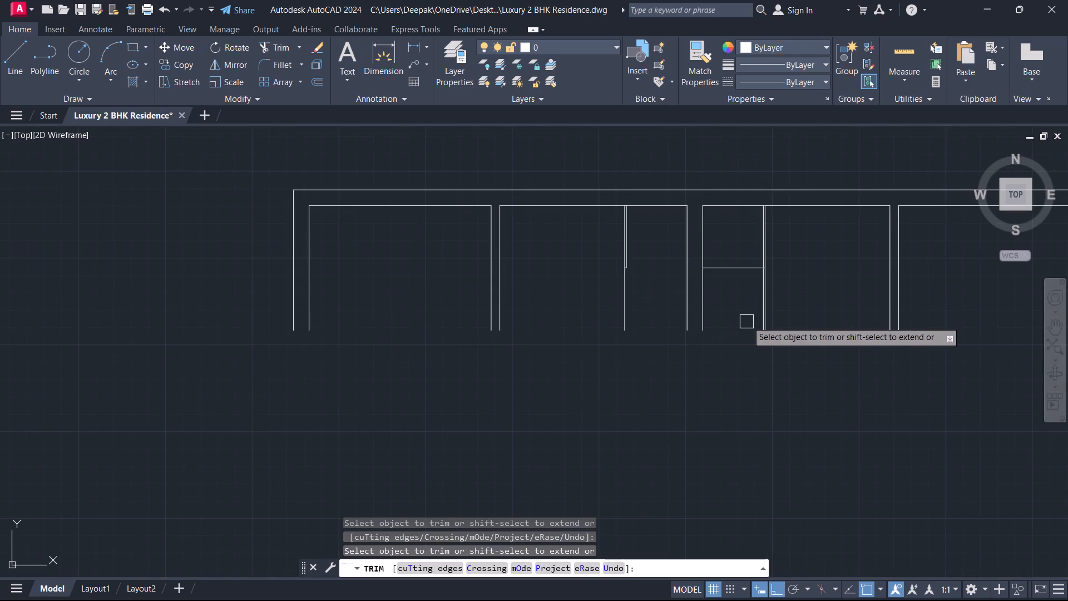
Trim the third bay's 1" offset line and horizontal line to leave a matching 1"-wide, 3'-long door leaf.
scroll(823, 303, "up", 1)
scroll(911, 292, "up", 1)
scroll(605, 292, "up", 1)
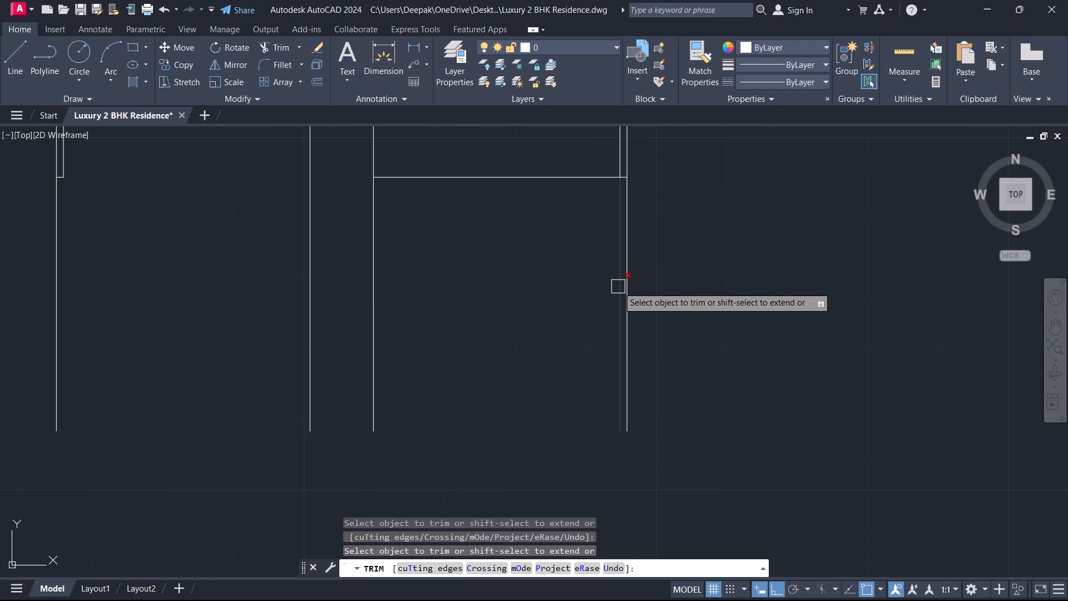
left_click(612, 285)
left_click(623, 262)
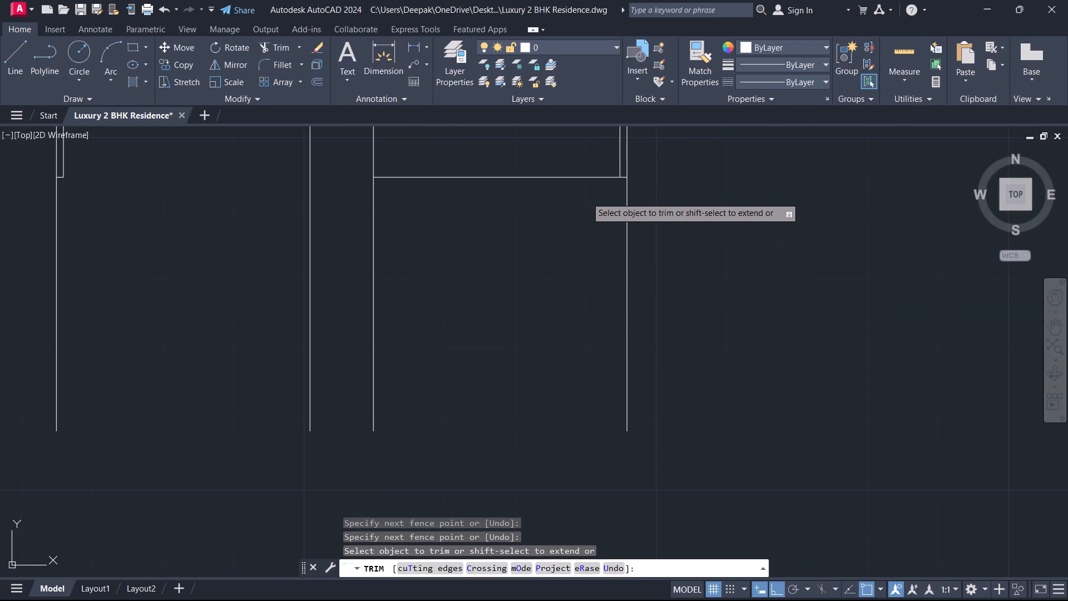
left_click(586, 197)
left_click(556, 160)
scroll(541, 181, "down", 4)
scroll(497, 219, "up", 1)
middle_click_drag(461, 197, 467, 205)
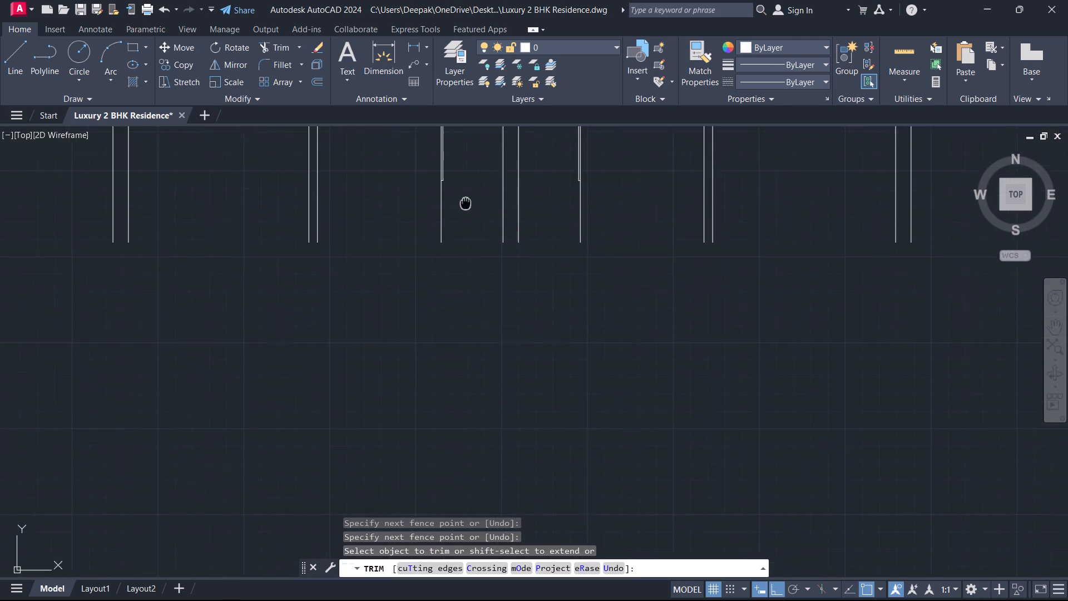
middle_click_drag(467, 205, 487, 302)
scroll(446, 197, "up", 4)
key("Escape")
scroll(433, 294, "down", 2)
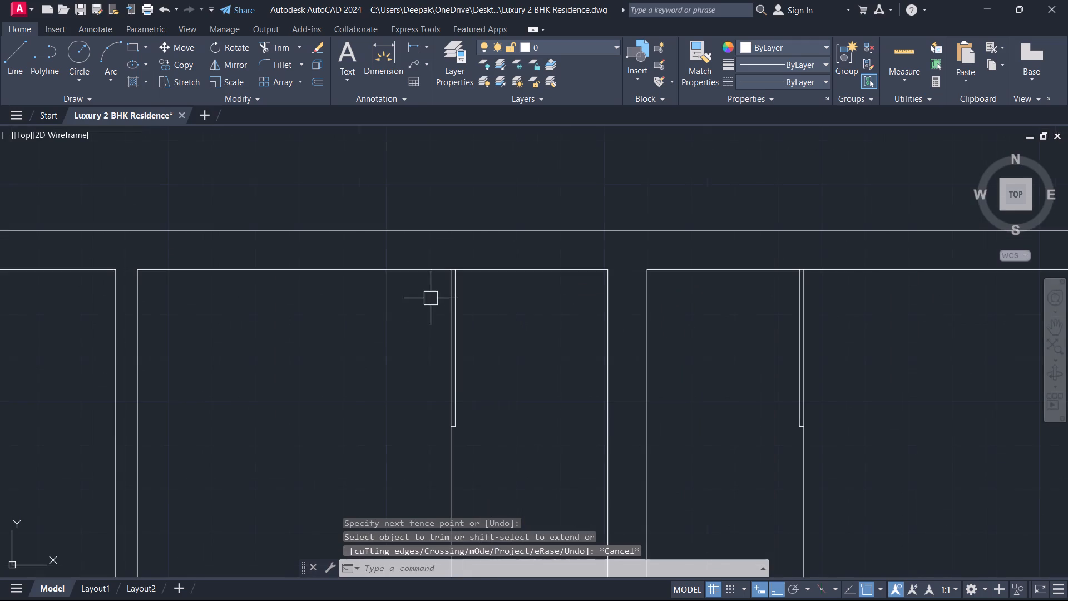
Offset the full-height line at each door leaf 2' away from the wall between the second and third bays.
middle_click_drag(394, 321, 525, 350)
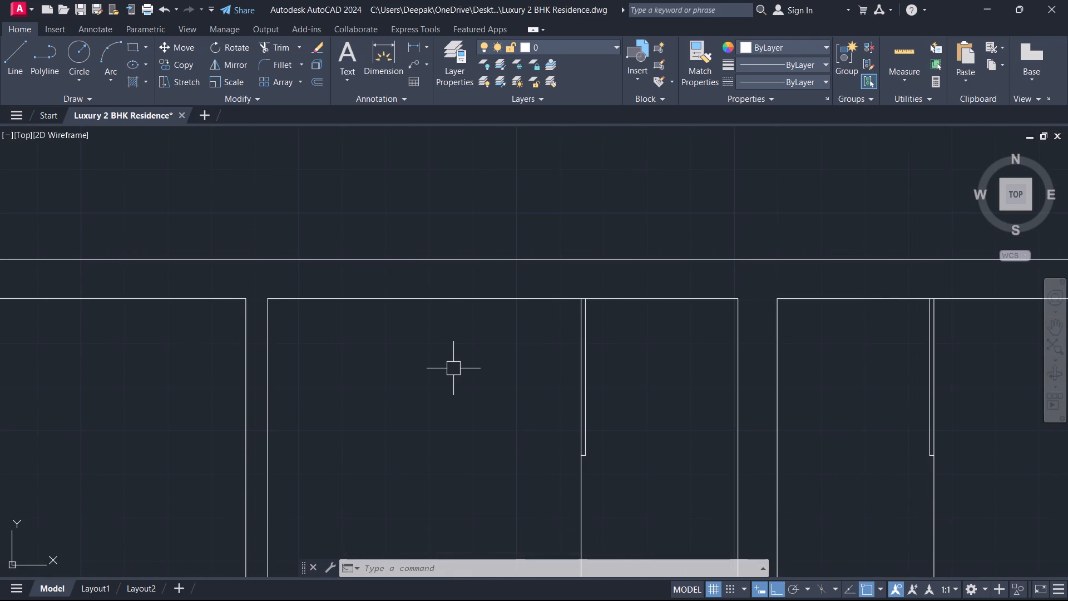
scroll(453, 368, "up", 1)
type("o")
key("space")
type("2'")
key("Return")
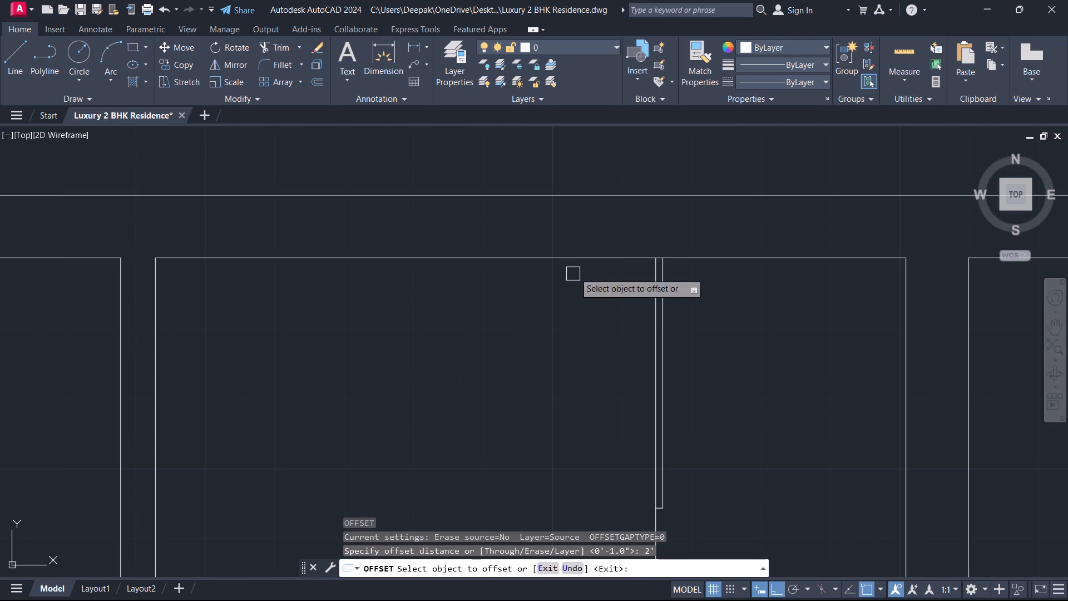
left_click(652, 347)
left_click(462, 380)
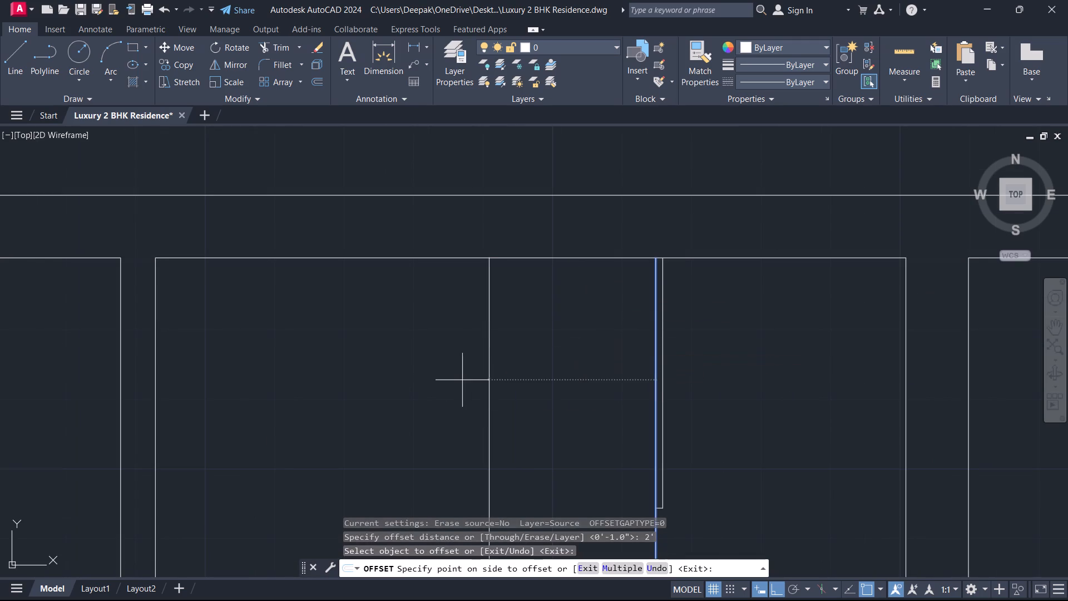
middle_click_drag(487, 415, 265, 332)
scroll(481, 413, "down", 2)
scroll(263, 331, "down", 1)
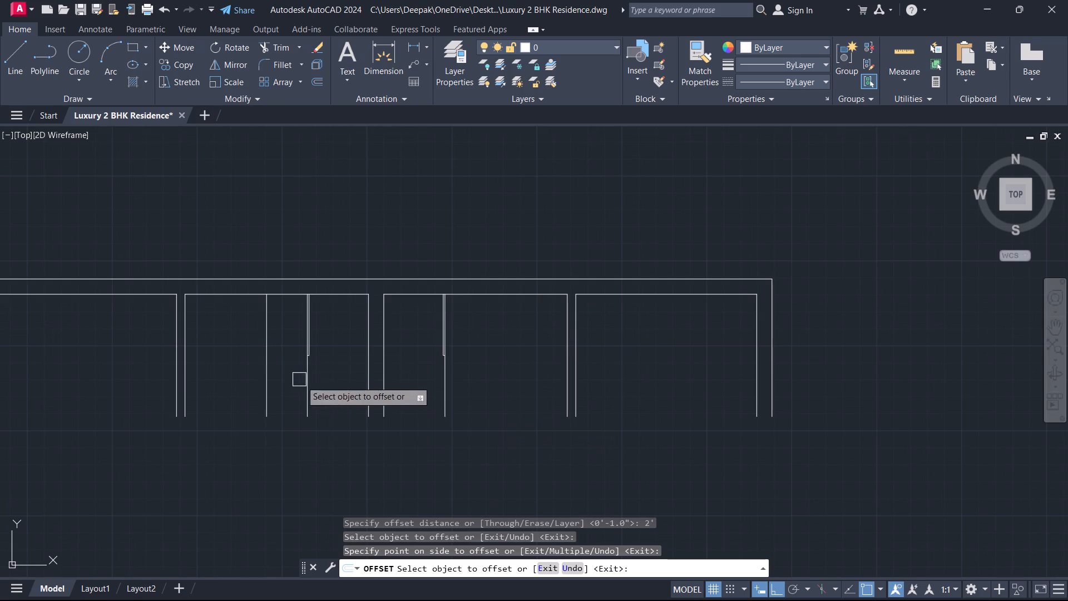
scroll(378, 354, "up", 4)
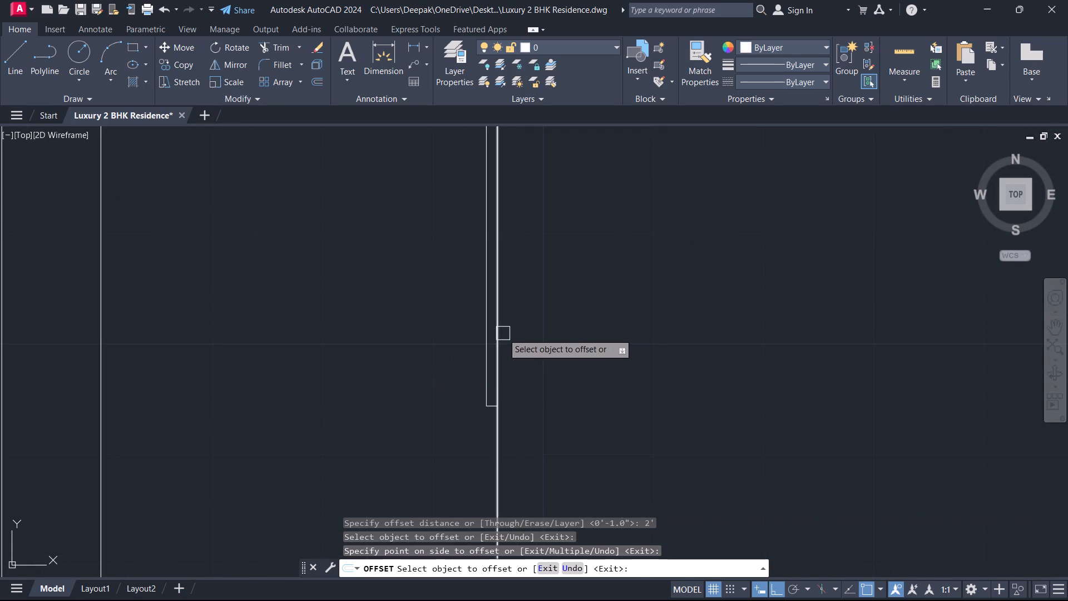
double_click(503, 333)
left_click(554, 333)
scroll(546, 356, "down", 4)
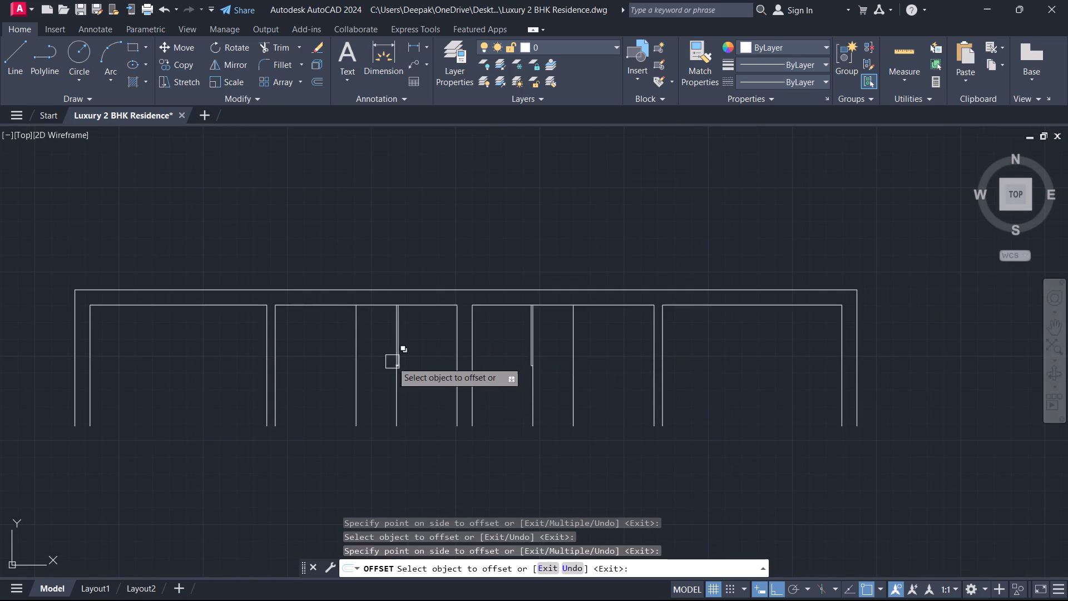
scroll(361, 359, "up", 1)
scroll(354, 312, "up", 1)
middle_click_drag(356, 311, 344, 389)
key("Escape")
Extend the two door-leaf lines and their 2' offset lines up to the outer top wall line.
key("e")
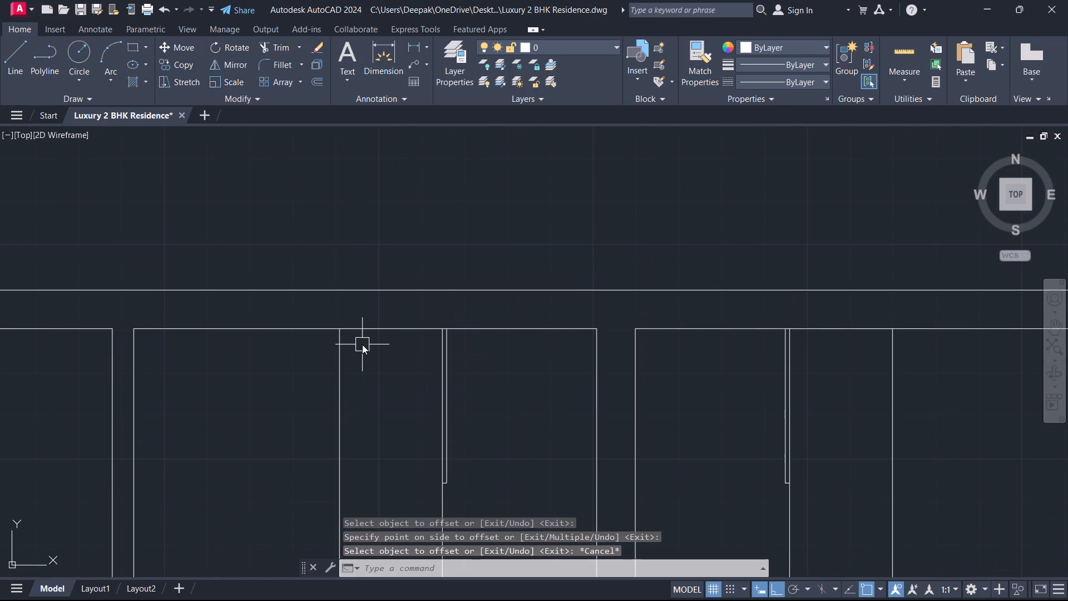
key("x")
key("space")
left_click(339, 380)
scroll(430, 353, "up", 2)
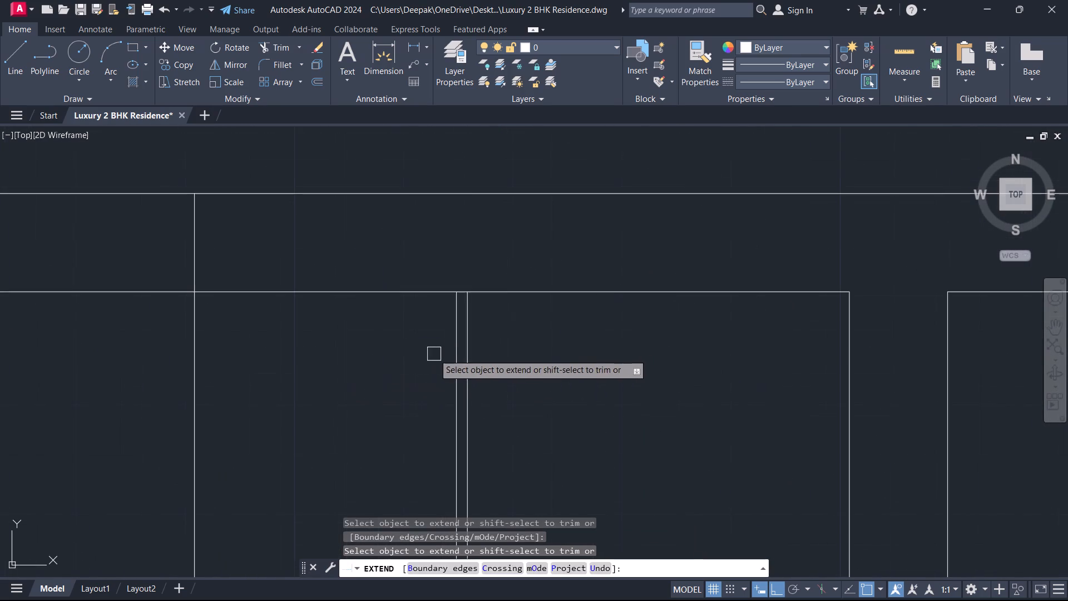
left_click(454, 328)
scroll(413, 381, "down", 3)
middle_click_drag(768, 413, 756, 408)
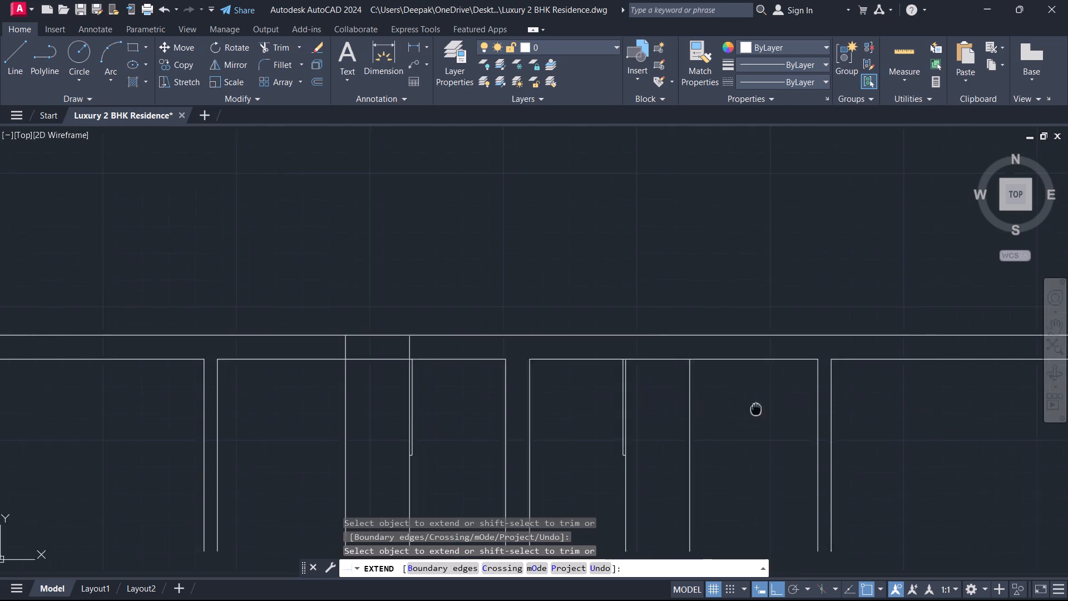
middle_click_drag(756, 408, 439, 363)
scroll(284, 324, "up", 2)
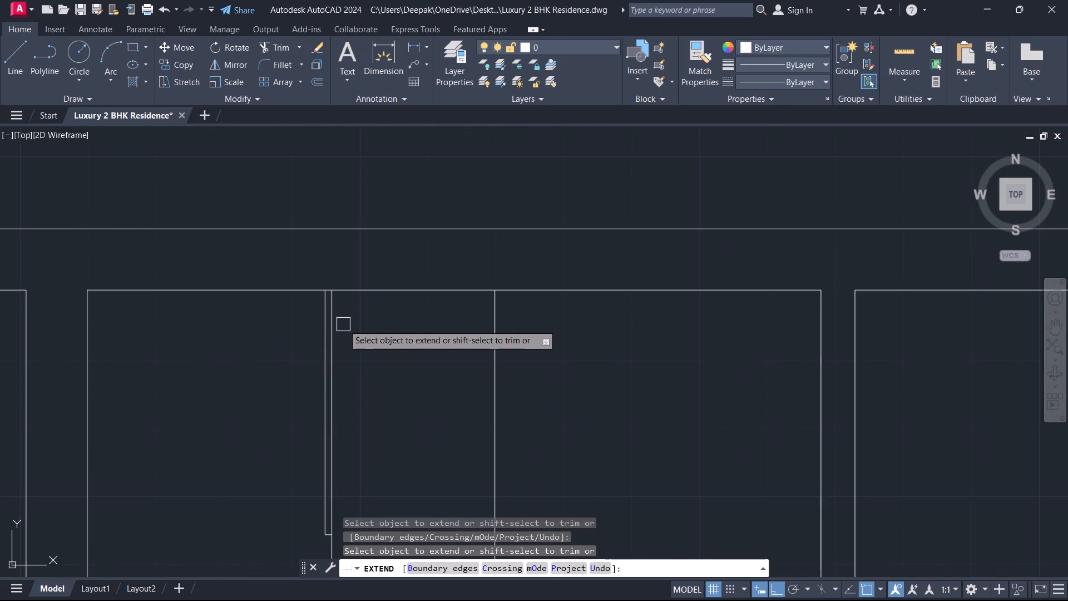
left_click(334, 317)
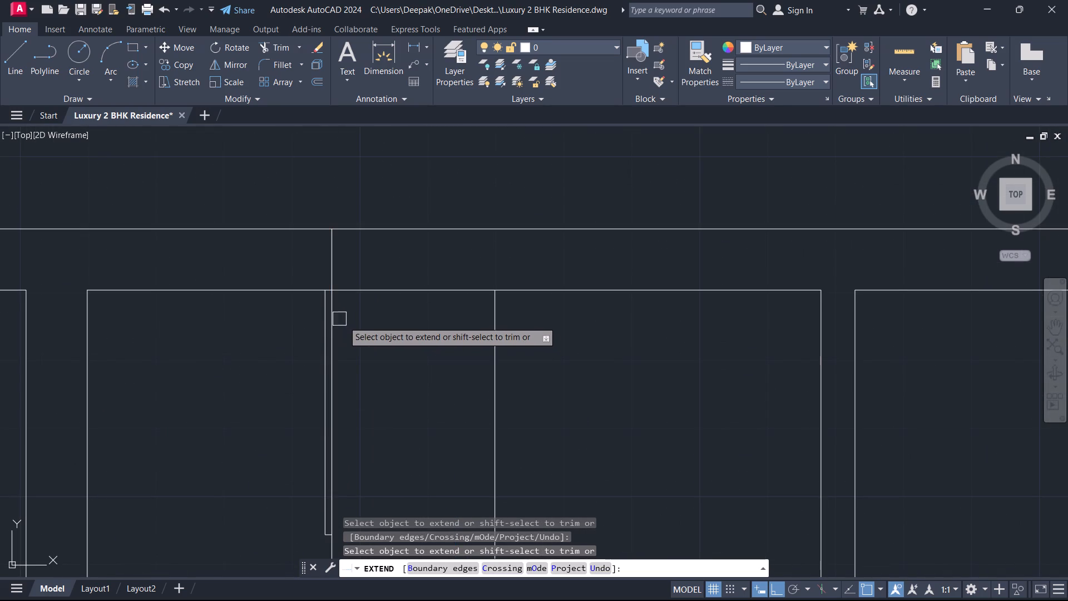
left_click(497, 340)
key("Escape")
Trim both 2' offset lines below the inner top wall line so they remain only within the wall thickness.
scroll(437, 353, "down", 1)
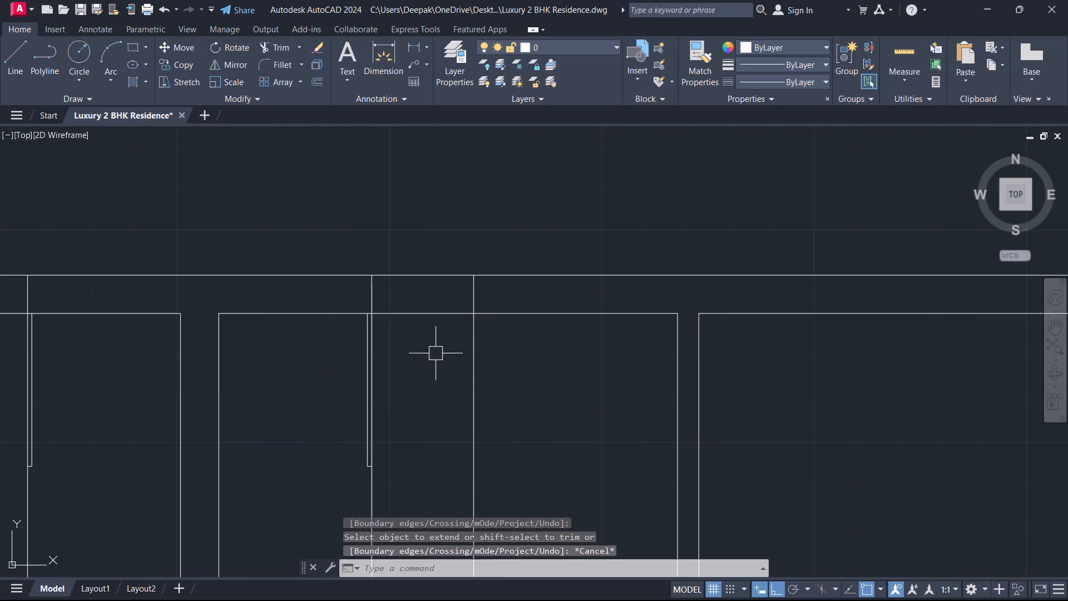
scroll(301, 369, "down", 1)
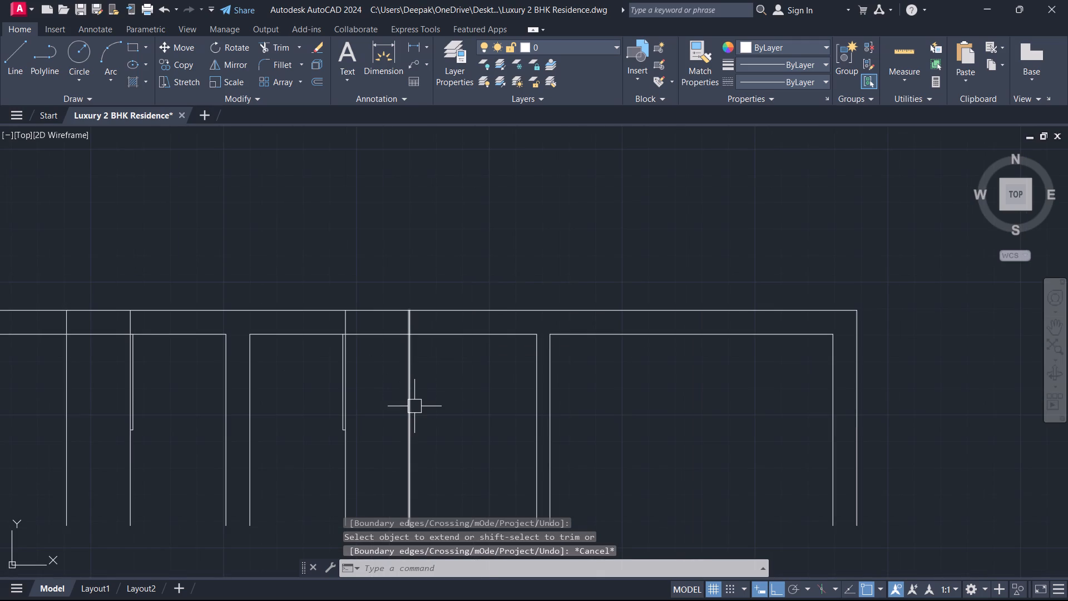
key("t")
key("r")
key("space")
left_click(413, 417)
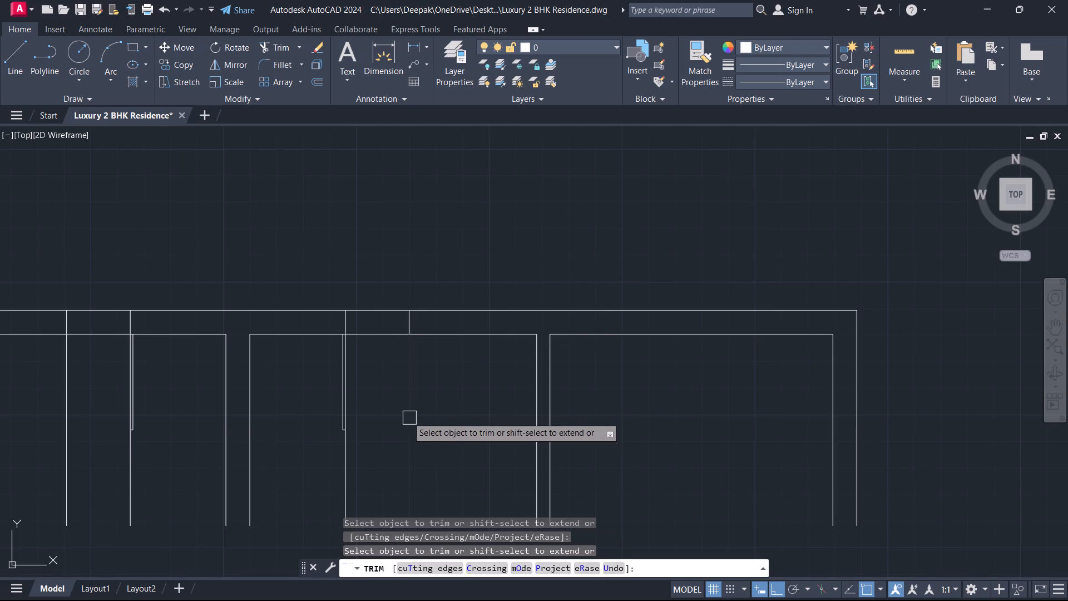
middle_click_drag(95, 402, 458, 408)
left_click_drag(446, 409, 433, 408)
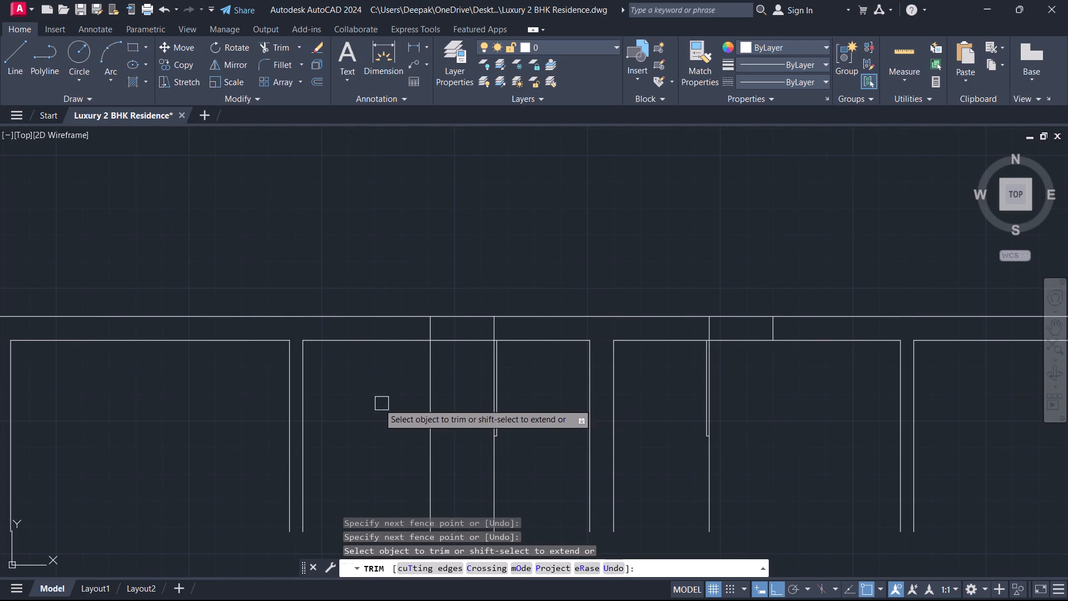
left_click(360, 403)
left_click(449, 407)
key("Escape")
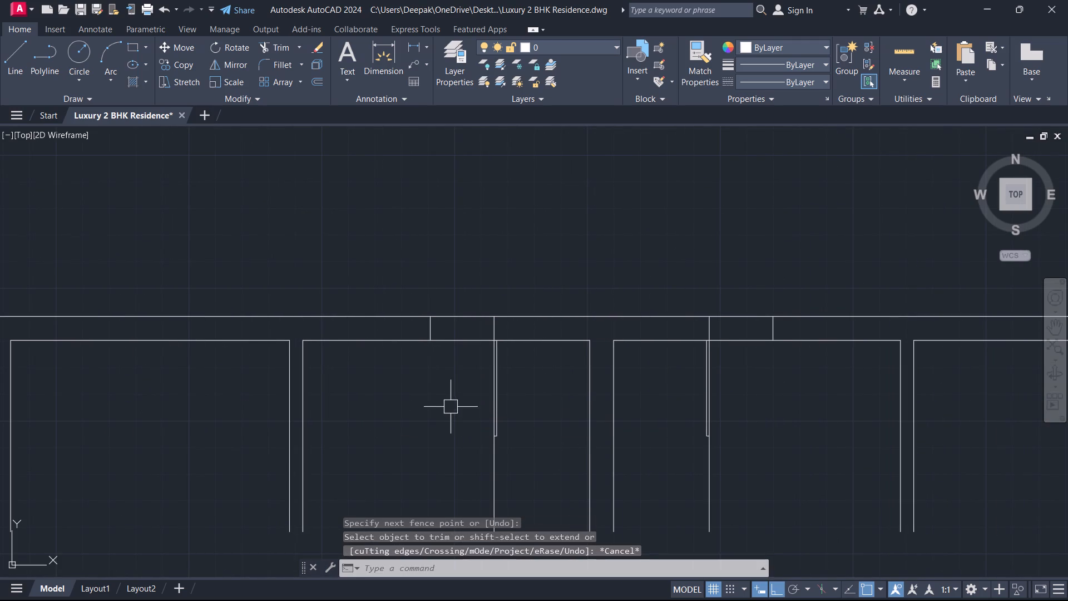
Draw a horizontal centre line between the side-line midpoints of each 2'-wide top-wall opening in the second and third bays.
type("l")
key("space")
scroll(426, 331, "up", 2)
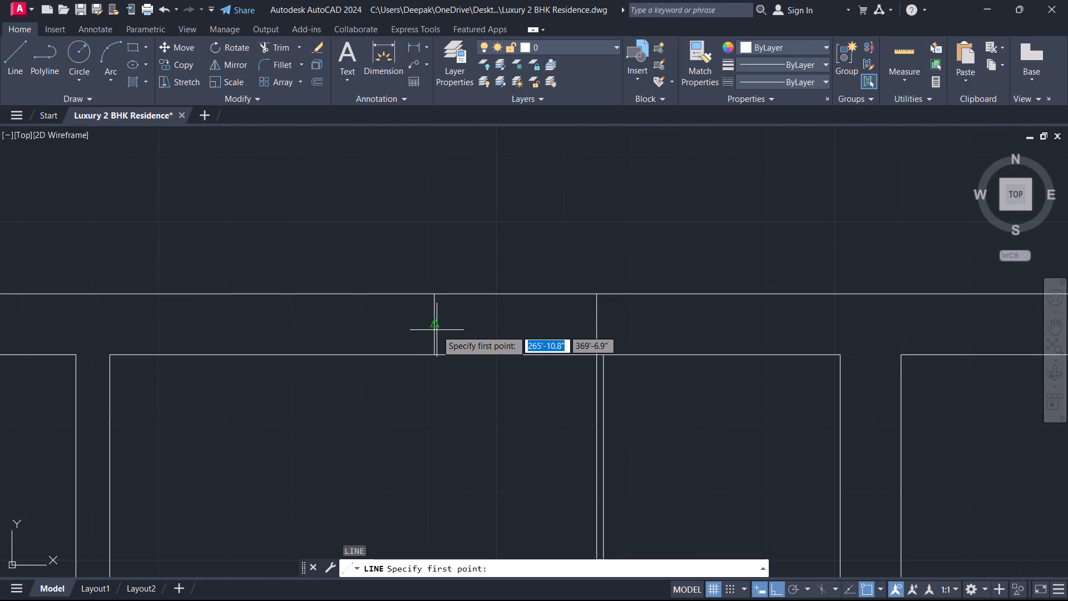
left_click(433, 328)
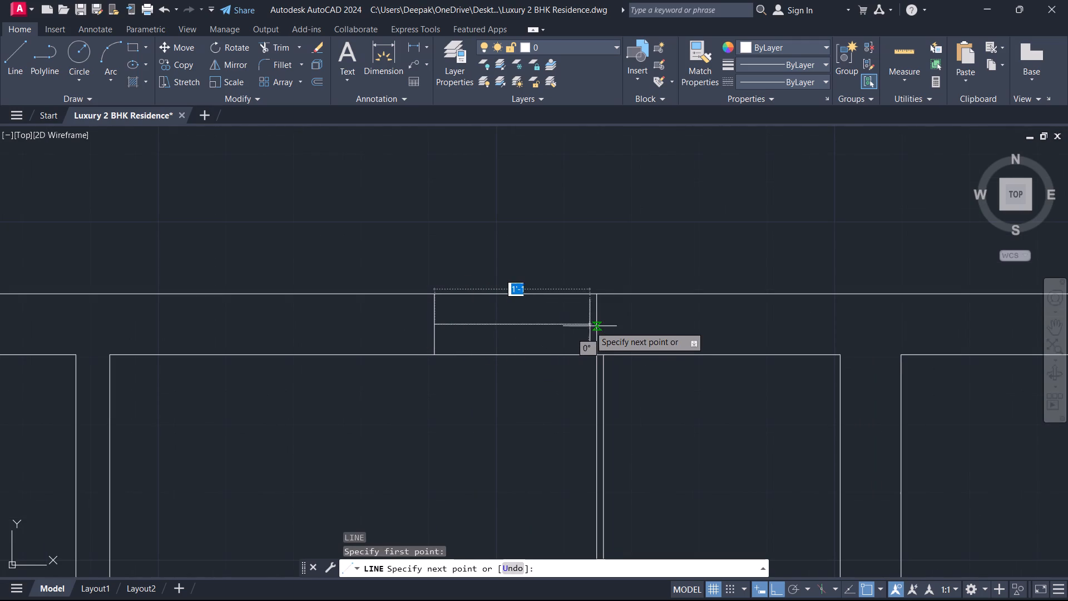
left_click(597, 324)
key("Escape")
scroll(543, 374, "up", 1)
scroll(543, 374, "down", 2)
middle_click_drag(541, 375, 101, 397)
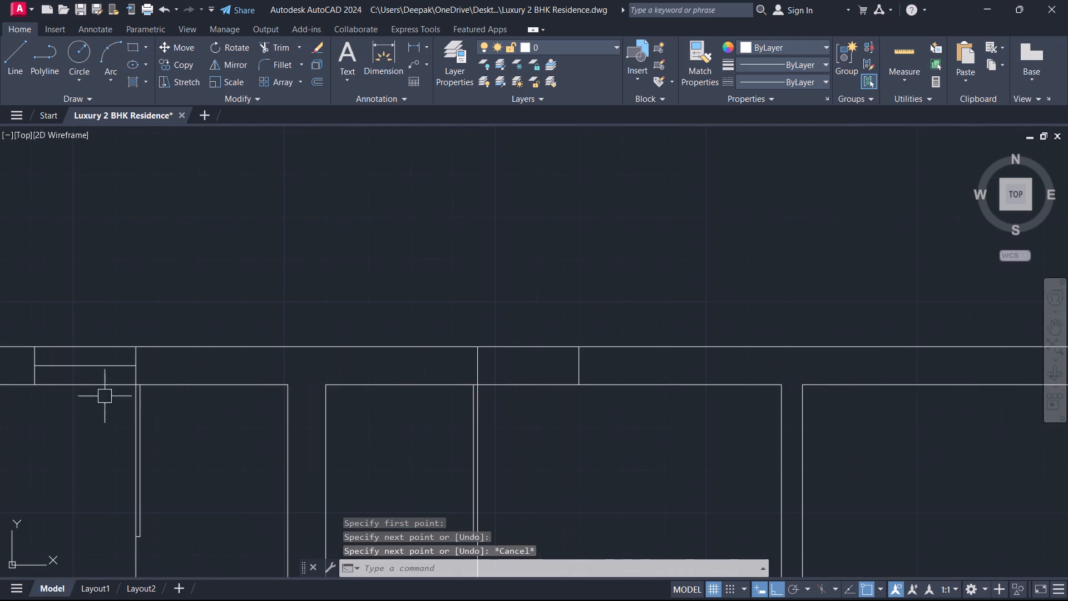
key("space")
scroll(475, 377, "up", 1)
left_click(637, 362)
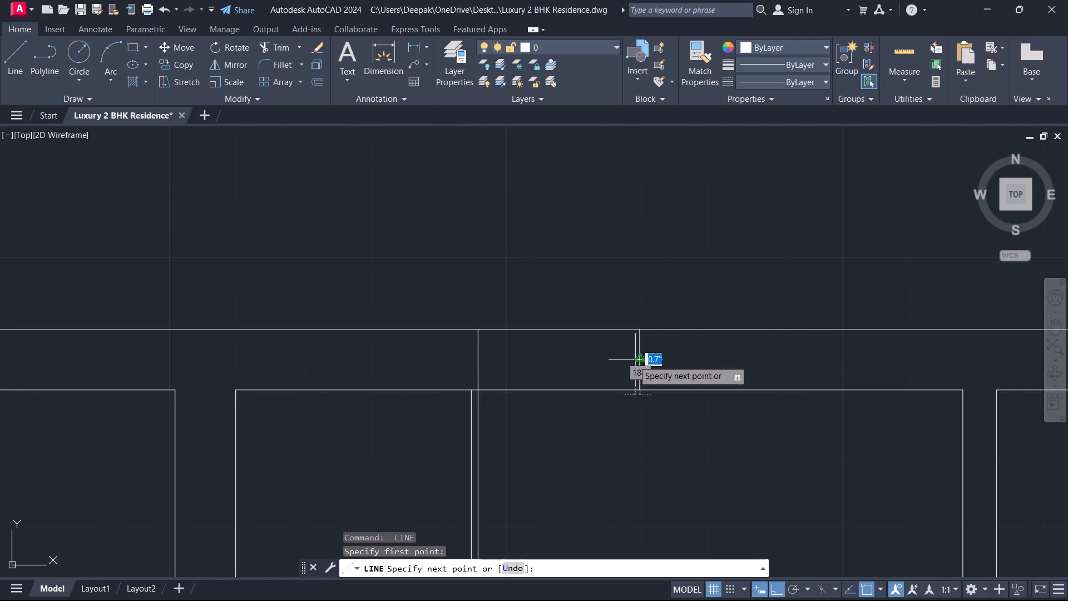
left_click(479, 363)
key("Escape")
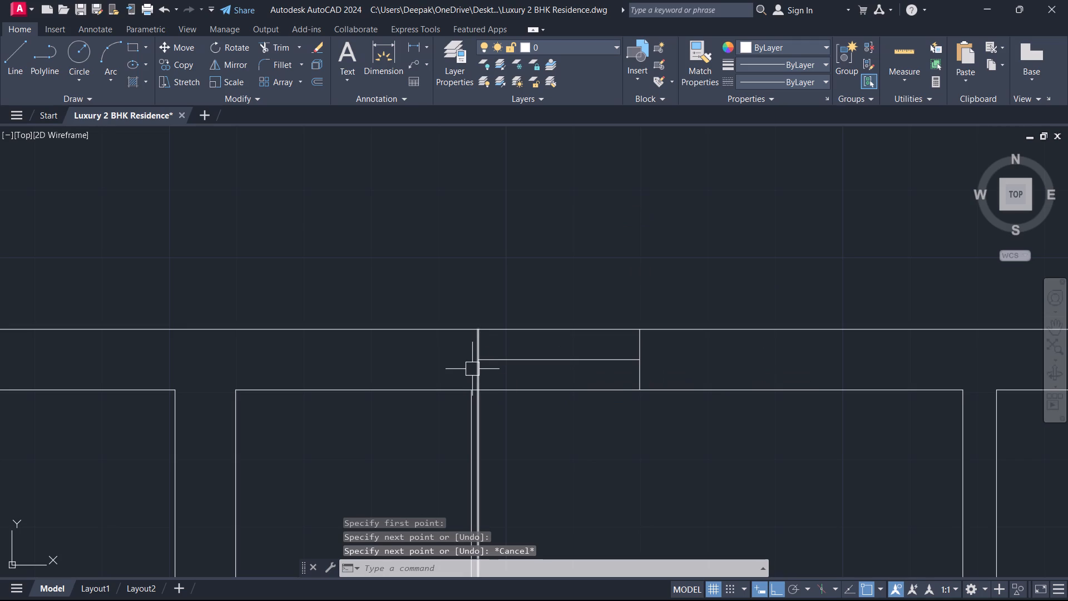
Offset the centre line of the third bay's top-wall opening 1" upward and 1" downward.
type("o 1")
key("Return")
scroll(526, 358, "up", 2)
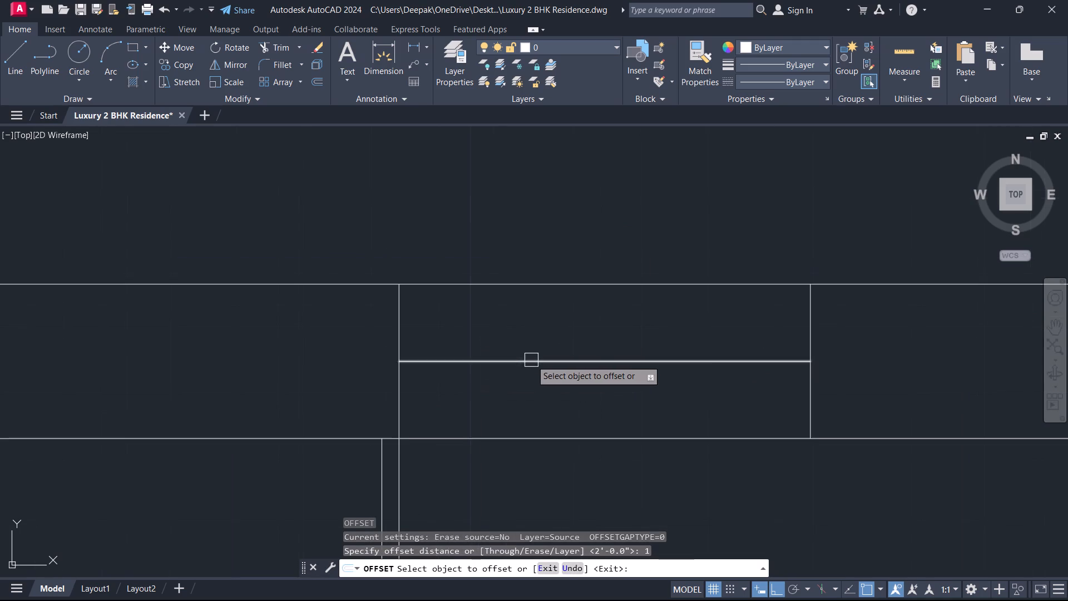
left_click(531, 360)
left_click(535, 332)
left_click(528, 368)
left_click(512, 408)
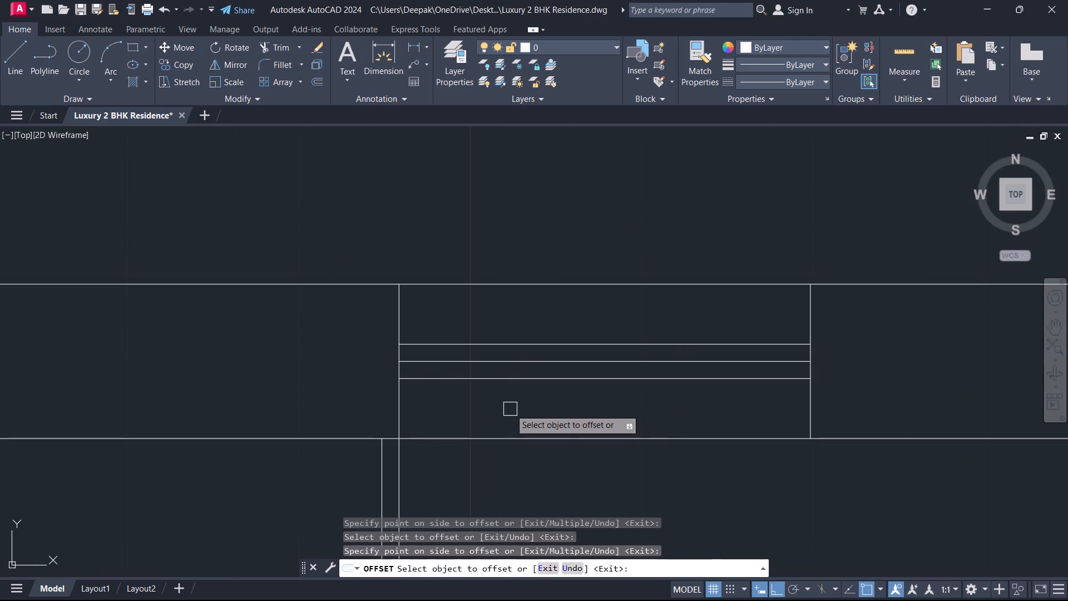
key("Escape")
Offset the centre line of the second bay's top-wall opening 1" upward and 1" downward.
scroll(423, 383, "down", 4)
scroll(129, 382, "up", 3)
key("space")
left_click(204, 393)
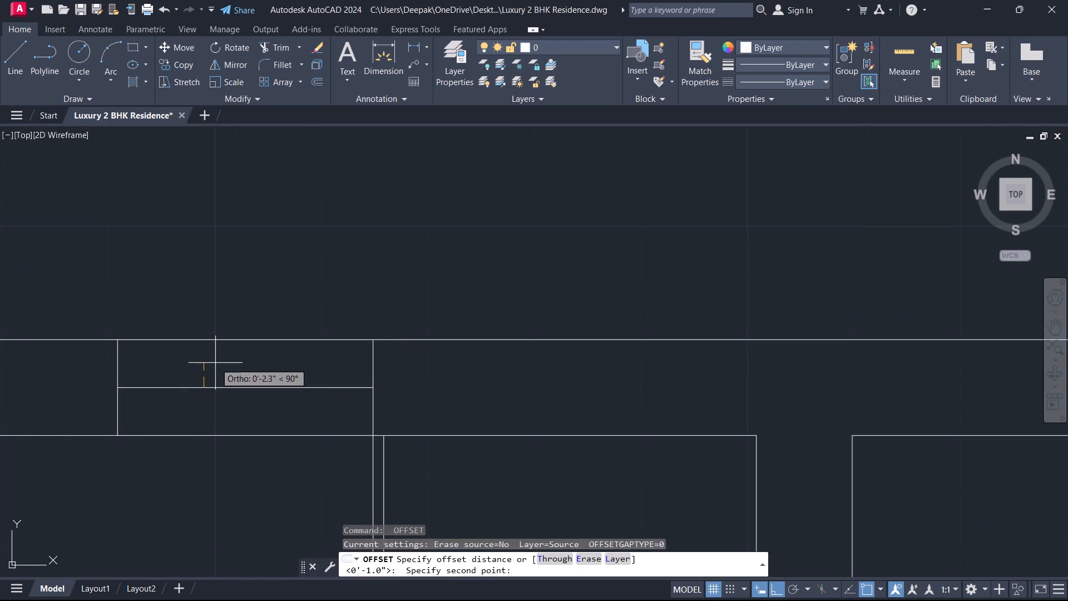
key("Escape")
key("space")
key("space")
left_click(204, 387)
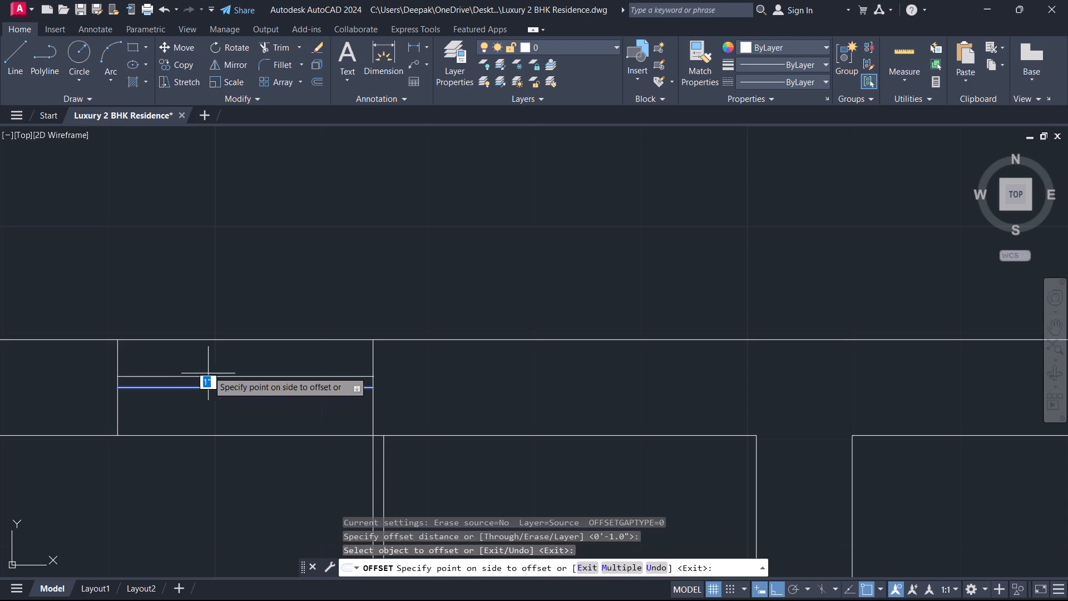
left_click(208, 355)
scroll(199, 384, "up", 2)
left_click(196, 392)
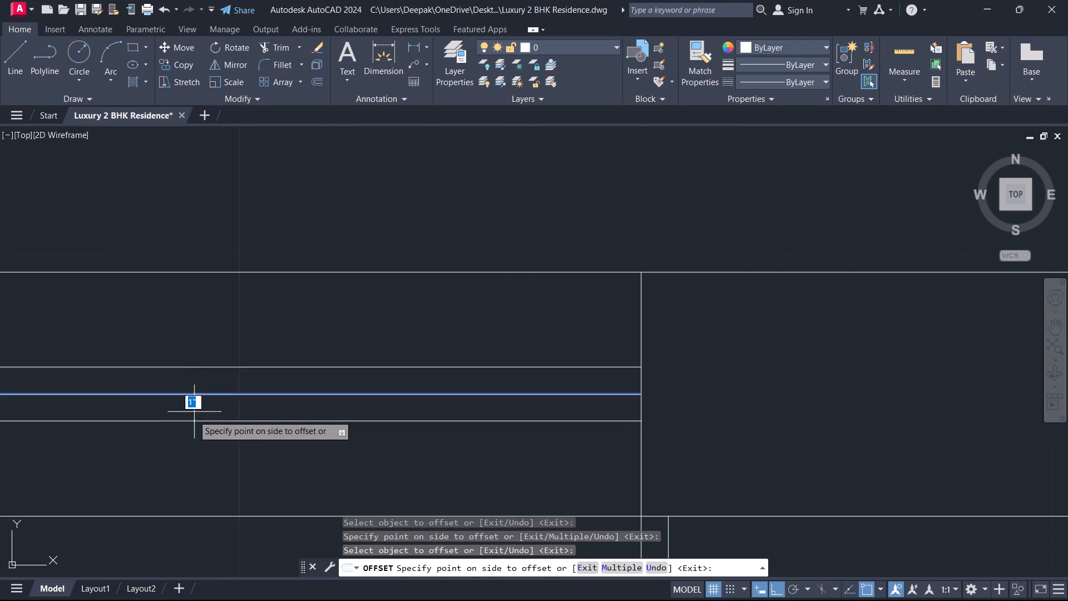
left_click(193, 415)
key("Escape")
left_click(196, 415)
key("Escape")
Erase the original centre lines of both top-wall openings, keeping their 1" offset lines.
left_click(191, 392)
scroll(215, 402, "down", 5)
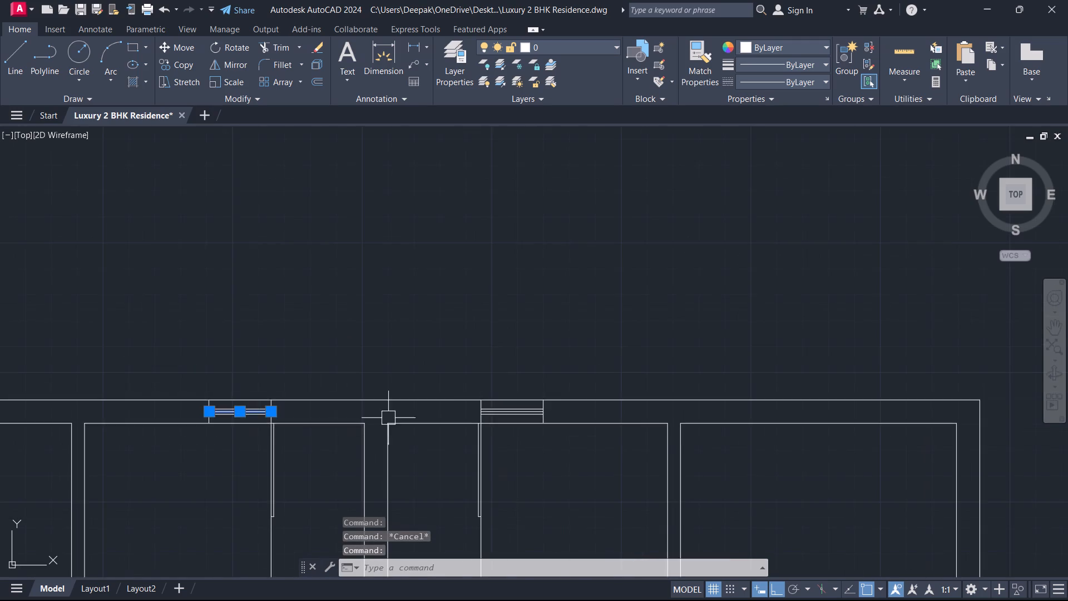
scroll(464, 400, "up", 4)
scroll(544, 388, "up", 3)
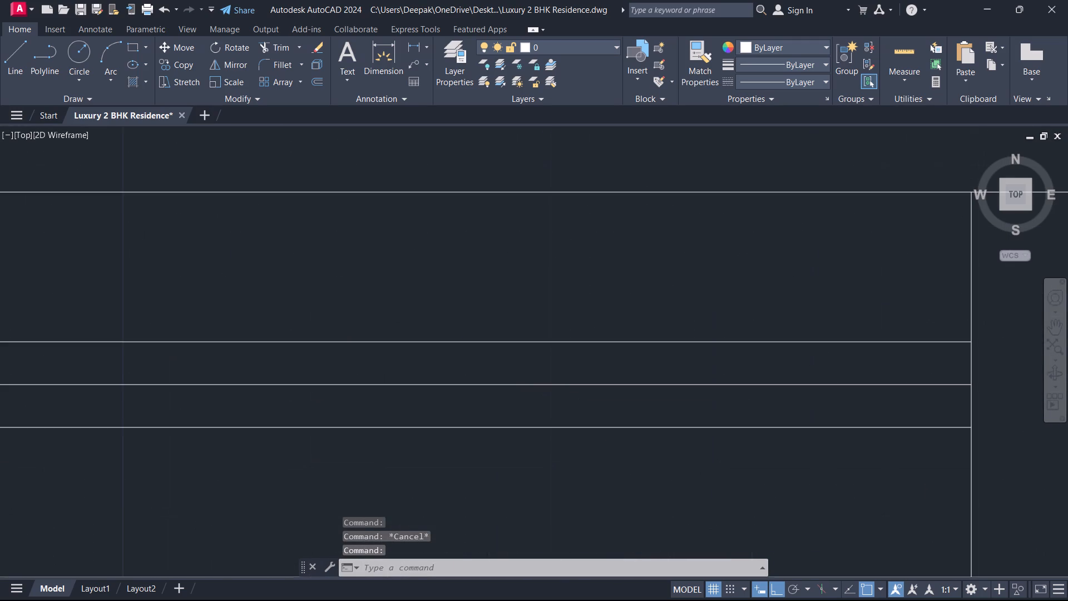
left_click(544, 388)
scroll(520, 427, "down", 4)
key("Delete")
Insert the Toilet - Imperial block from the architectural tool palette just above the second bay's top-wall opening.
scroll(502, 452, "down", 2)
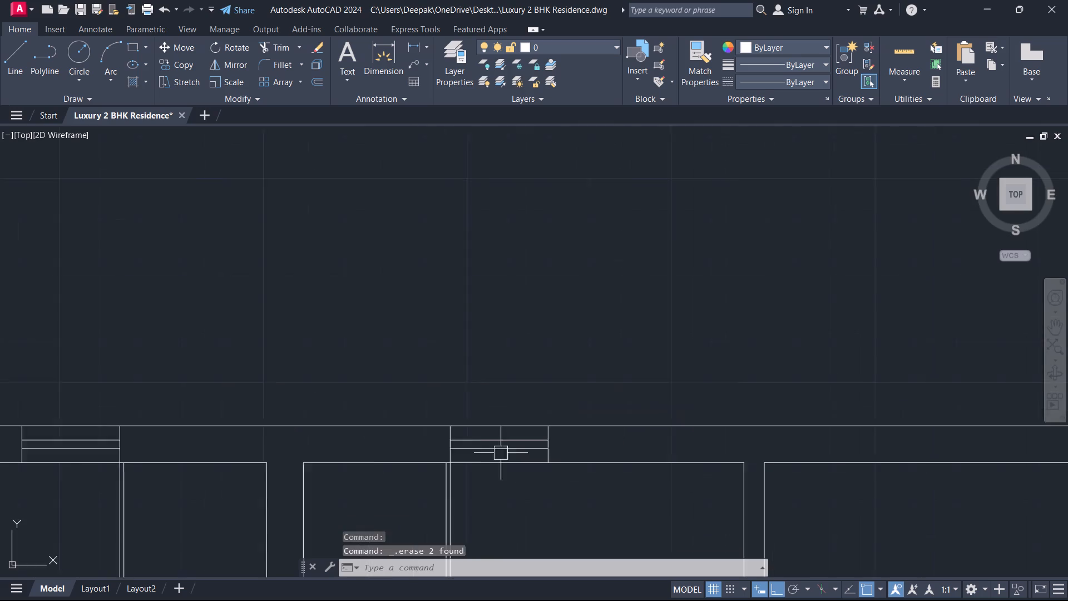
scroll(500, 453, "down", 2)
middle_click_drag(490, 450, 715, 288)
scroll(676, 284, "up", 2)
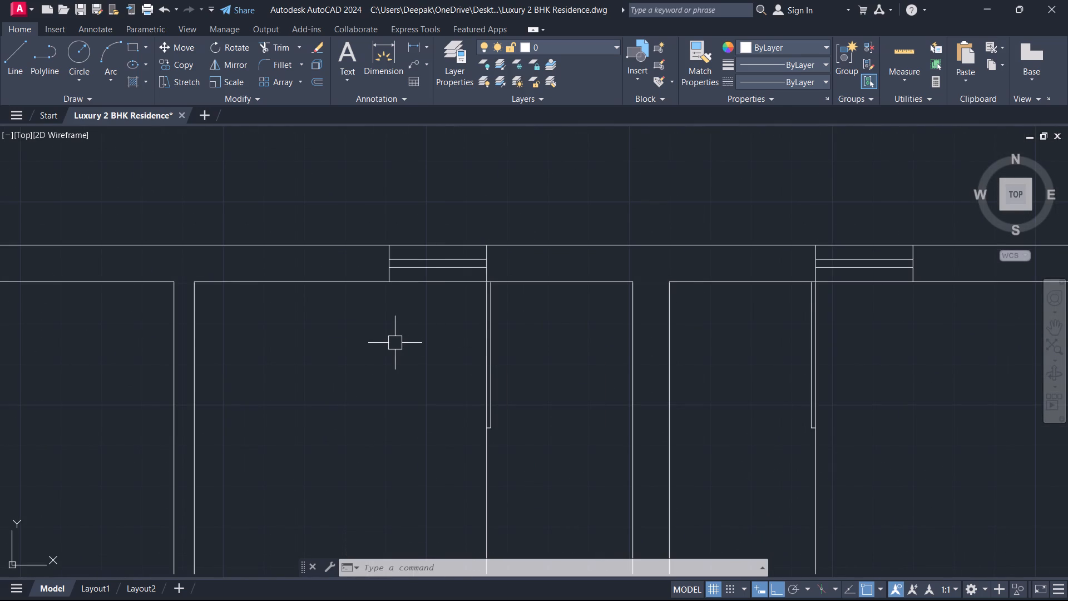
scroll(325, 338, "down", 1)
key("t")
key("p")
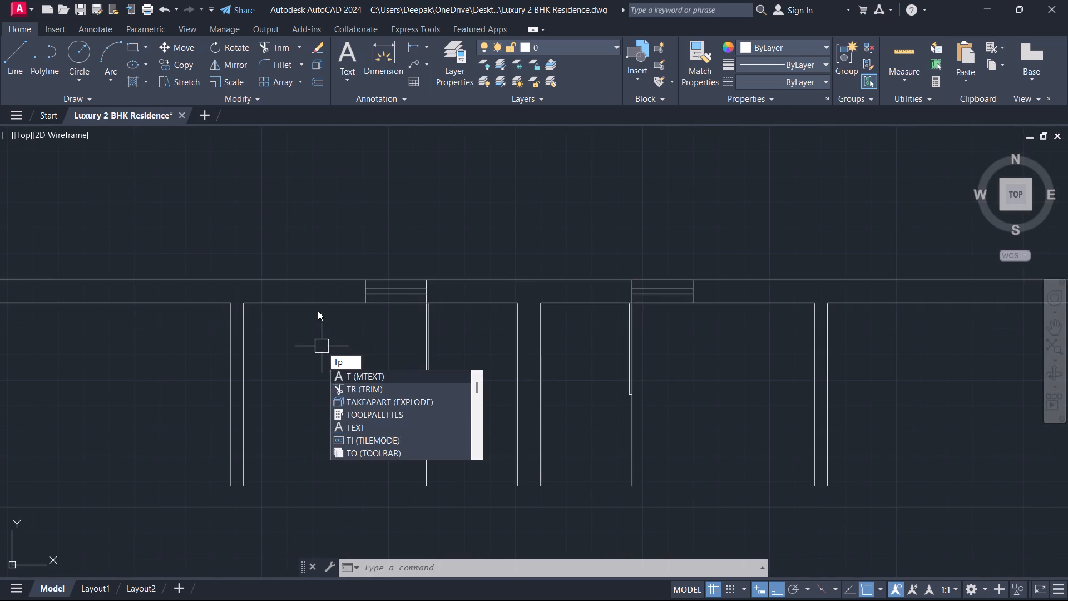
key("space")
scroll(378, 339, "down", 1)
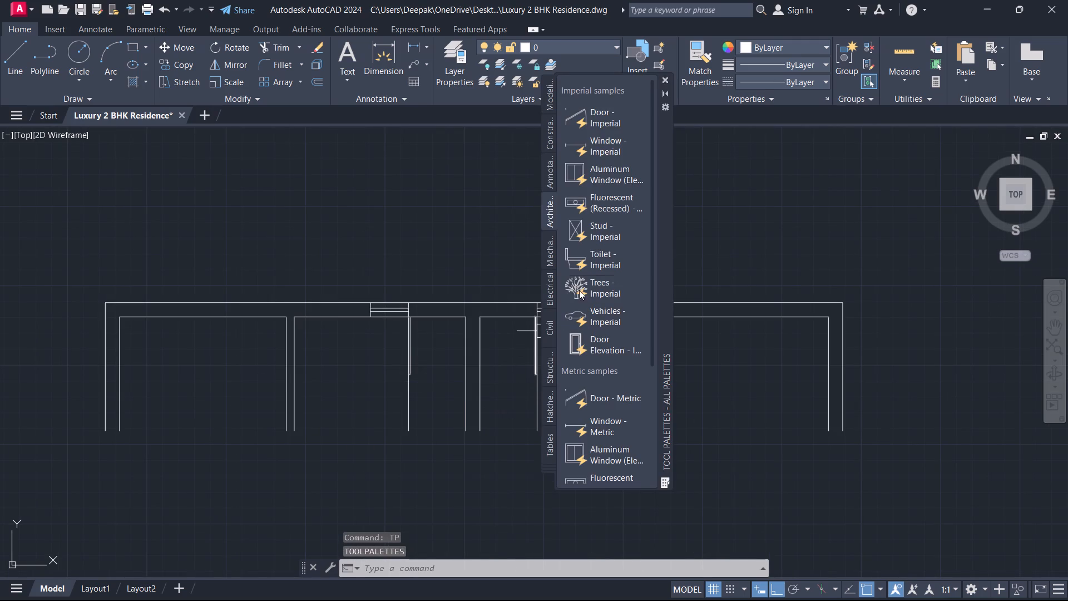
left_click(597, 250)
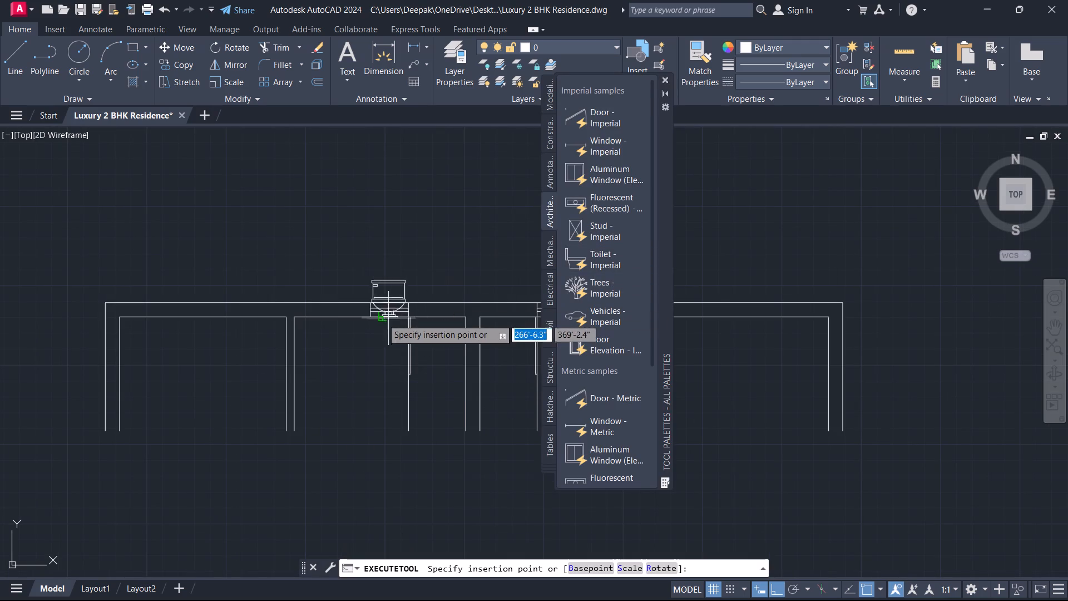
left_click(364, 260)
key("Escape")
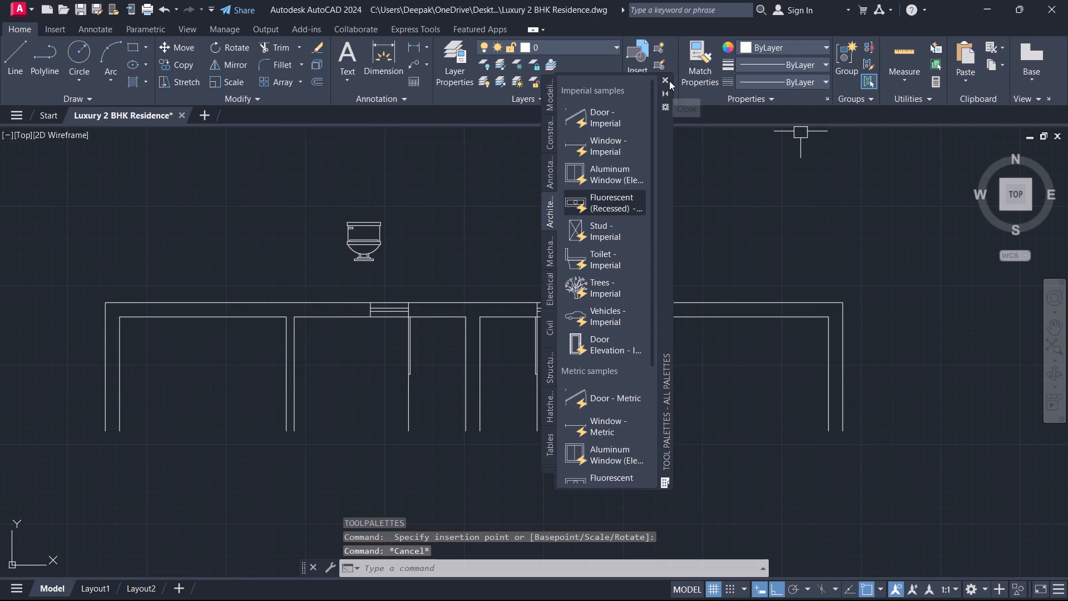
left_click(669, 81)
Switch the inserted toilet block to its Elongated (Plan) view.
scroll(396, 259, "up", 2)
left_click_drag(395, 259, 364, 255)
left_click(263, 228)
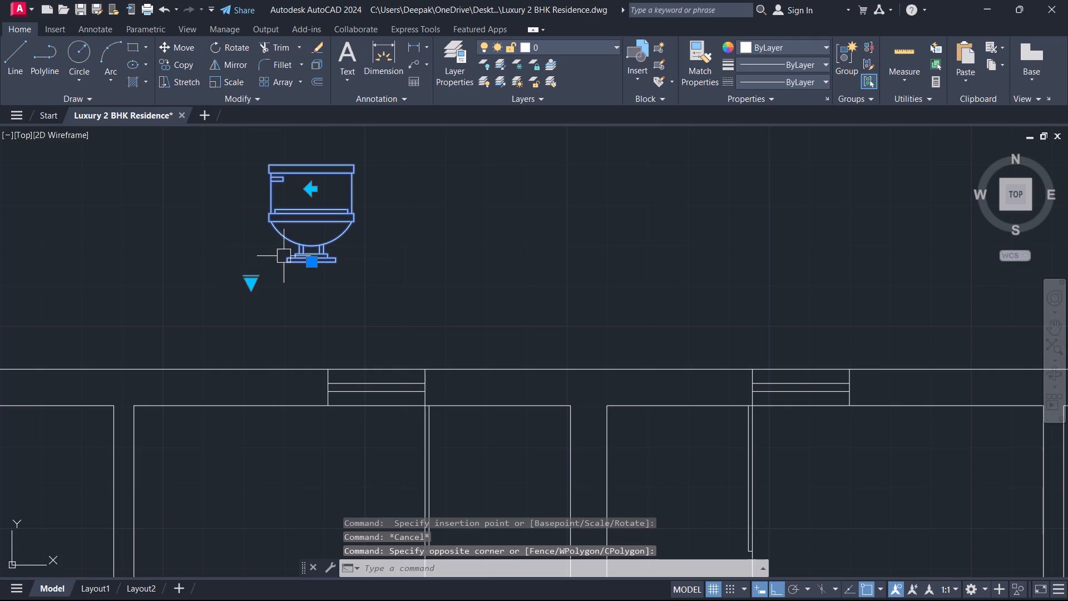
left_click(253, 290)
double_click(249, 280)
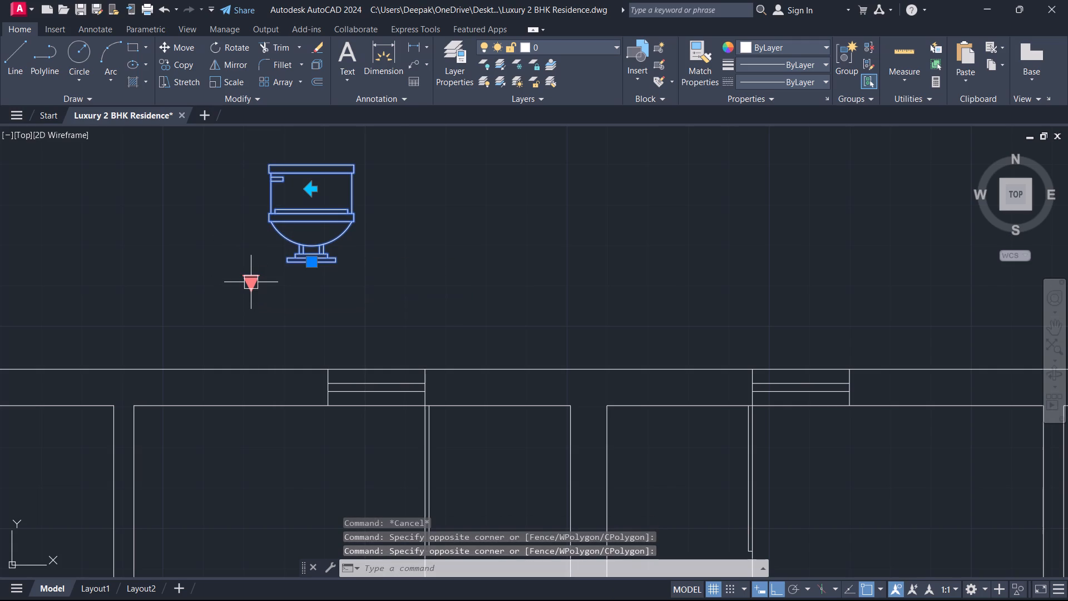
left_click(249, 282)
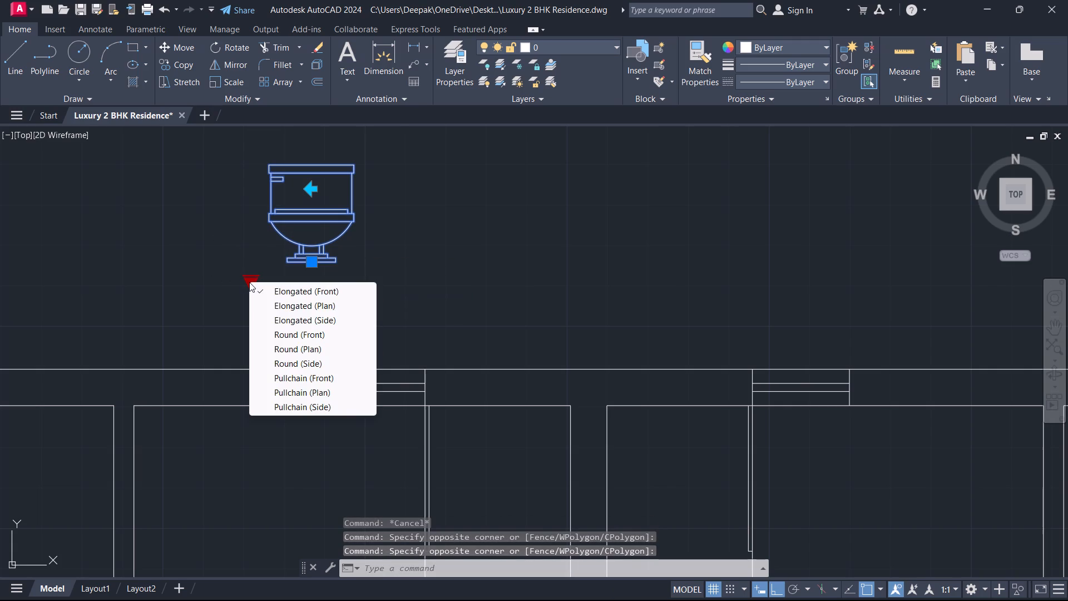
left_click(258, 304)
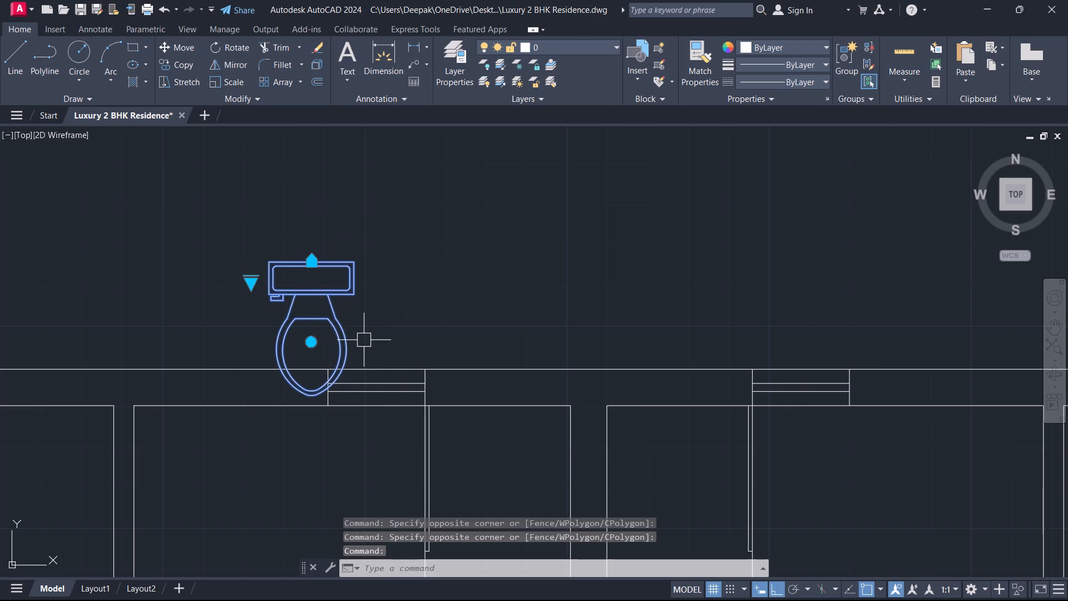
Copy the plan-view toilet from its tank's top edge into the second bay, beneath the top-wall opening.
type("co")
key("space")
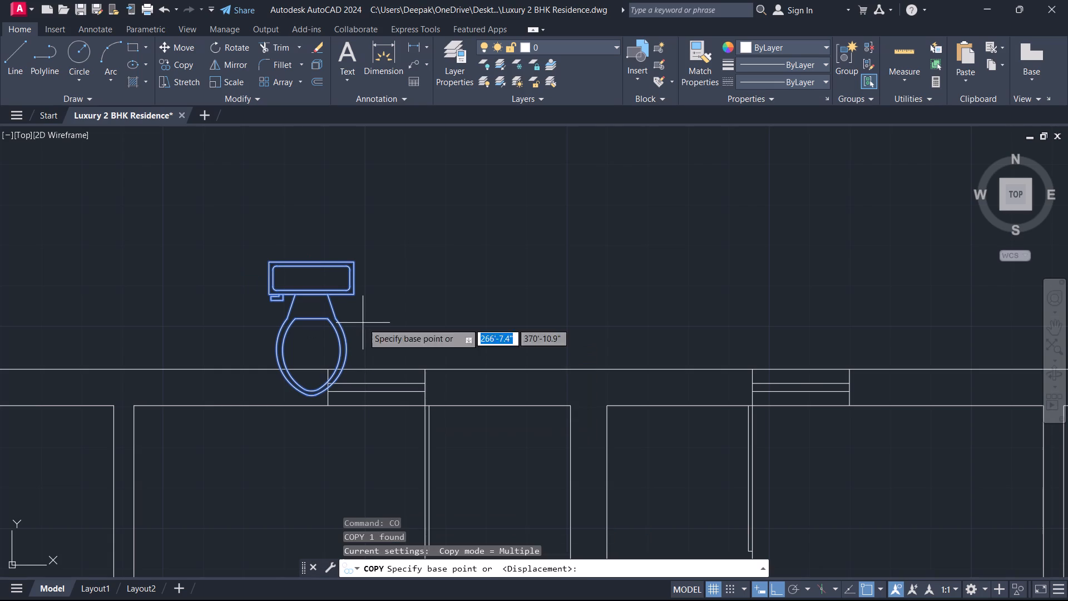
scroll(318, 259, "up", 2)
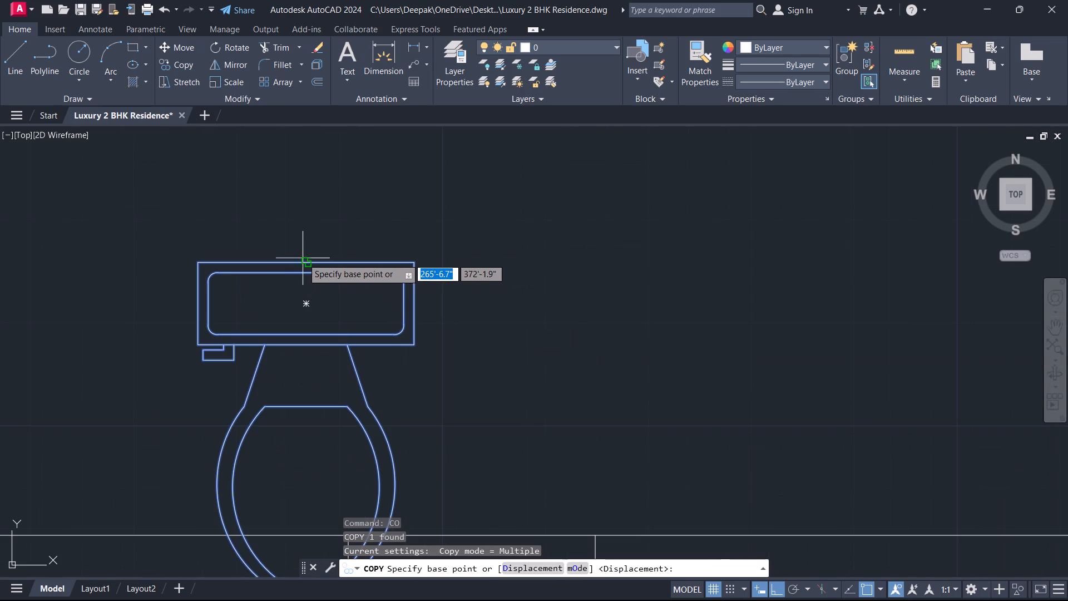
left_click(310, 238)
scroll(427, 381, "down", 4)
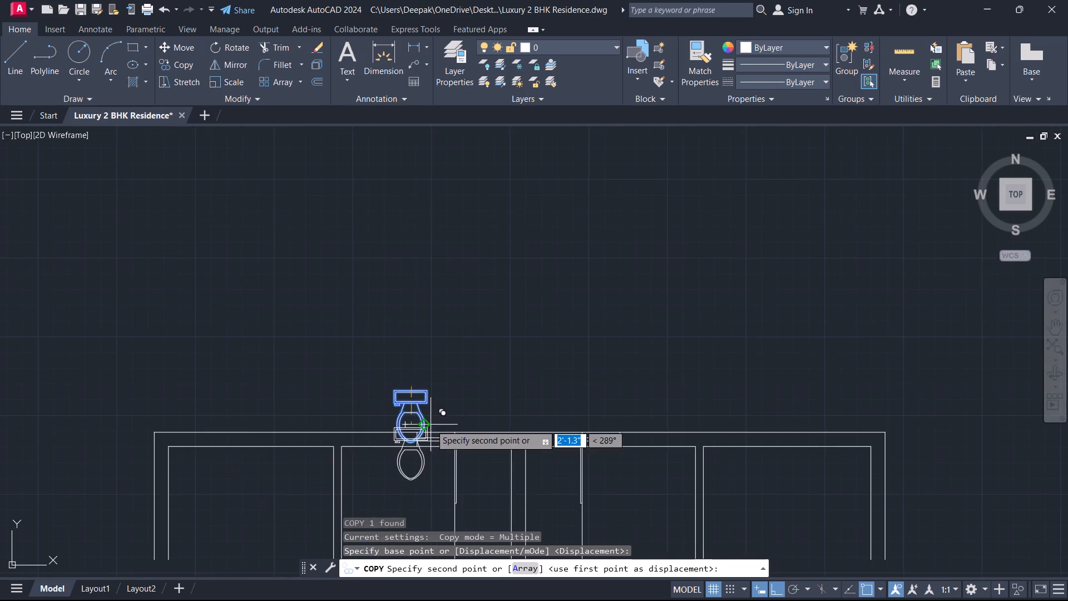
scroll(431, 425, "up", 3)
left_click(456, 470)
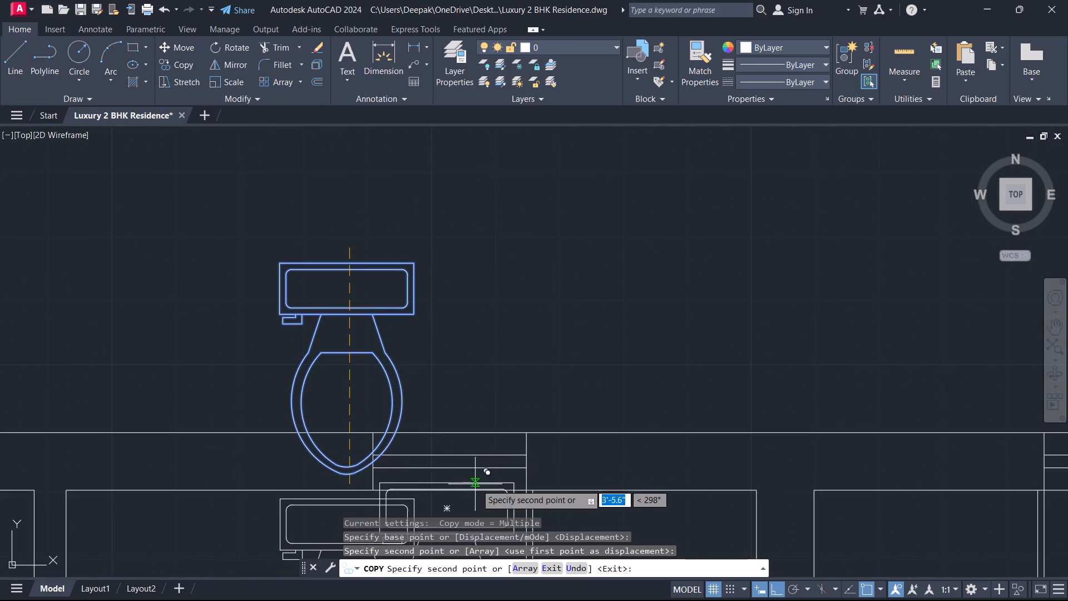
middle_click_drag(477, 485, 492, 372)
key("Escape")
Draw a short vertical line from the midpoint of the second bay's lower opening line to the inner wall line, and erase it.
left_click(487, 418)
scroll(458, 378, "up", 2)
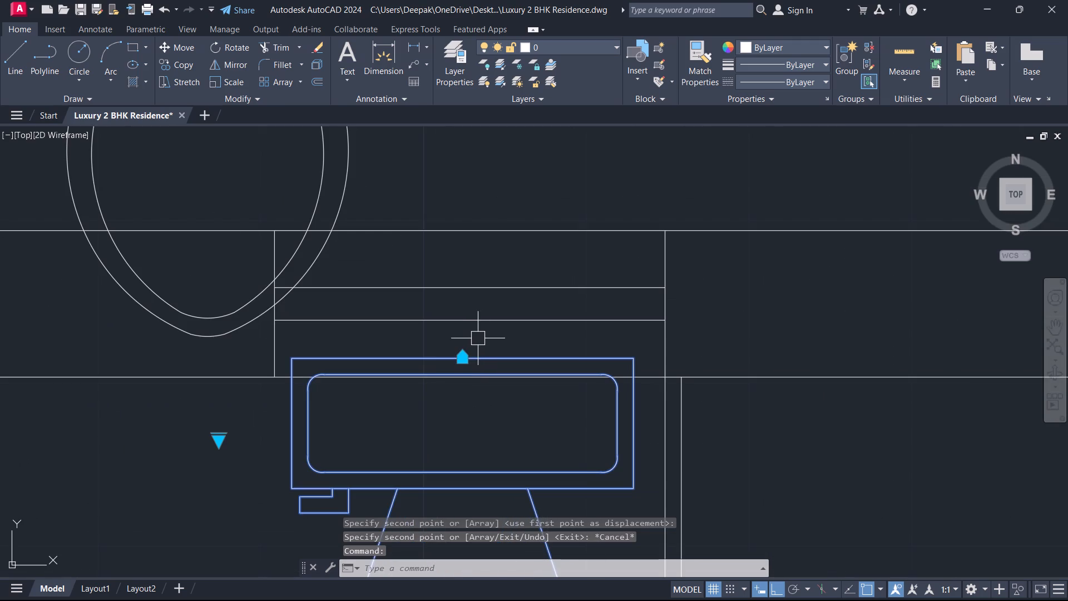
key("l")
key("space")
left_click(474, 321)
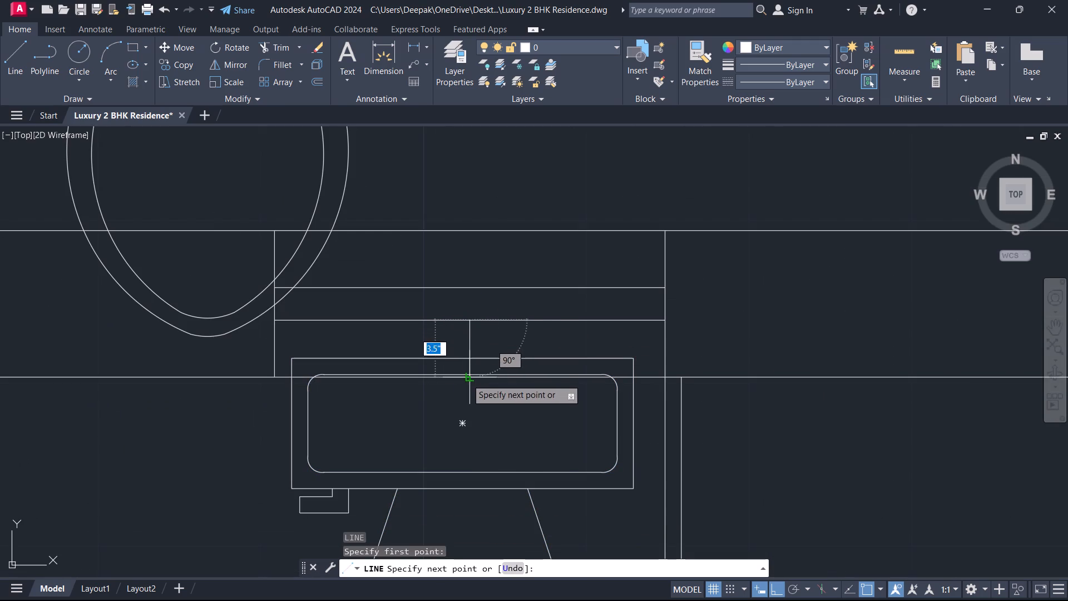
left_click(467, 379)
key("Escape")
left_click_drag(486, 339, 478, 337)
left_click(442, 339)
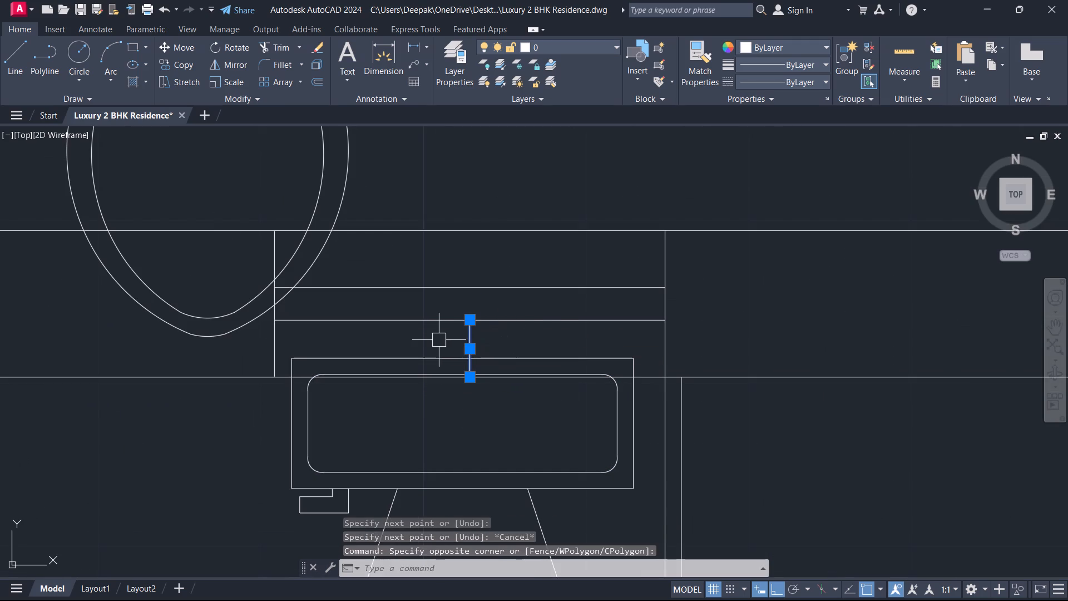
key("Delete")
Move the copied toilet down about 2.4" so its tank sits just below the inner top wall line.
left_click(429, 471)
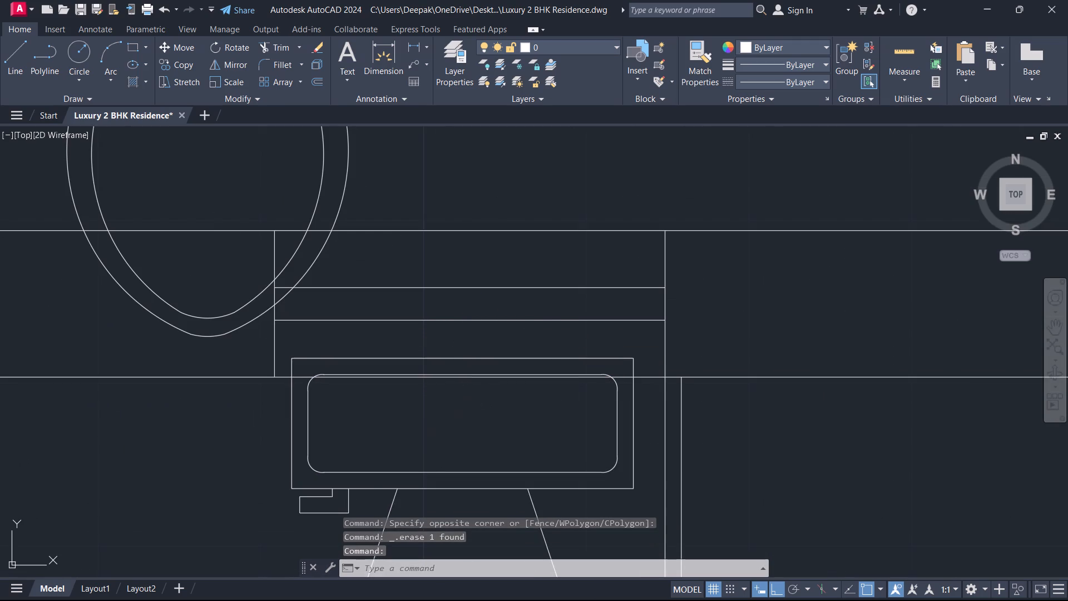
type("m")
key("space")
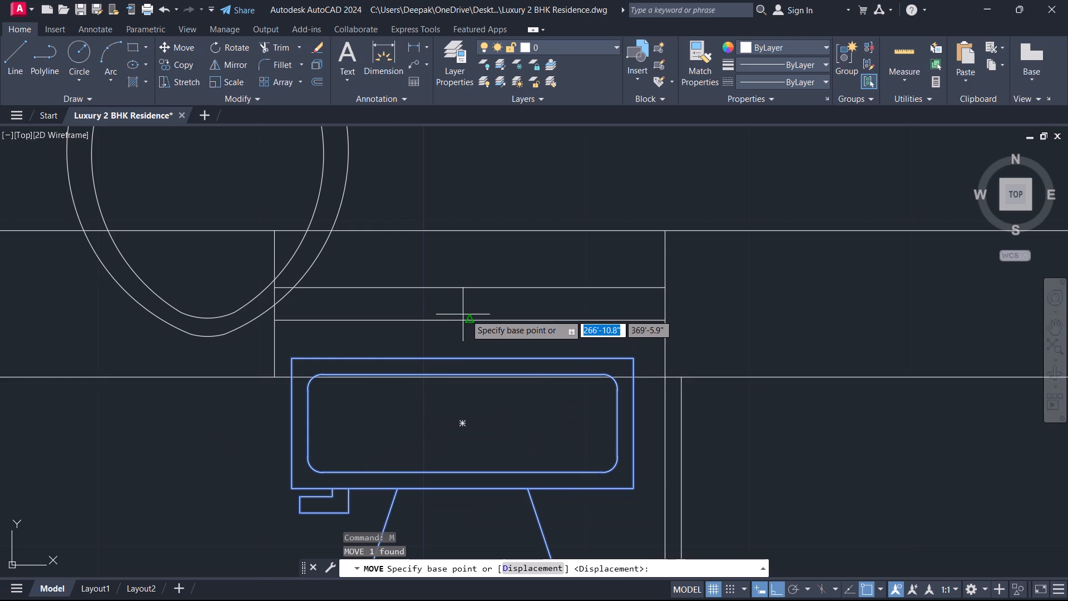
left_click(468, 314)
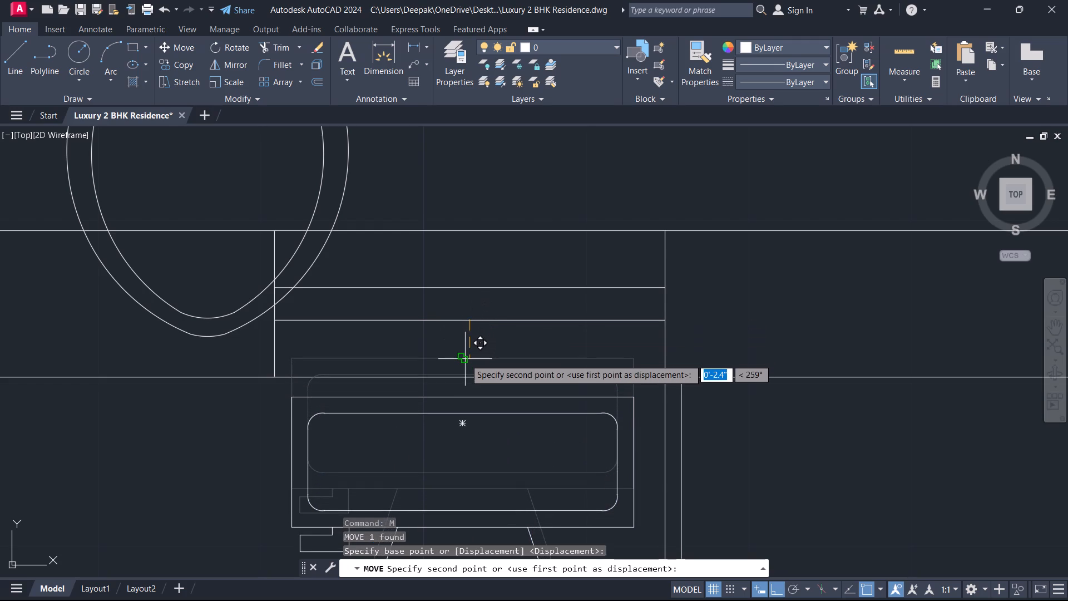
left_click(465, 359)
Erase the original toilet block overlapping the top wall.
scroll(477, 398, "down", 2)
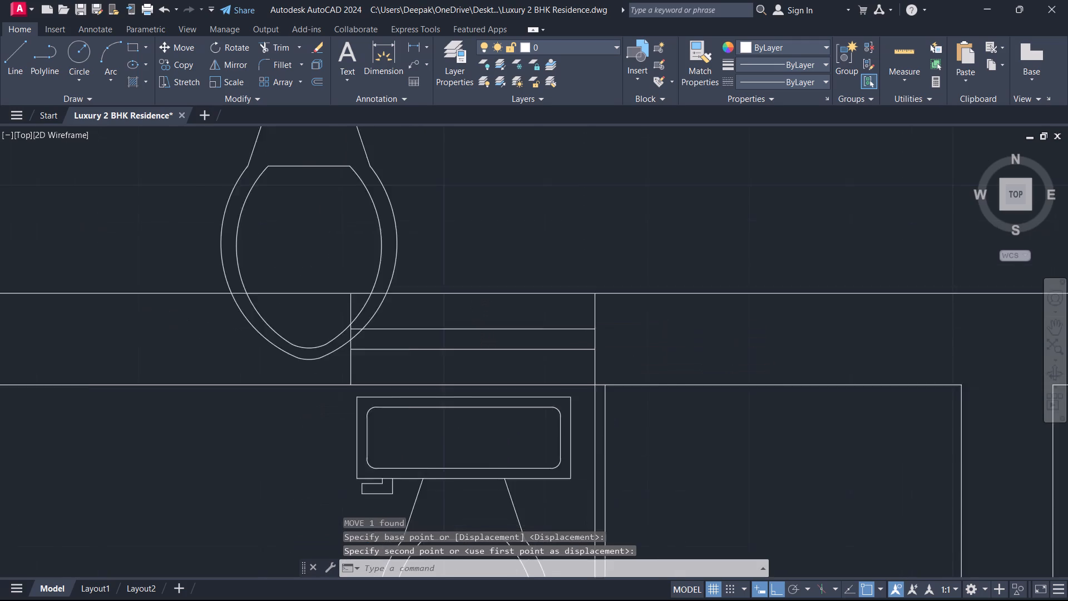
left_click_drag(434, 292, 418, 287)
key("Escape")
left_click_drag(451, 289, 413, 272)
left_click(216, 205)
right_click(378, 289)
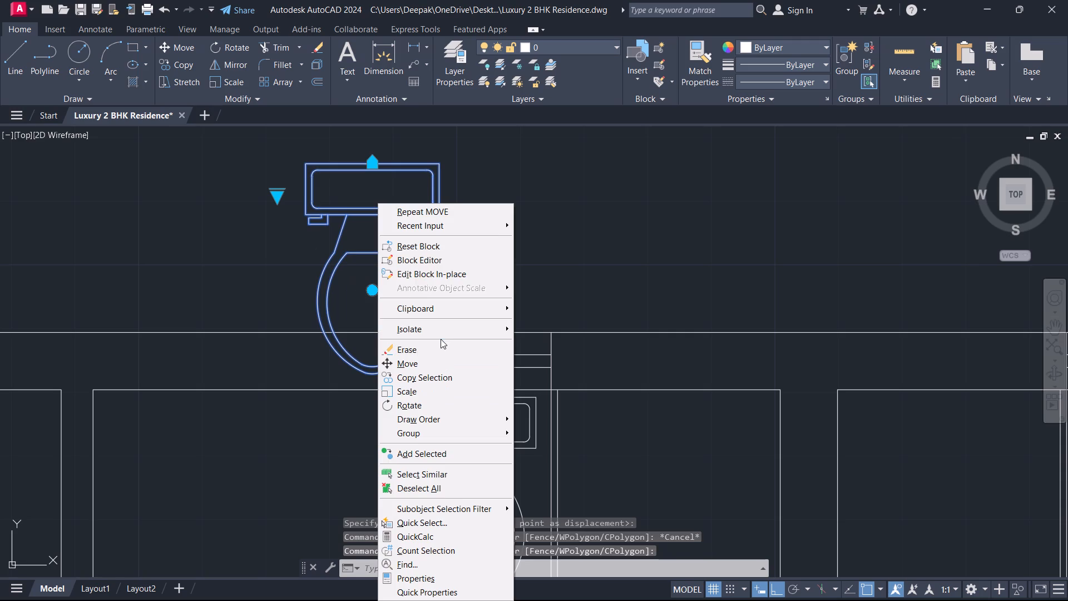
left_click(438, 345)
Copy the second bay's toilet into the third bay, from the midpoint of one lower opening line to the midpoint of the other.
left_click(497, 435)
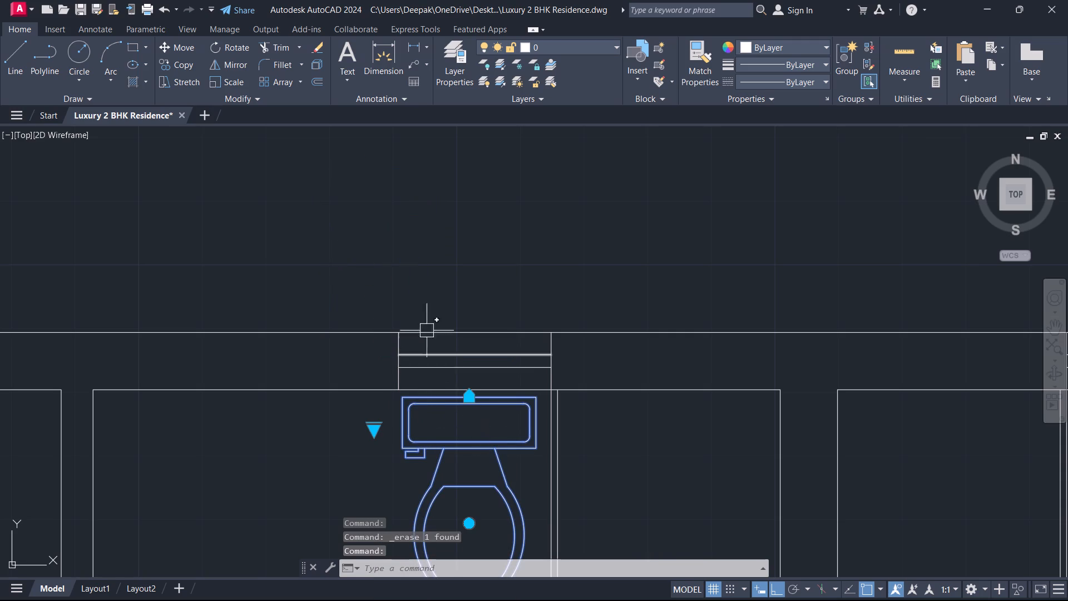
right_click(395, 262)
left_click(486, 372)
scroll(456, 415, "up", 2)
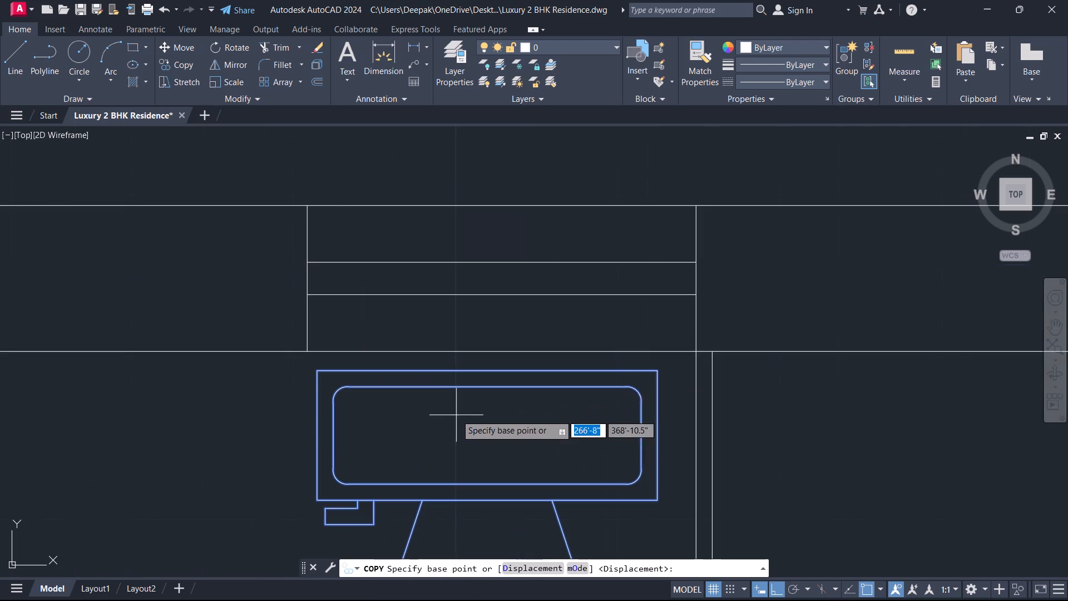
left_click(505, 299)
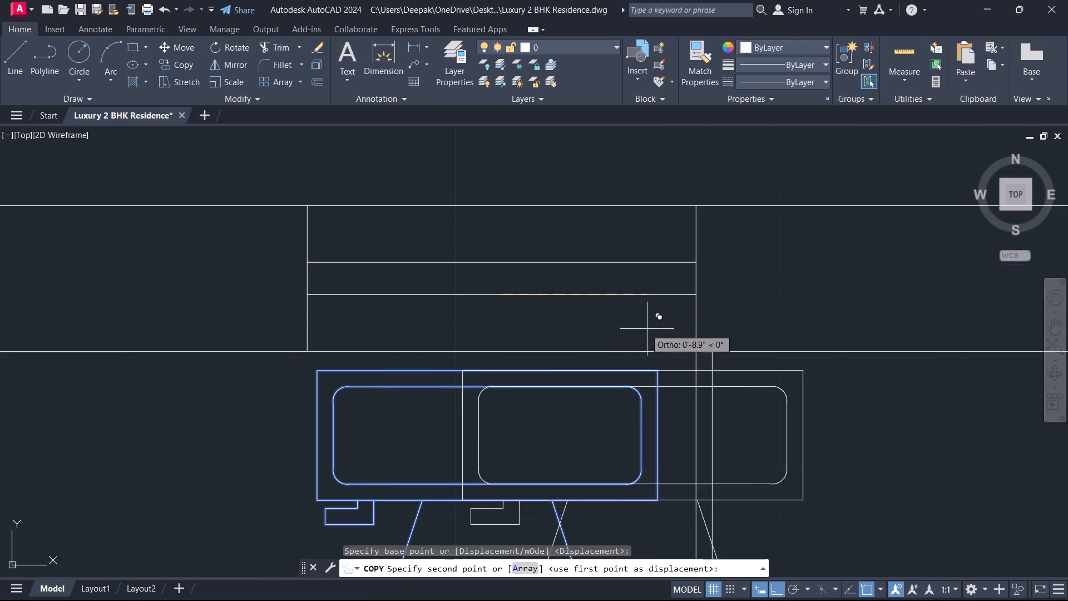
scroll(655, 328, "down", 3)
middle_click_drag(656, 328, 261, 309)
scroll(641, 314, "up", 1)
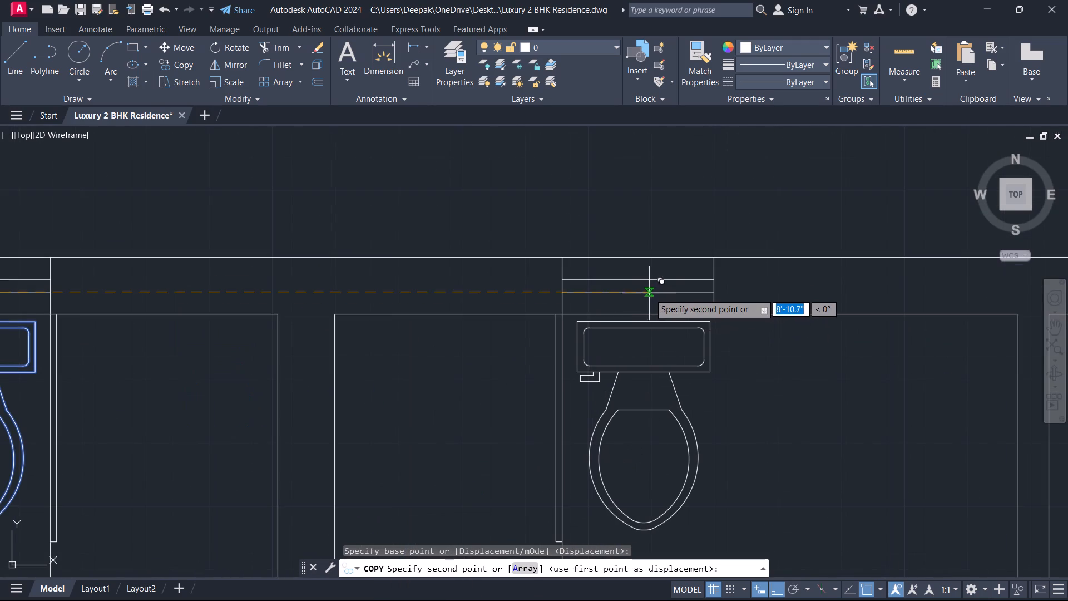
left_click(641, 291)
key("Escape")
Offset the inner top wall lines of the second and third bays 2' down into the rooms.
scroll(620, 326, "down", 1)
middle_click_drag(308, 358, 442, 318)
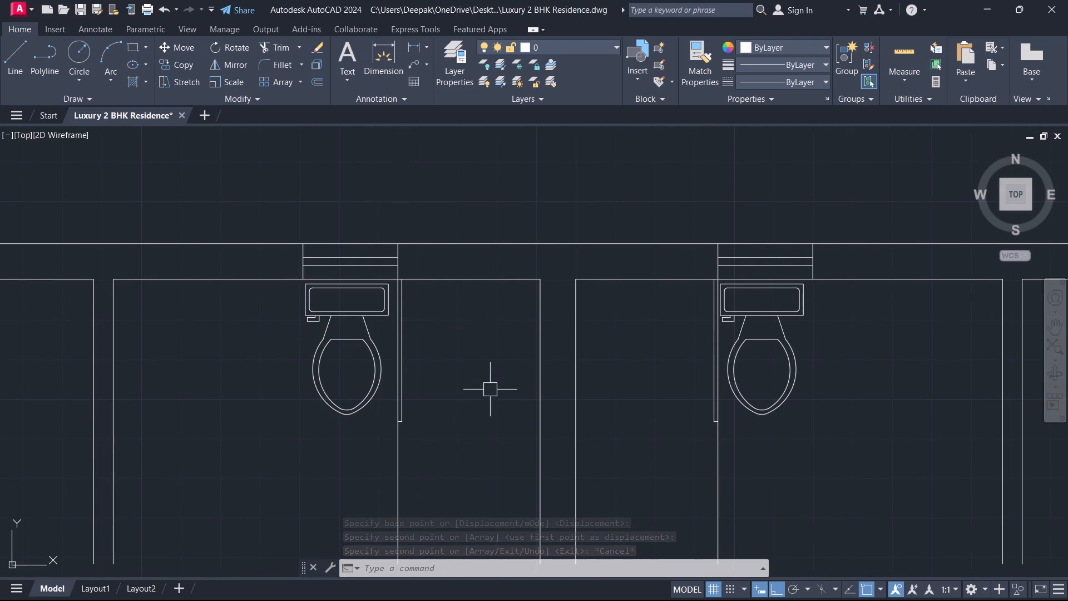
middle_click_drag(443, 413, 555, 425)
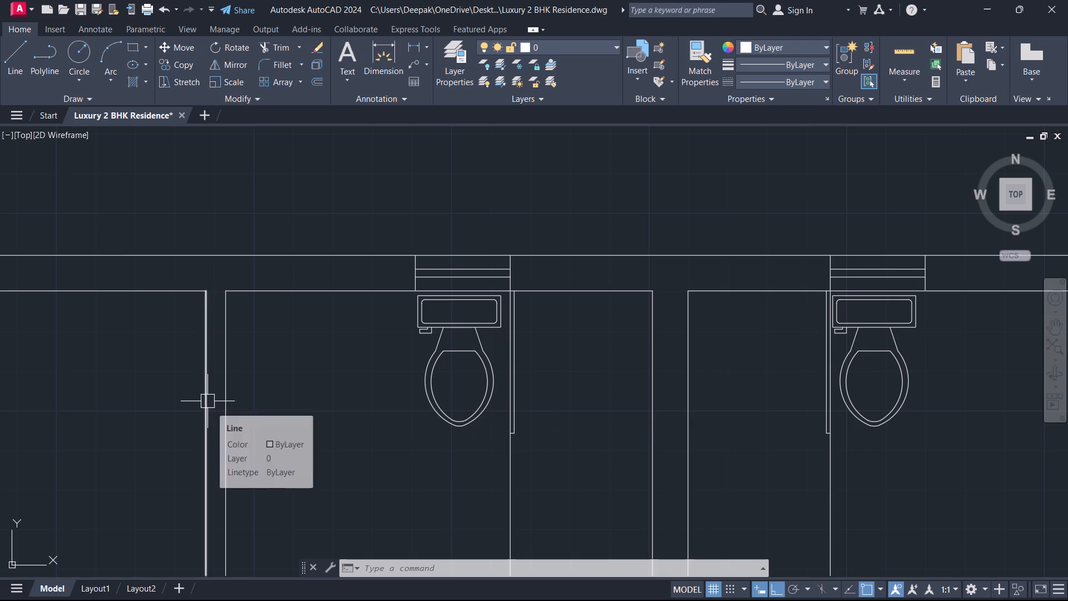
type("o 2'")
key("Return")
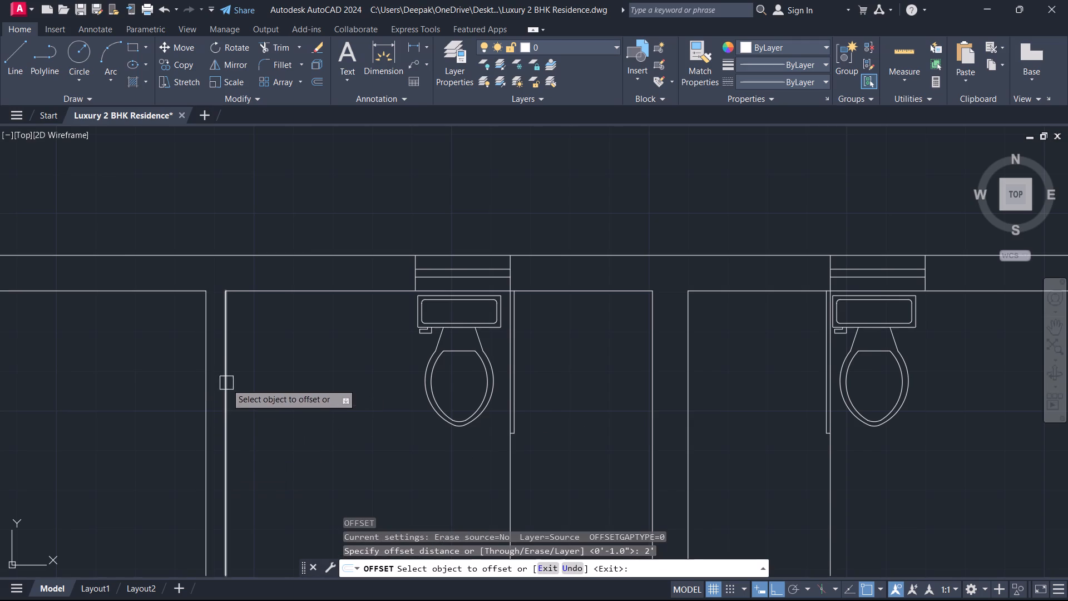
left_click(328, 292)
scroll(332, 407, "down", 2)
middle_click_drag(332, 408, 364, 325)
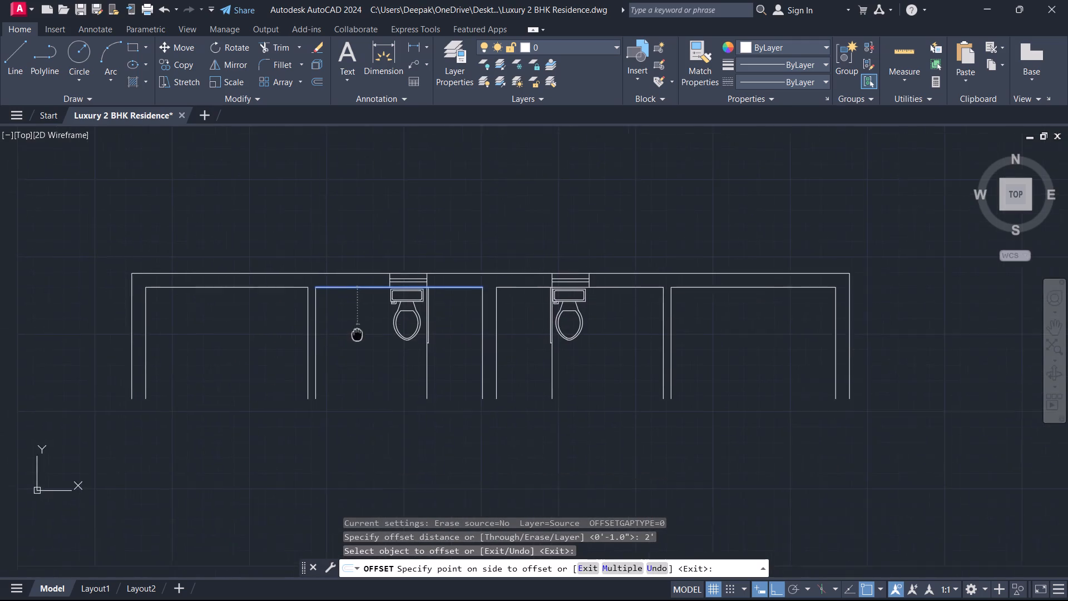
middle_click_drag(364, 325, 364, 324)
left_click(355, 331)
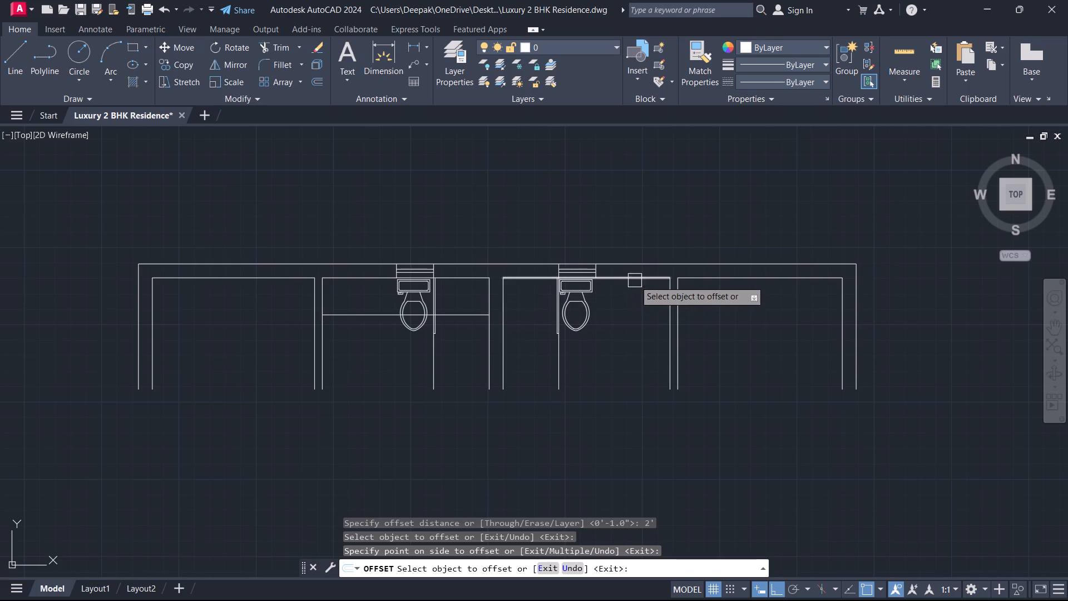
left_click(635, 280)
left_click(630, 326)
key("Escape")
Offset the third bay's right wall line and the second bay's left wall line 3' into their bays.
scroll(630, 326, "up", 2)
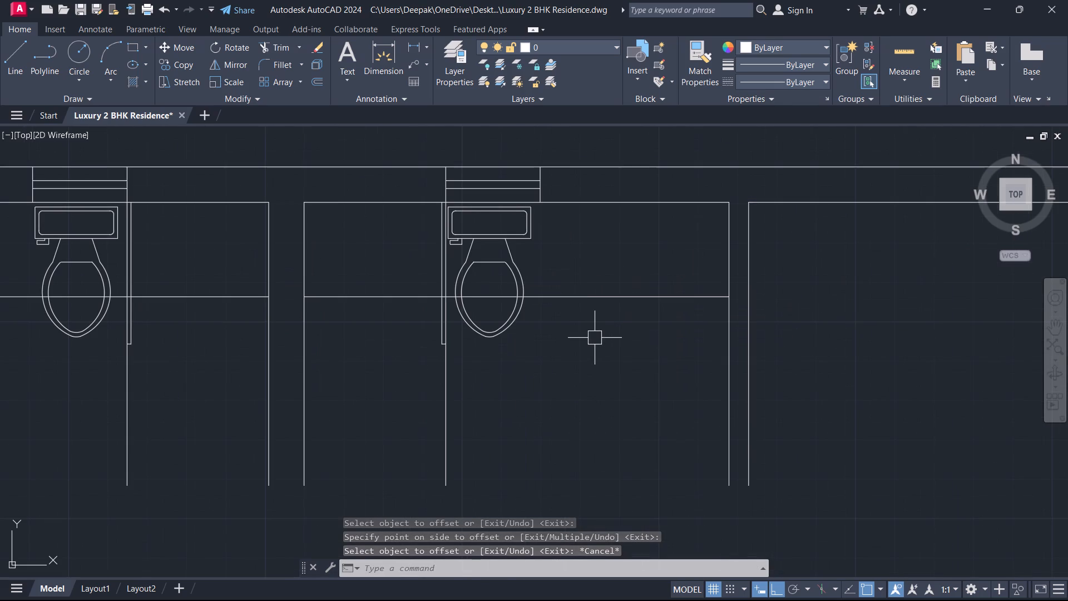
key("o")
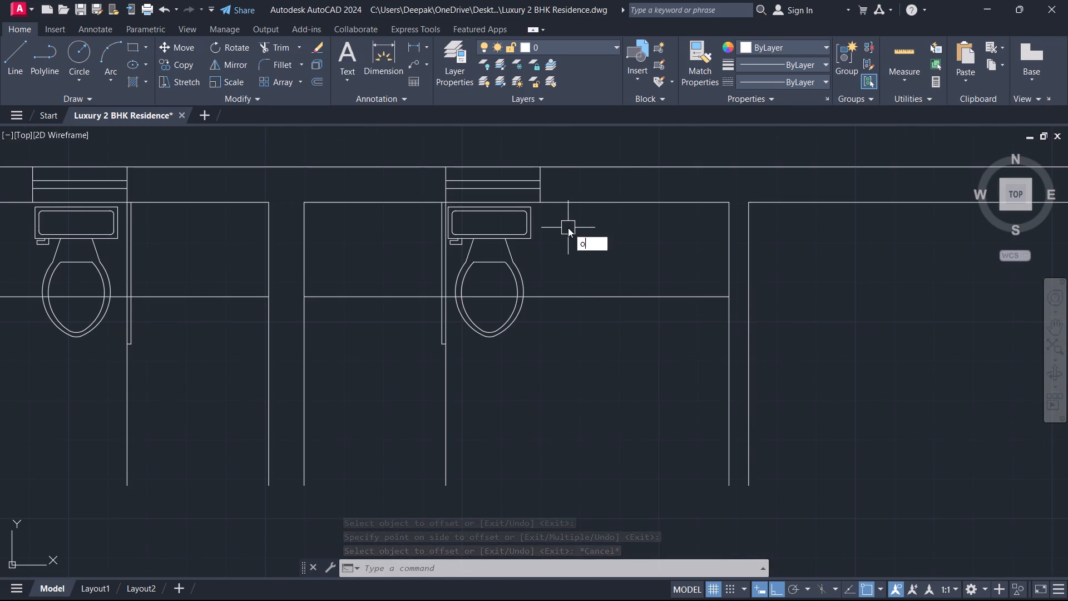
key("space")
type("3'")
key("Return")
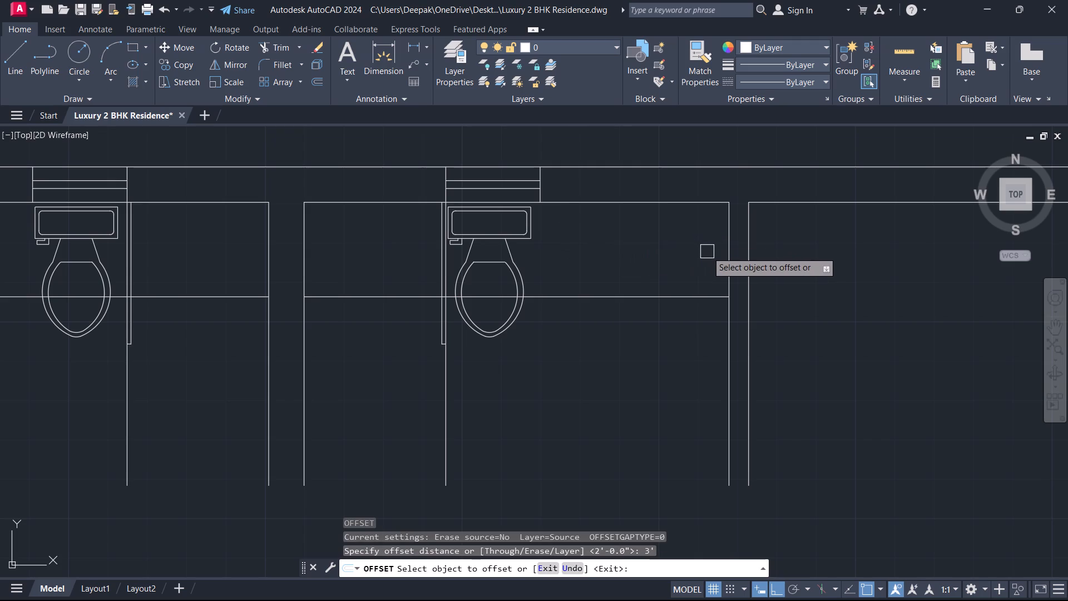
left_click(733, 264)
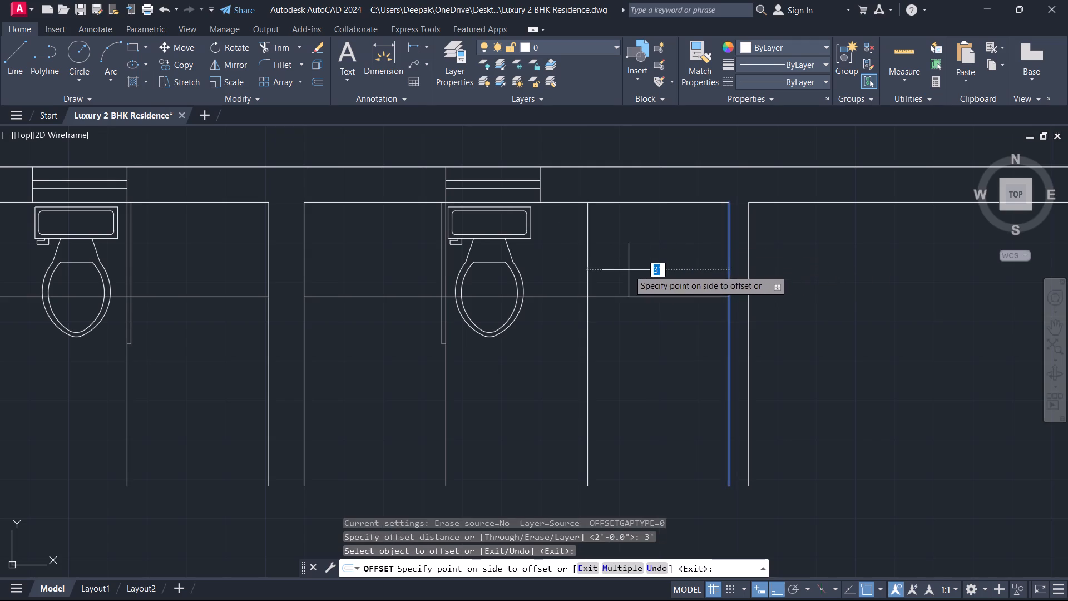
left_click(627, 269)
scroll(449, 300, "down", 2)
middle_click_drag(449, 300, 693, 252)
scroll(670, 255, "up", 3)
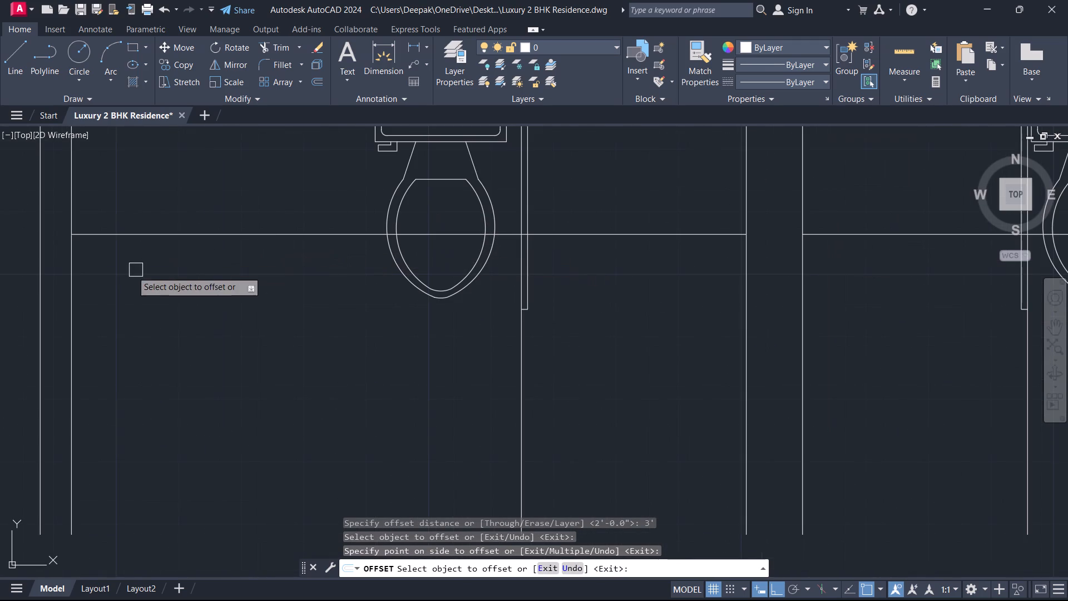
left_click(71, 276)
left_click(154, 281)
key("Escape")
Trim the offset lines beside the toilets and below the crossings, leaving a 3' by 2' counter in each bay's outer top corner.
scroll(385, 278, "down", 3)
middle_click_drag(385, 278, 434, 426)
scroll(385, 278, "up", 1)
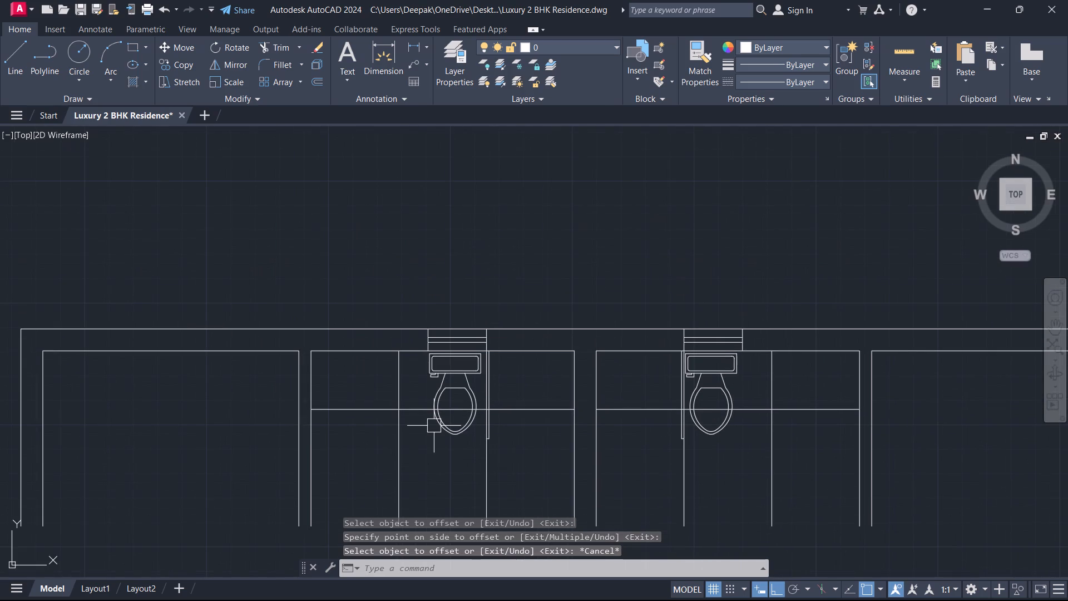
type("tr")
key("space")
left_click(423, 405)
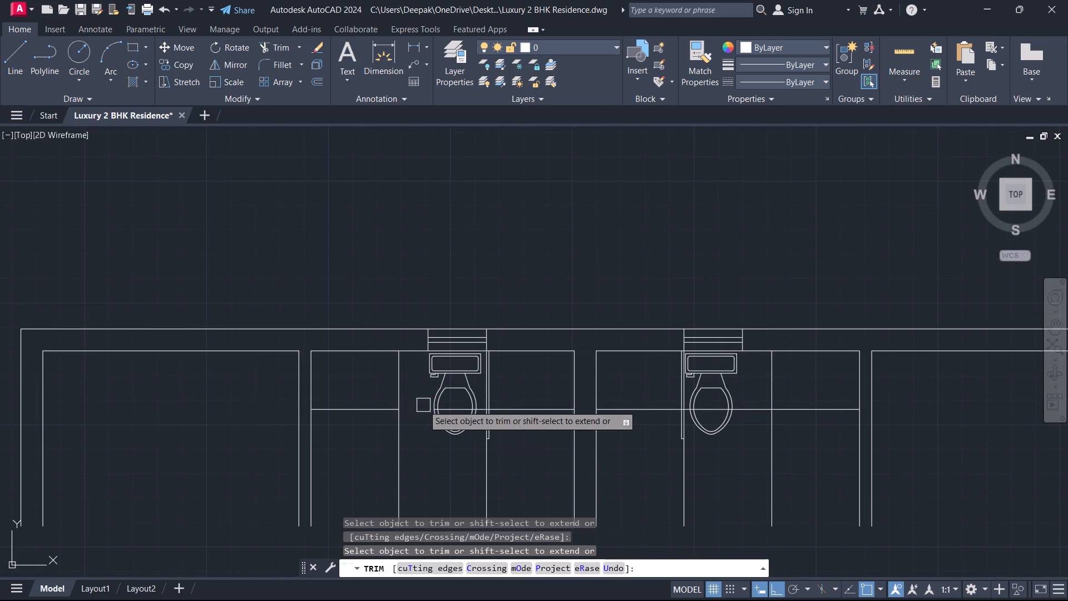
left_click(415, 435)
left_click(383, 465)
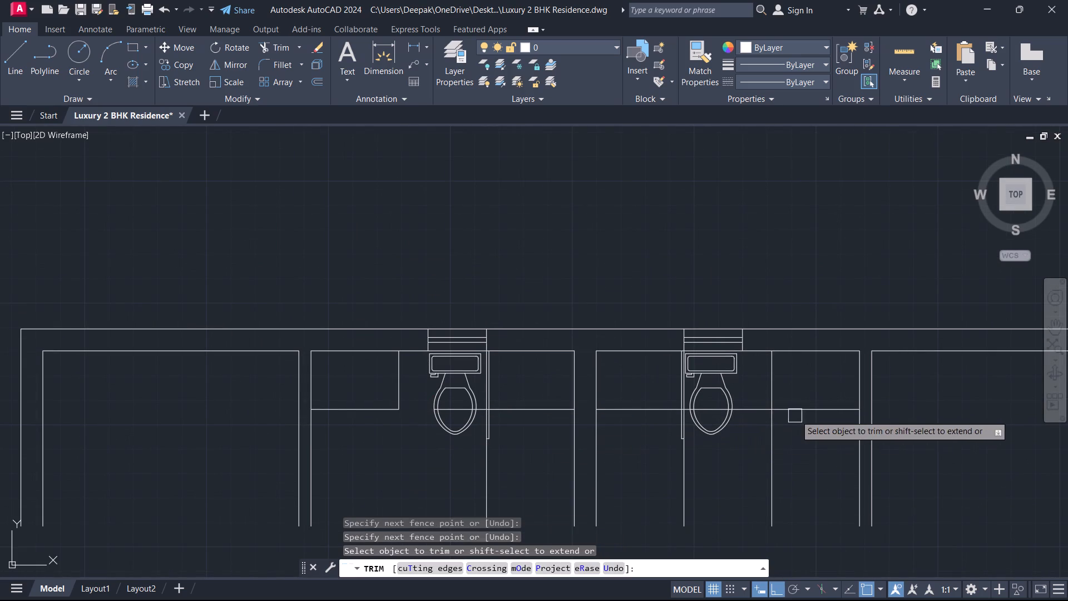
left_click(777, 436)
left_click(755, 407)
key("Escape")
Erase the two leftover horizontal line pieces crossing the toilets in the second and third bays.
scroll(652, 420, "up", 1)
left_click(639, 398)
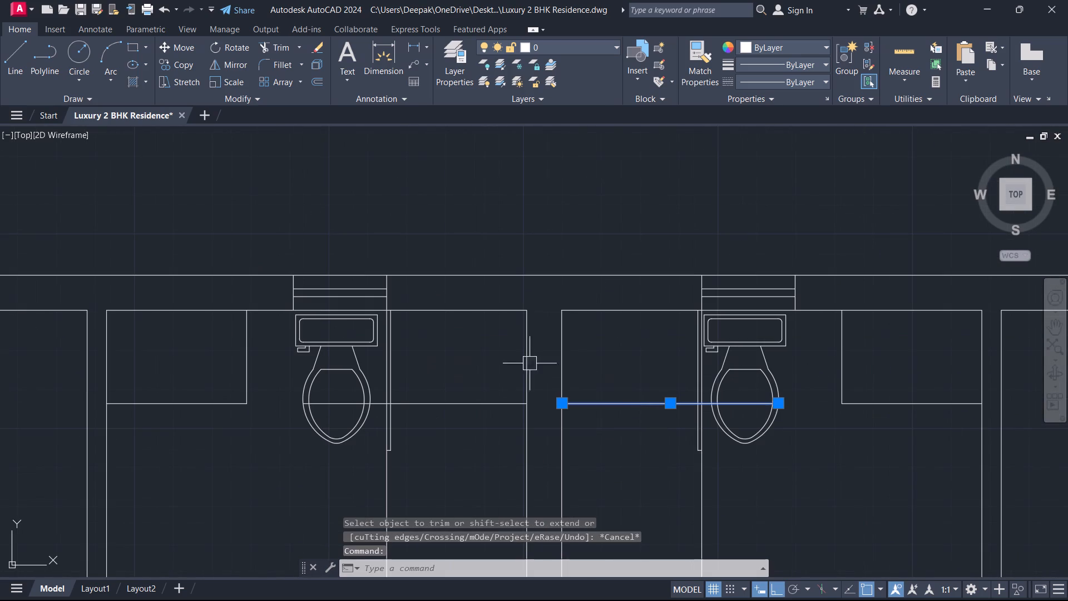
left_click(489, 388)
left_click(462, 447)
right_click(487, 372)
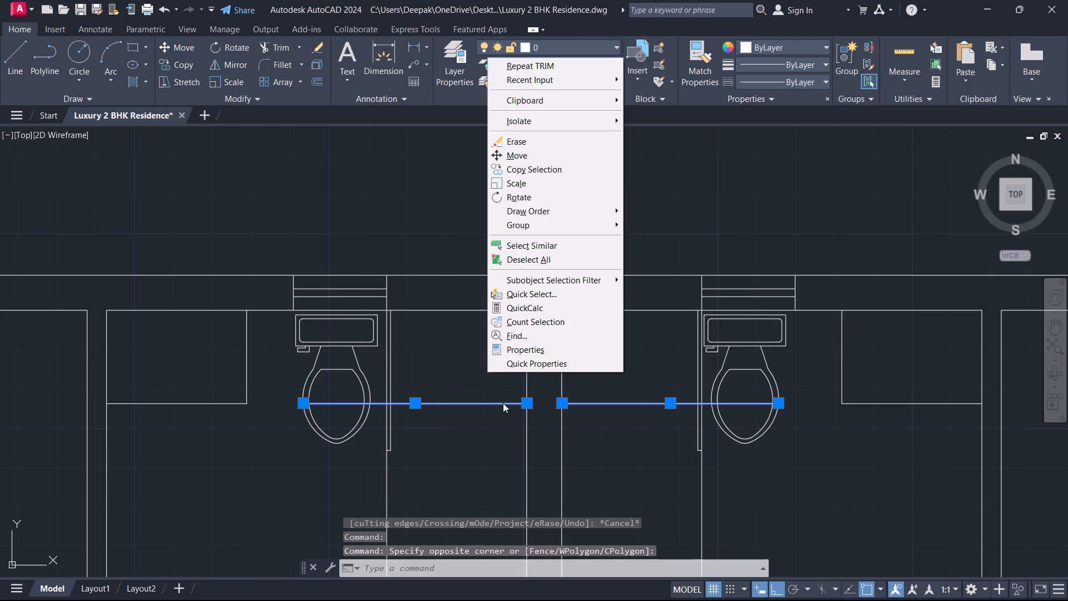
left_click(585, 144)
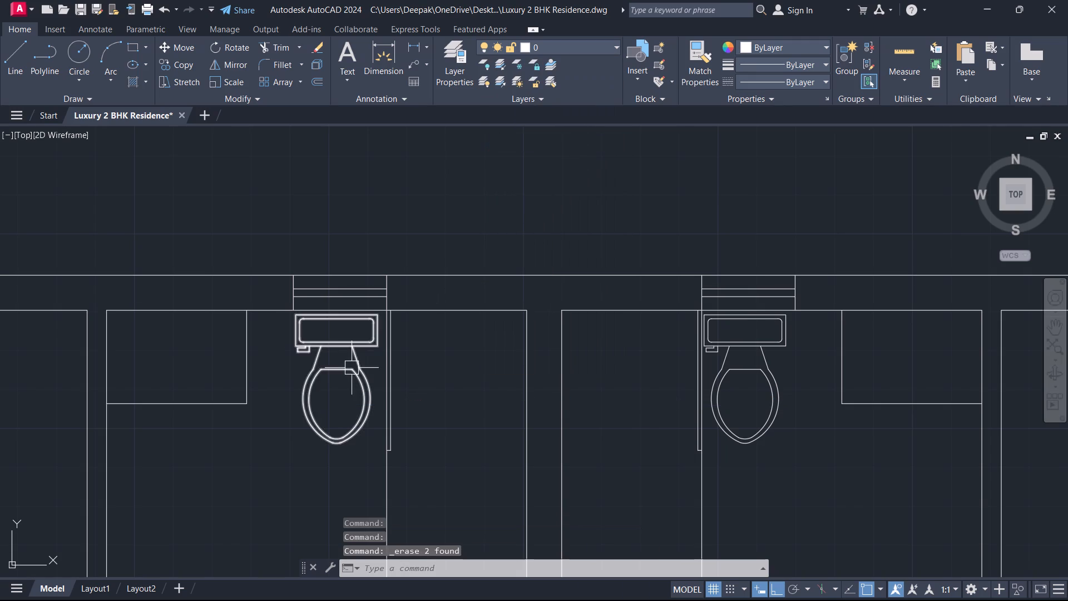
Open the recent drawing 04-01-cad-blocks-net-kitchen-sink.
scroll(352, 368, "down", 1)
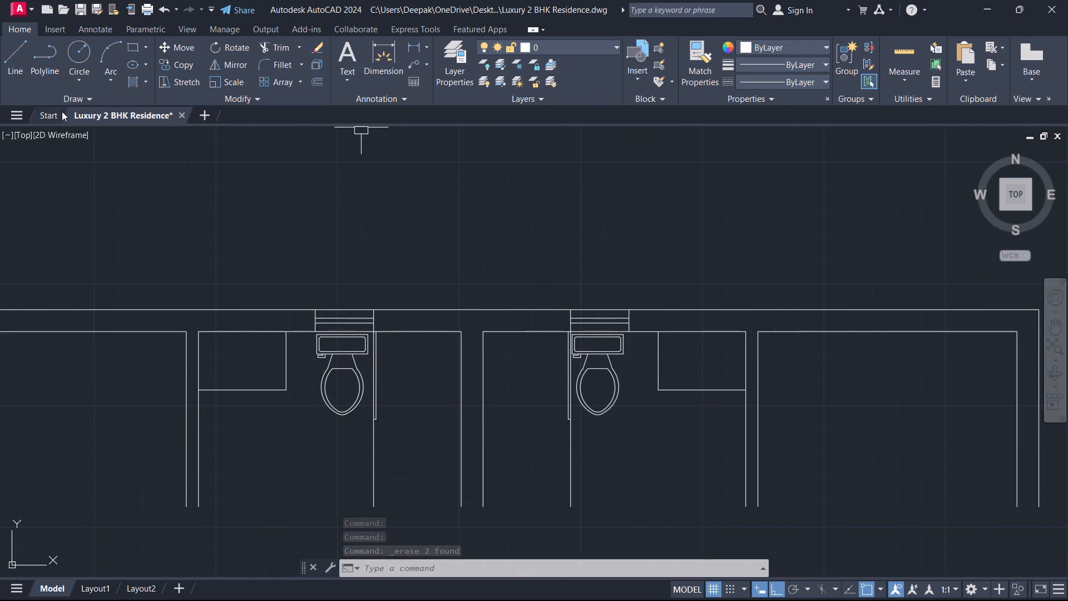
left_click(41, 113)
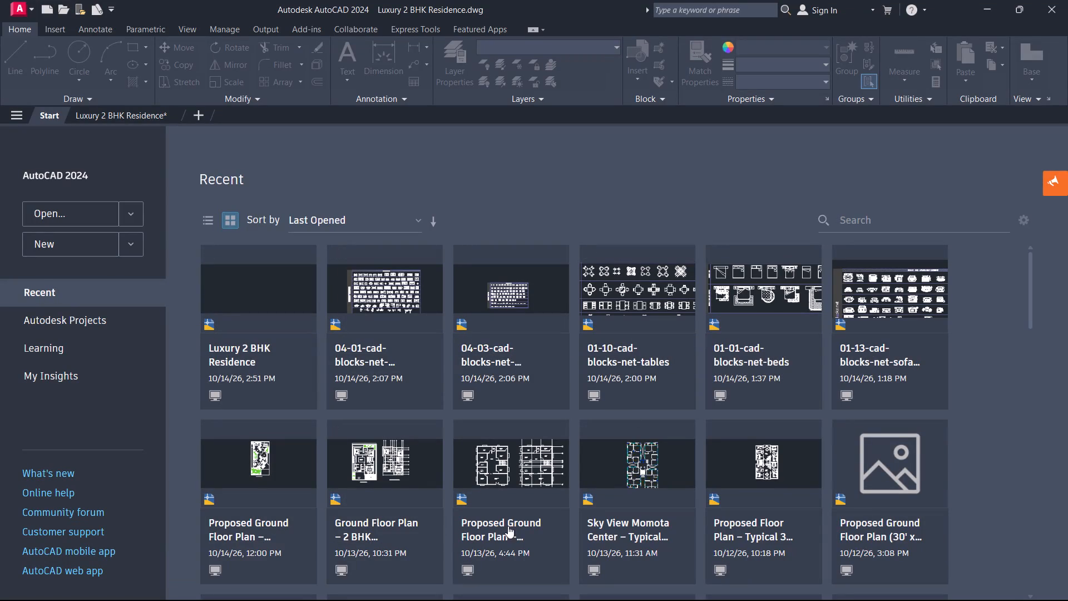
left_click(411, 345)
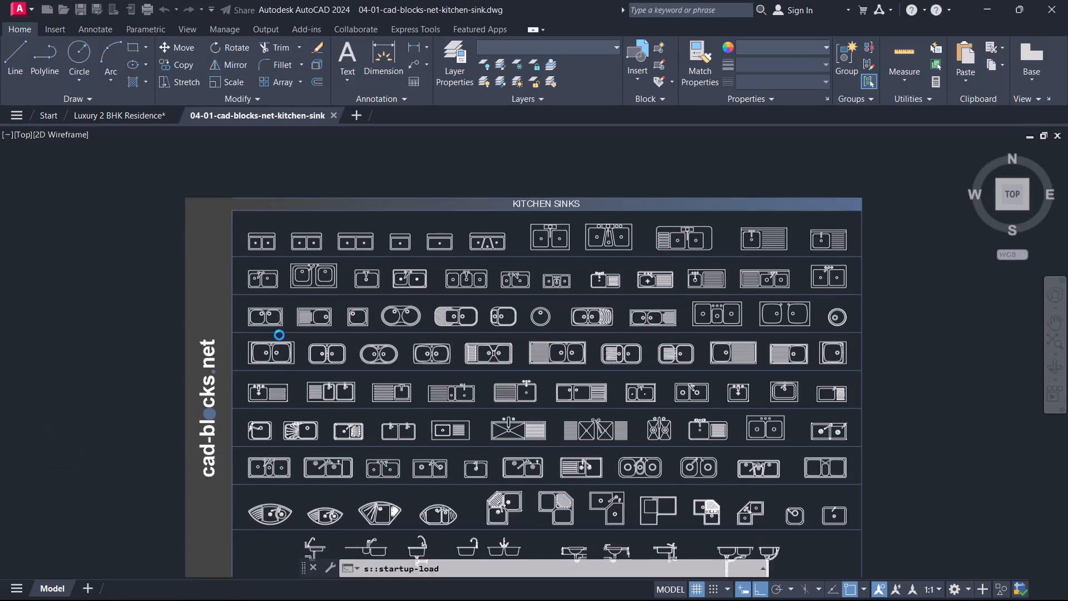
Copy the small single-bowl sink block from the kitchen sink drawing and paste it above the Luxury 2 BHK Residence plan.
scroll(413, 269, "up", 1)
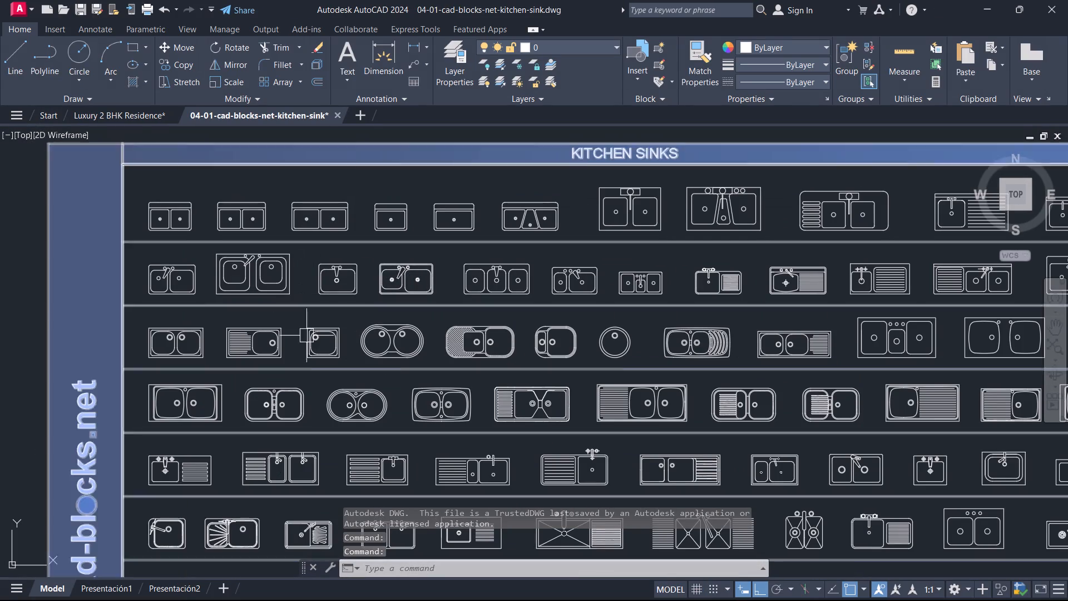
middle_click_drag(347, 428, 343, 267)
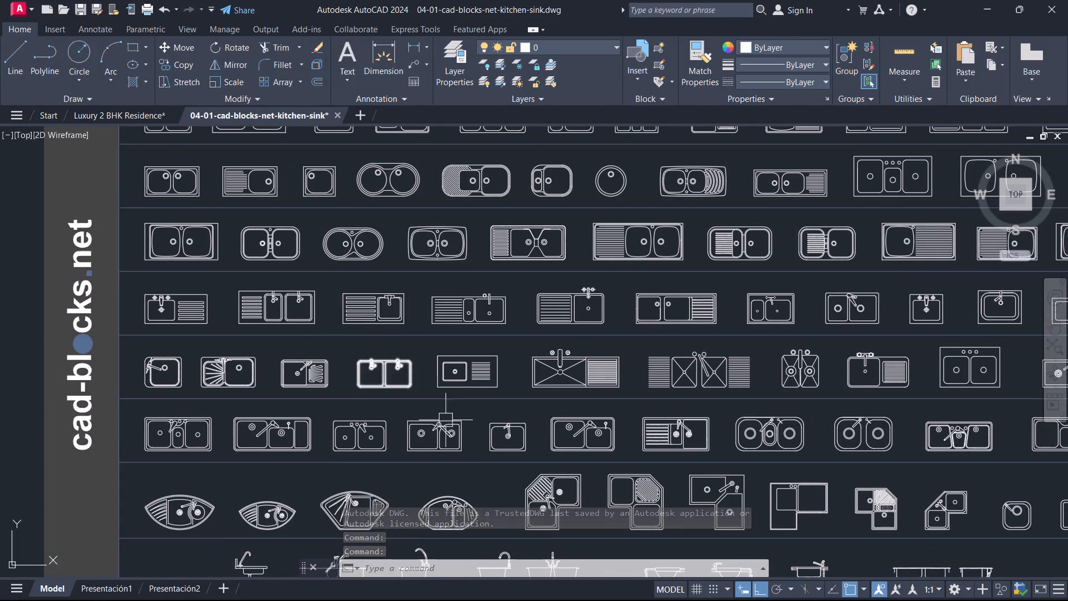
scroll(488, 446, "up", 1)
left_click(489, 447)
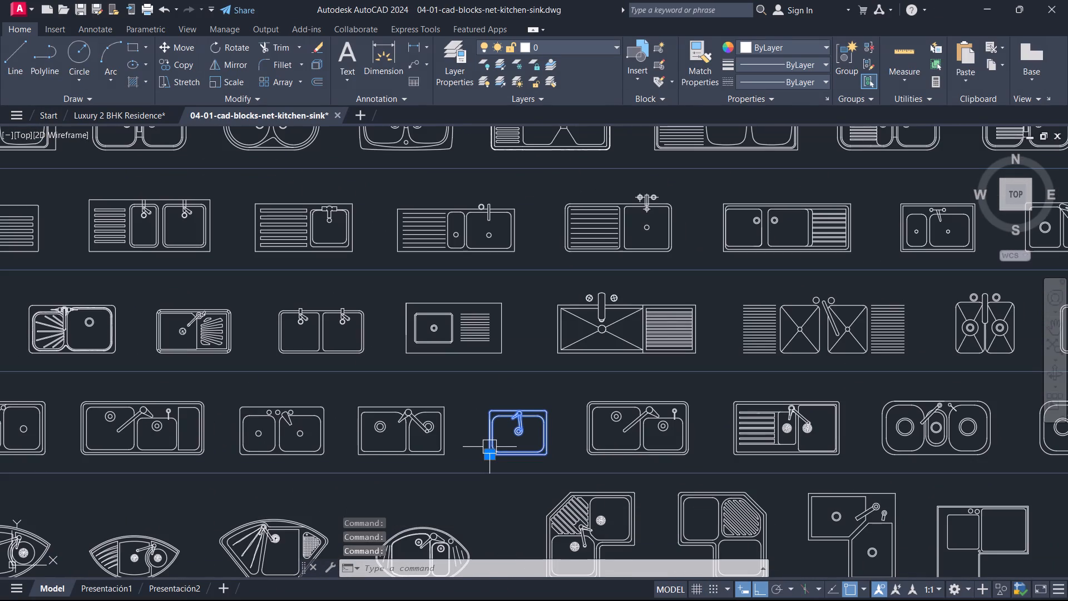
key("ctrl+c")
left_click(94, 111)
key("ctrl+v")
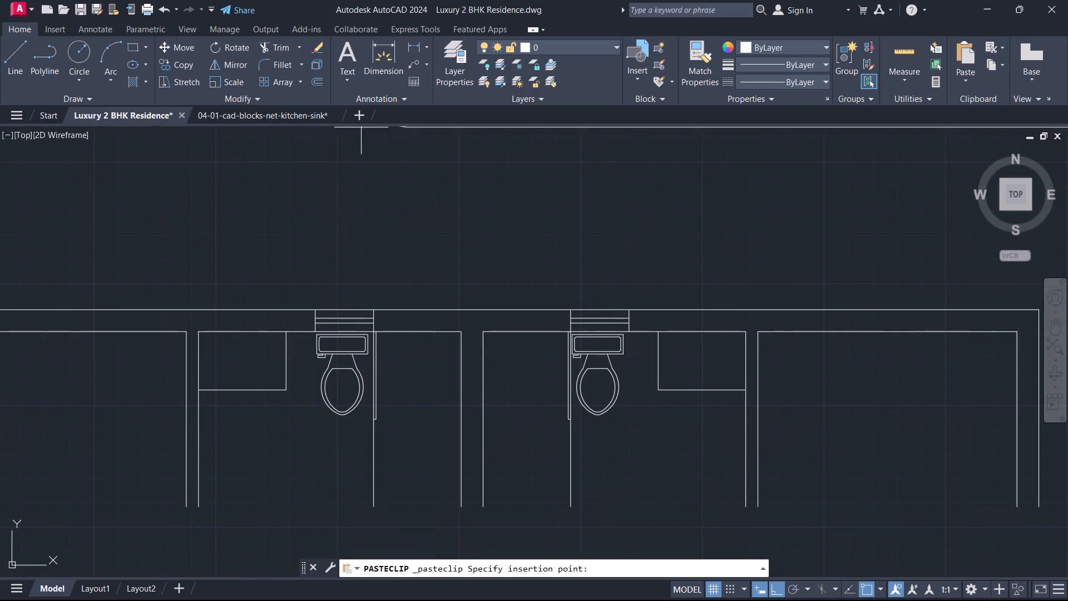
scroll(304, 294, "down", 4)
left_click(352, 261)
Scale the oversized pasted sink down by eye from its lower-left corner.
scroll(364, 257, "up", 1)
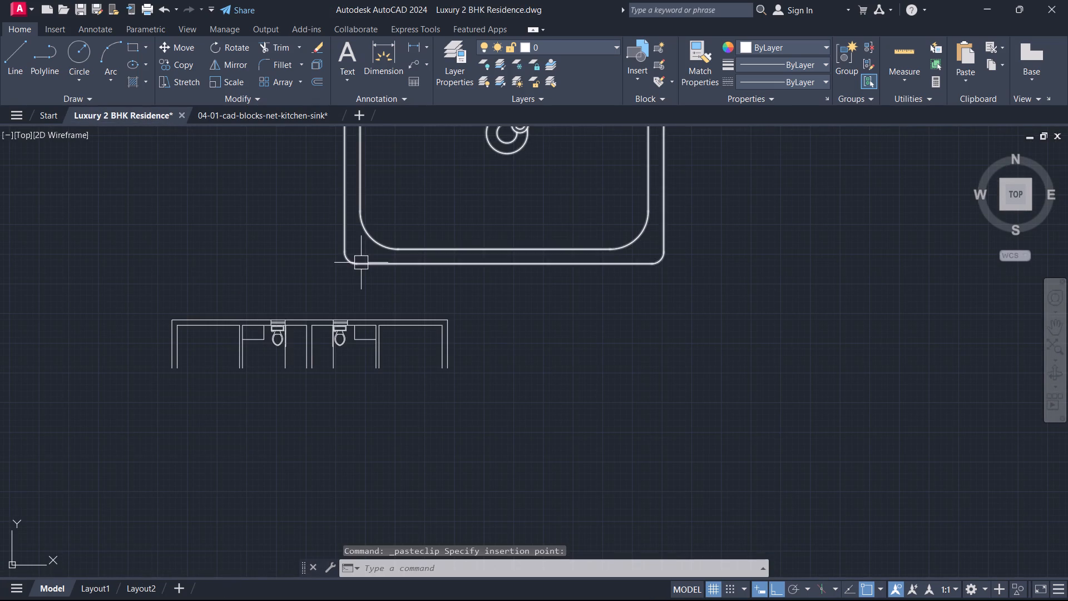
left_click(361, 264)
type("sc")
key("space")
scroll(361, 264, "up", 3)
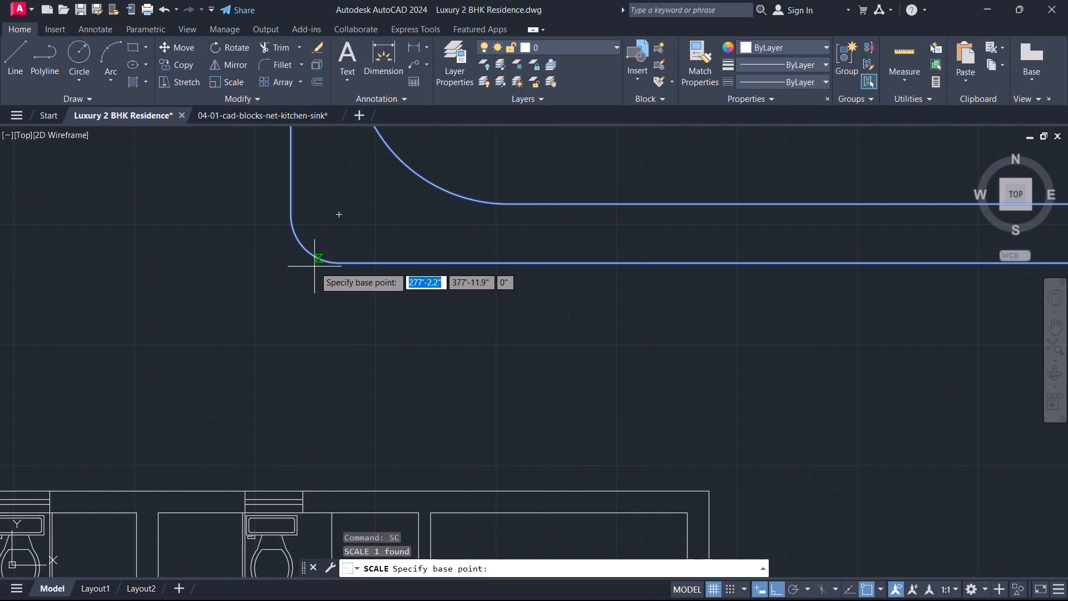
left_click(325, 262)
scroll(325, 262, "up", 2)
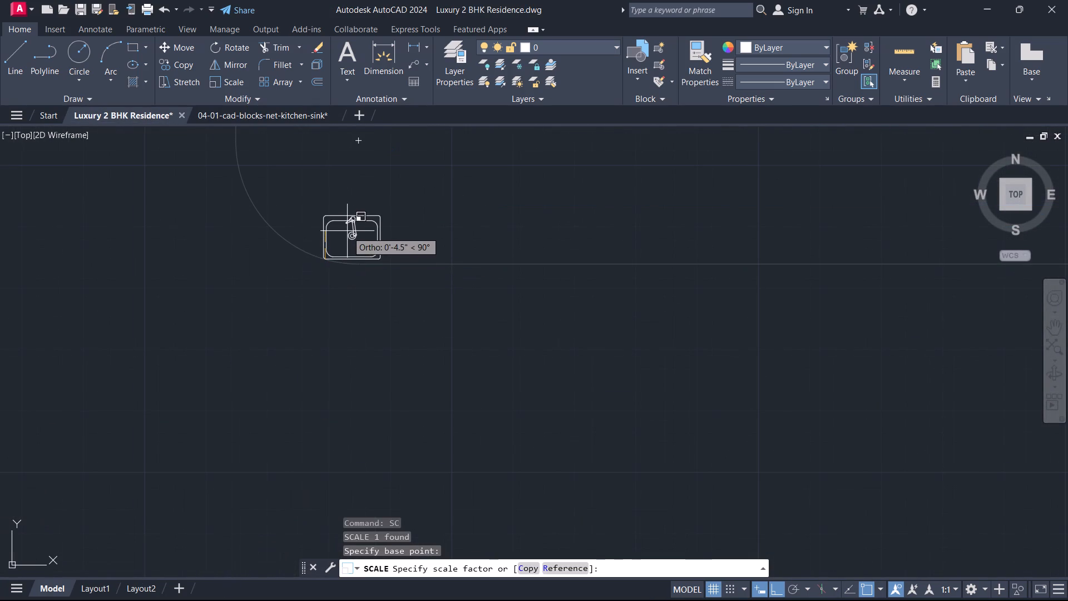
left_click(347, 231)
Scale the sink up by eye from its lower edge to about the width of a toilet tank.
scroll(347, 242, "down", 4)
scroll(344, 260, "up", 1)
middle_click_drag(345, 261, 380, 285)
left_click_drag(393, 279, 385, 258)
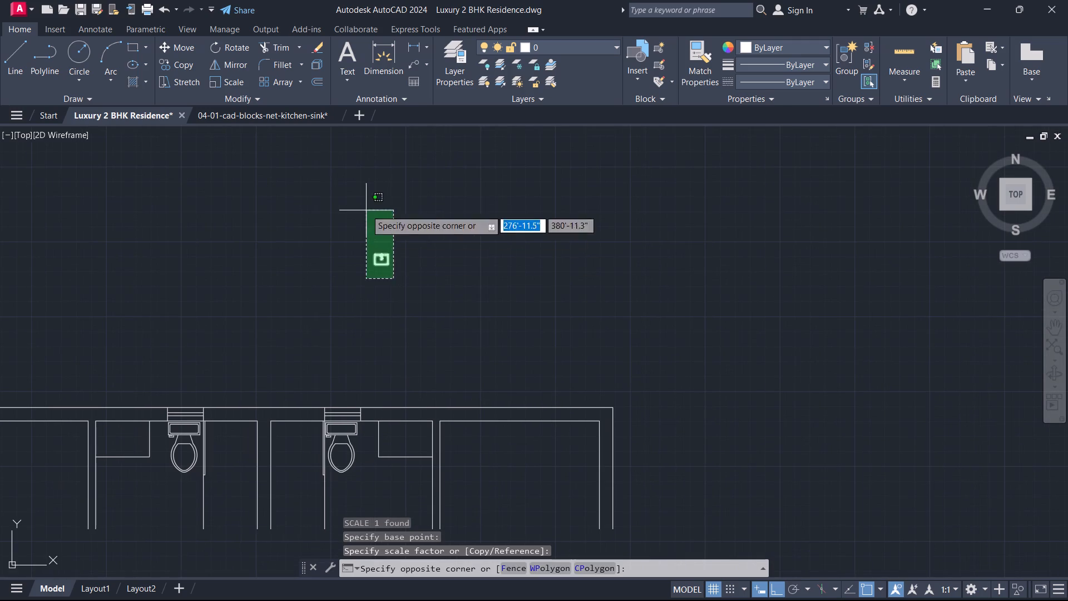
left_click(365, 210)
scroll(373, 212, "up", 1)
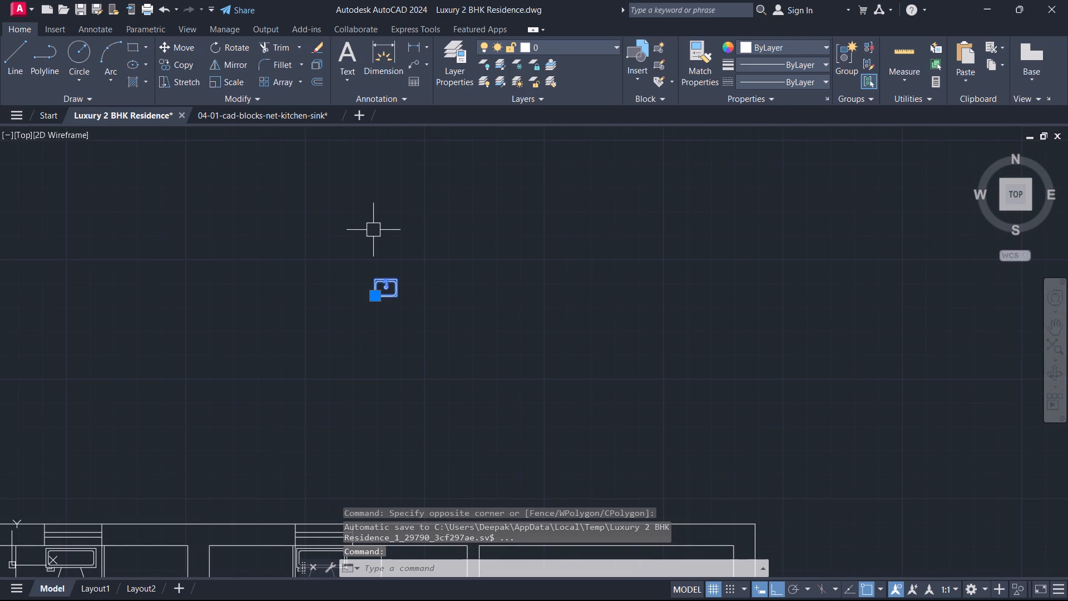
type("sc")
key("space")
scroll(390, 274, "up", 2)
left_click(378, 306)
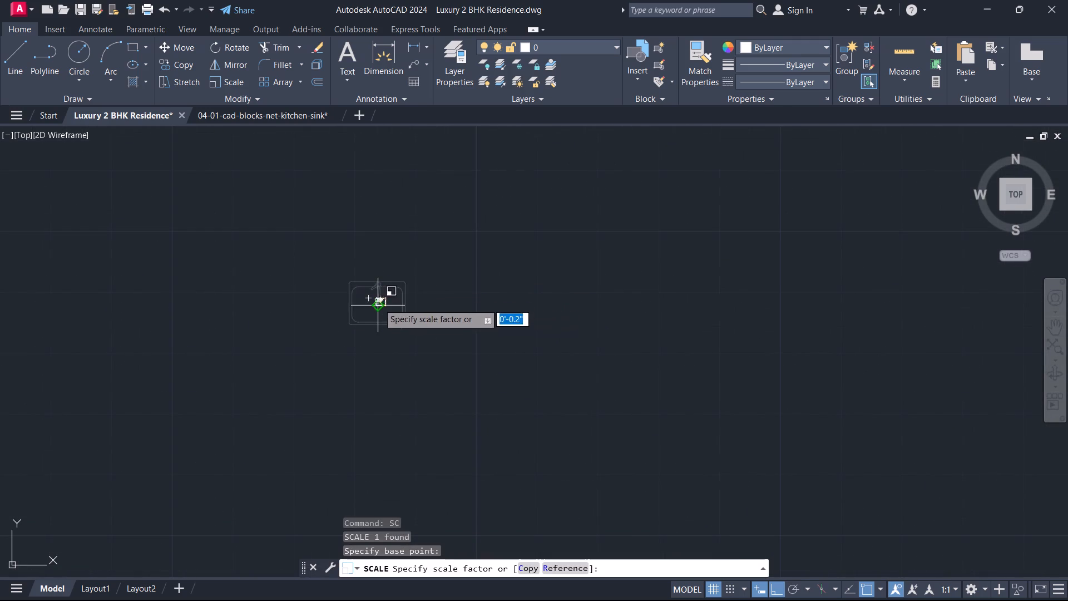
left_click(412, 240)
Turn ortho and object snap off and copy the scaled sink by its drain onto the third bay's corner counter.
scroll(393, 283, "down", 3)
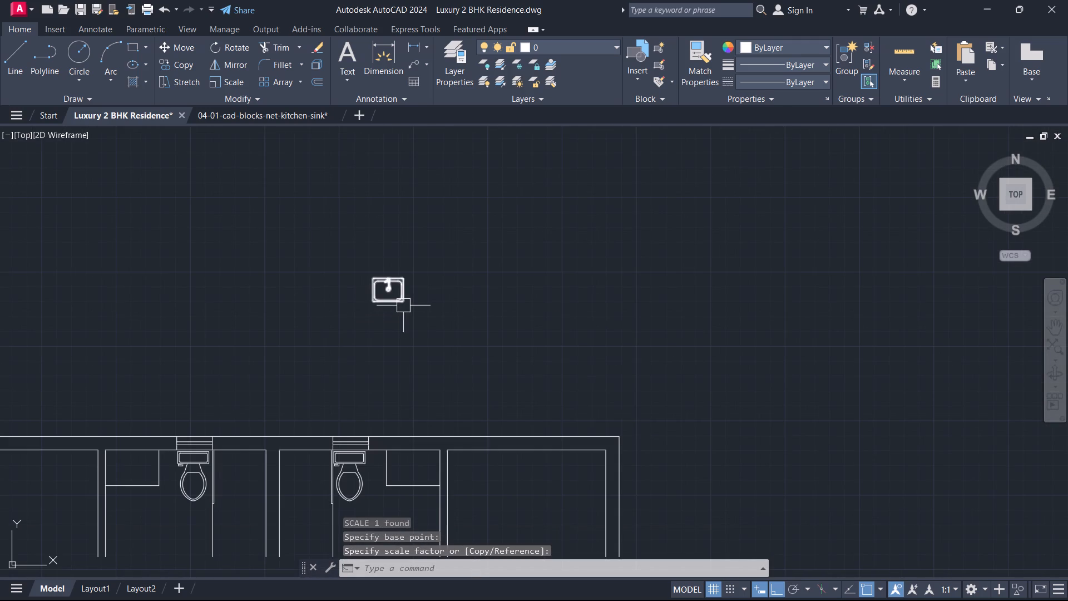
left_click(403, 300)
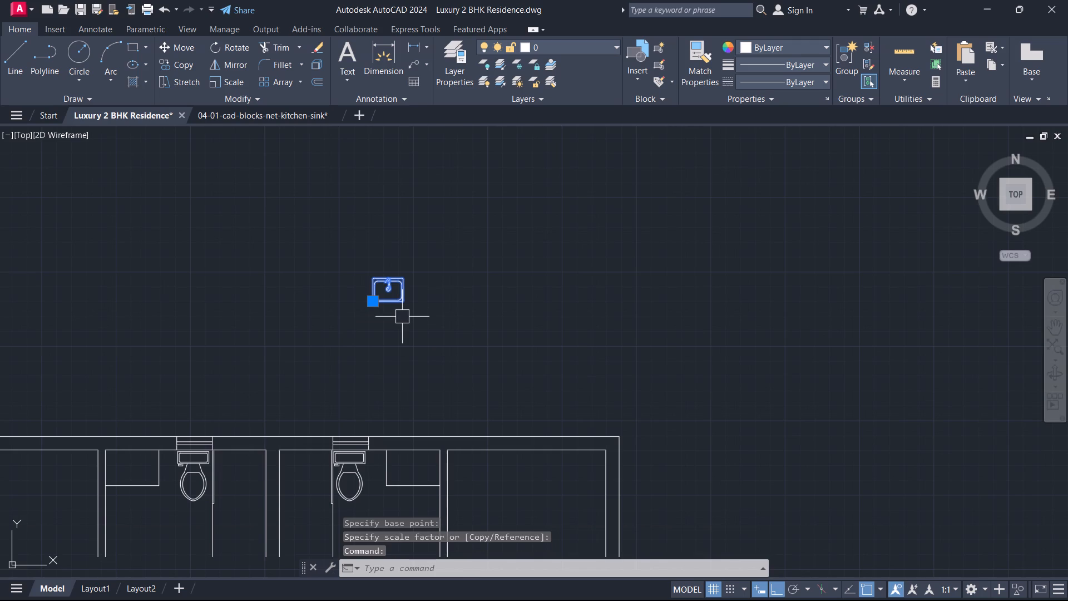
key("F8")
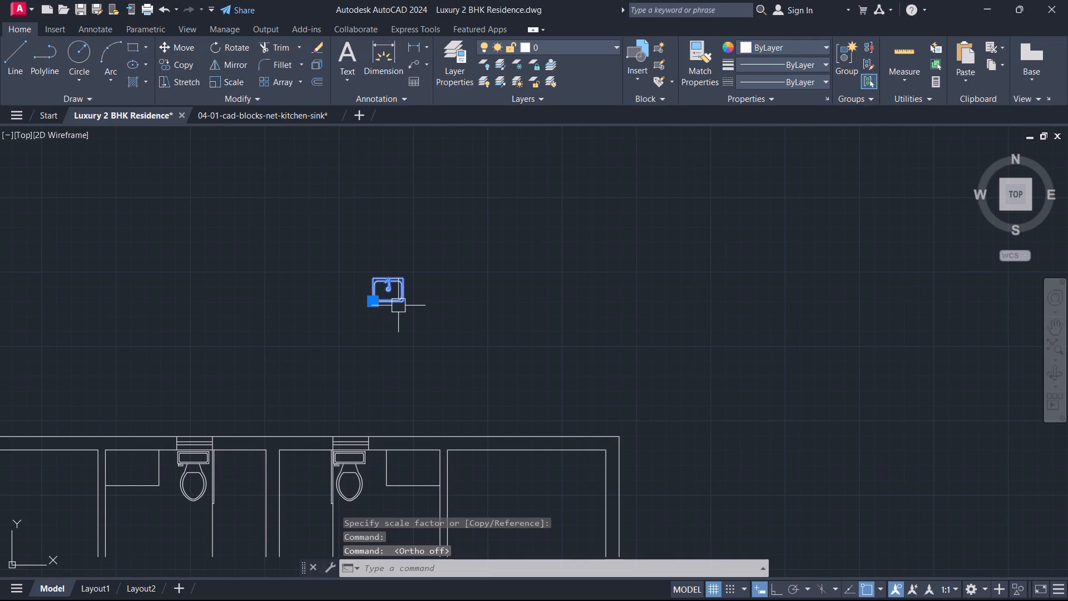
key("F3")
scroll(398, 304, "up", 2)
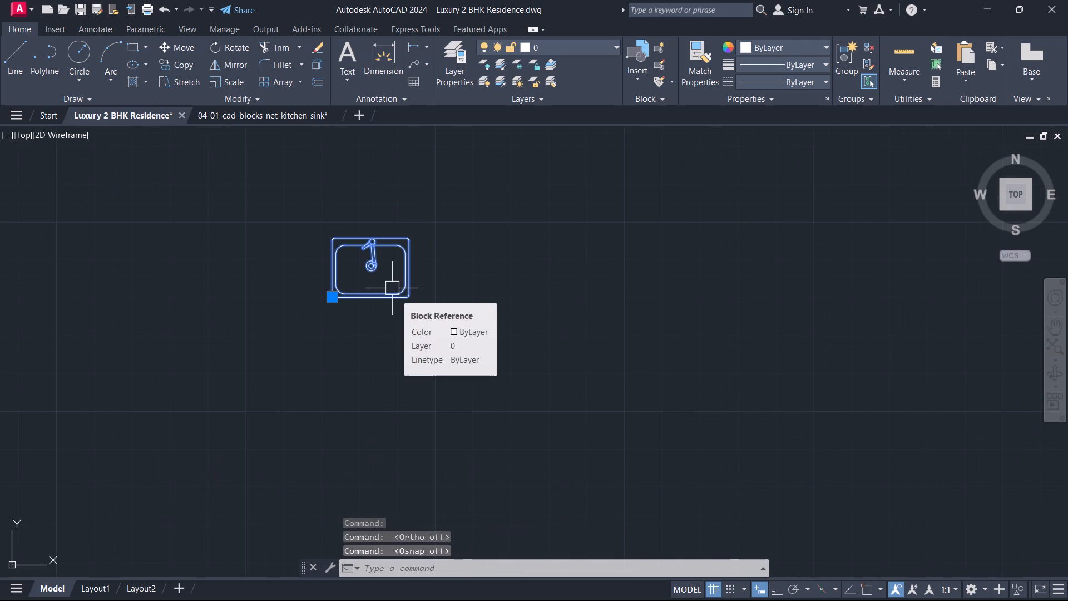
key("c")
key("o")
key("space")
scroll(387, 270, "up", 3)
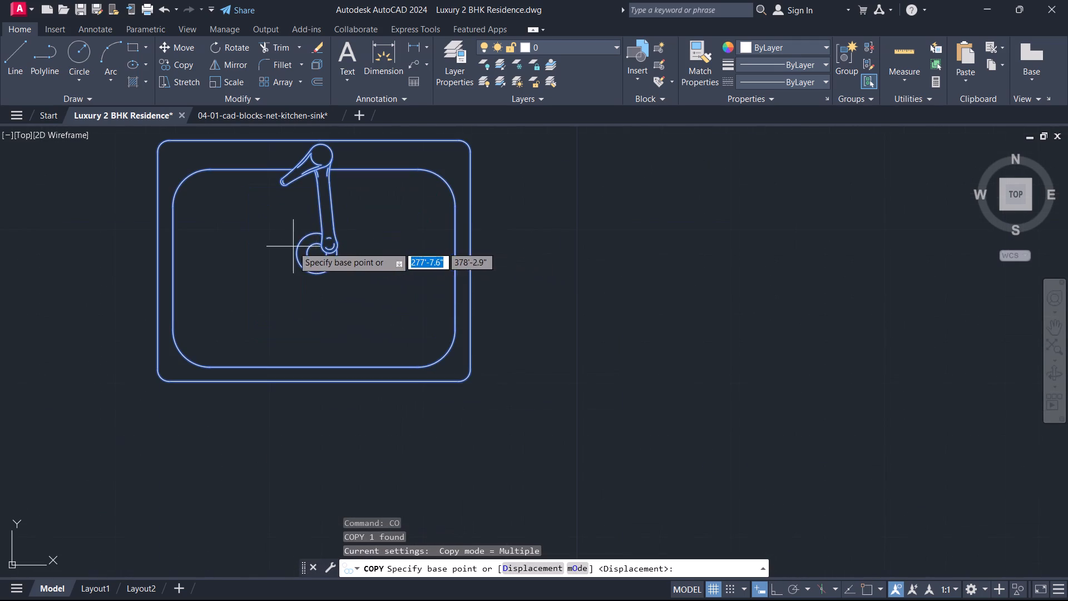
left_click(318, 252)
scroll(380, 437, "down", 5)
middle_click_drag(428, 486, 495, 149)
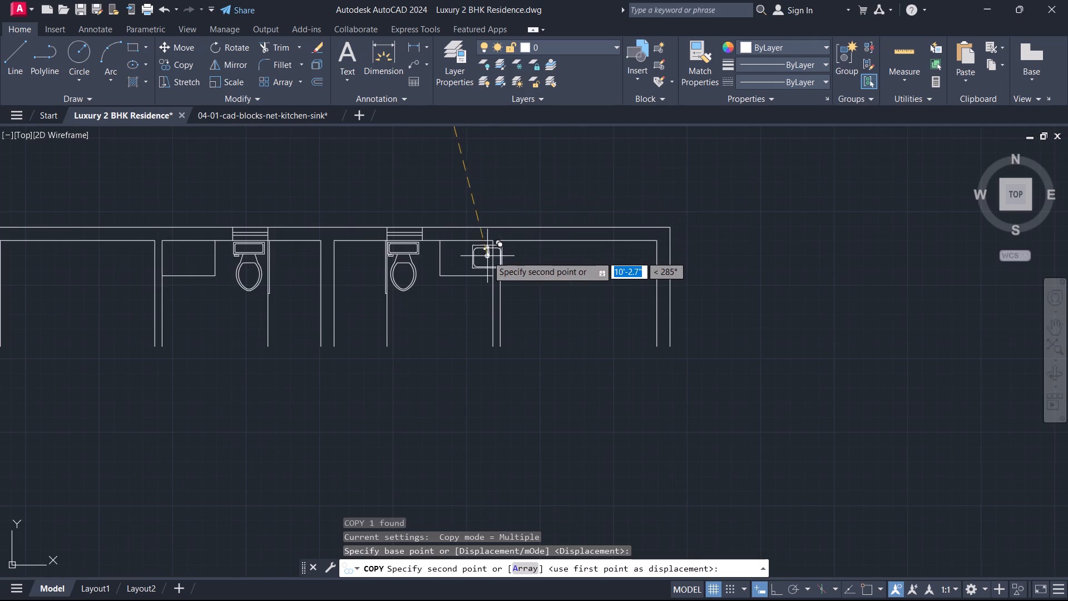
scroll(487, 256, "up", 1)
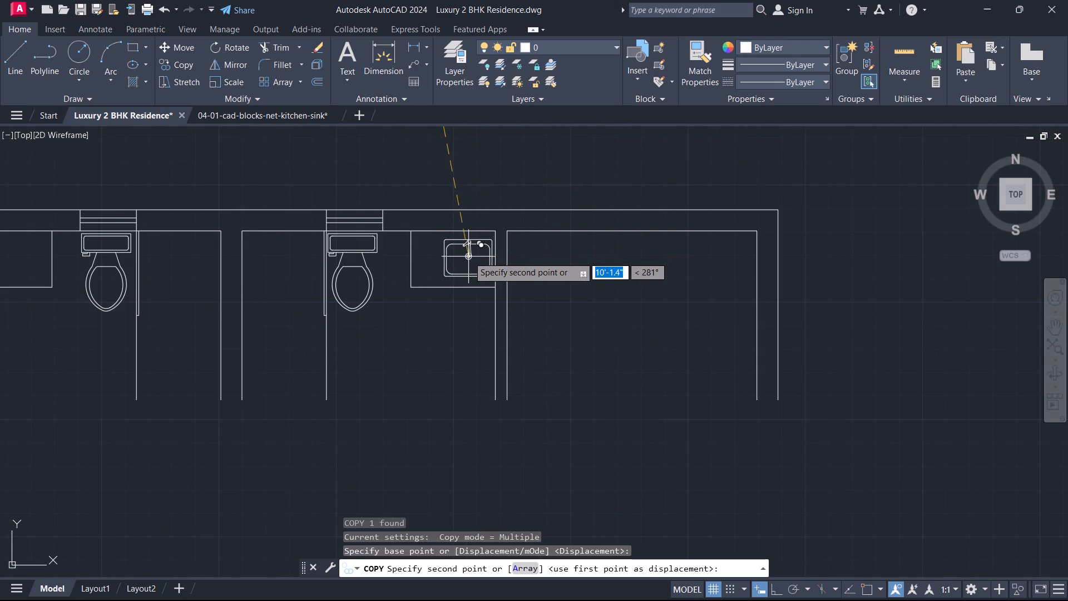
scroll(468, 257, "up", 3)
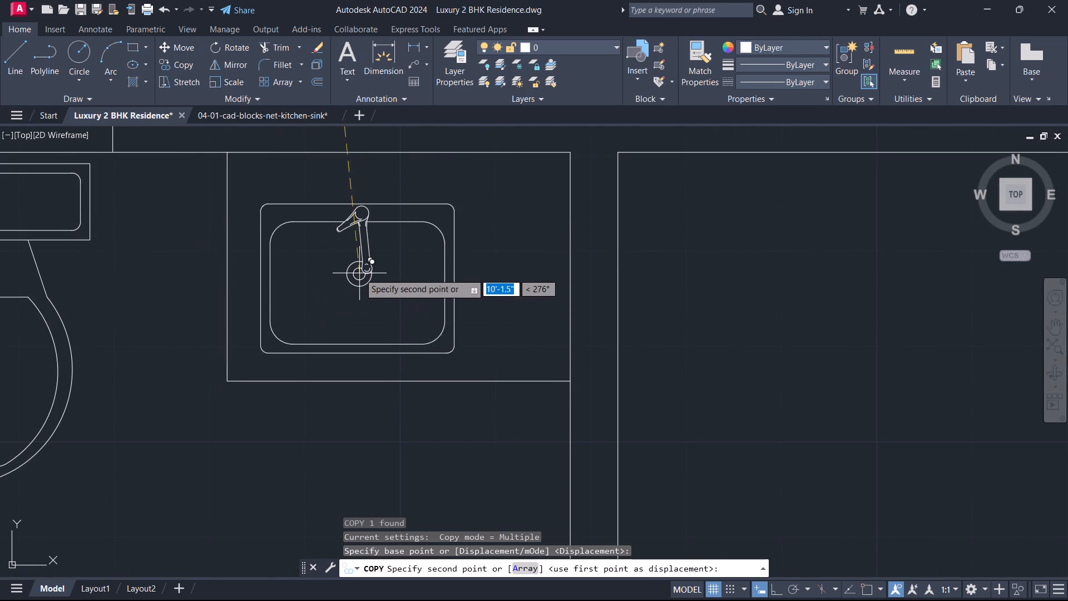
left_click(398, 257)
scroll(336, 291, "down", 2)
middle_click_drag(334, 291, 360, 295)
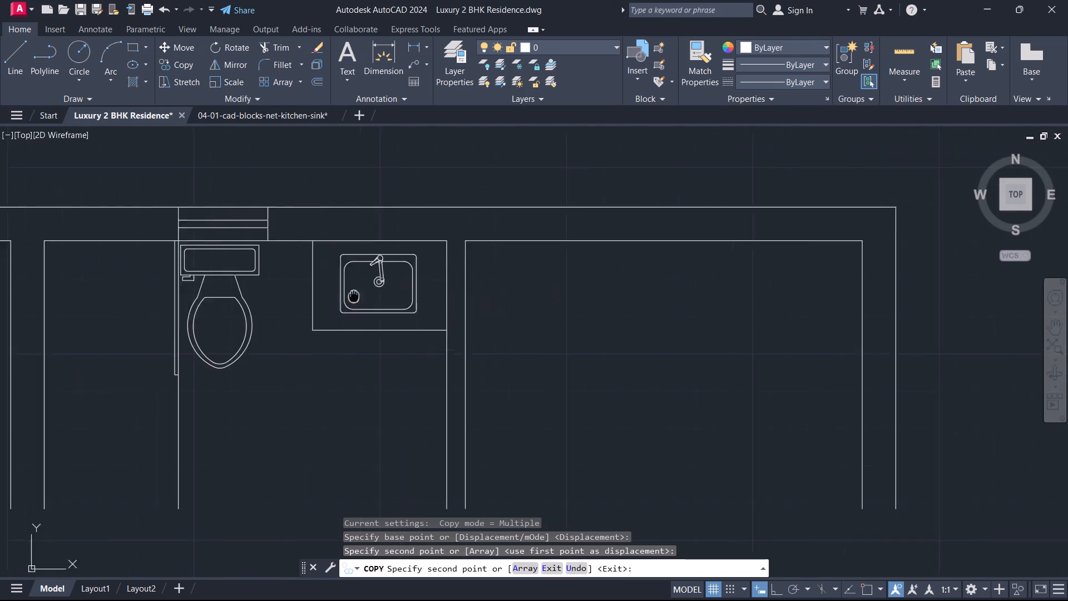
middle_click_drag(360, 295, 408, 300)
key("Escape")
Copy the third bay's sink onto the second bay's corner counter, placing it centrally by eye.
scroll(442, 289, "up", 2)
left_click(415, 286)
key("c")
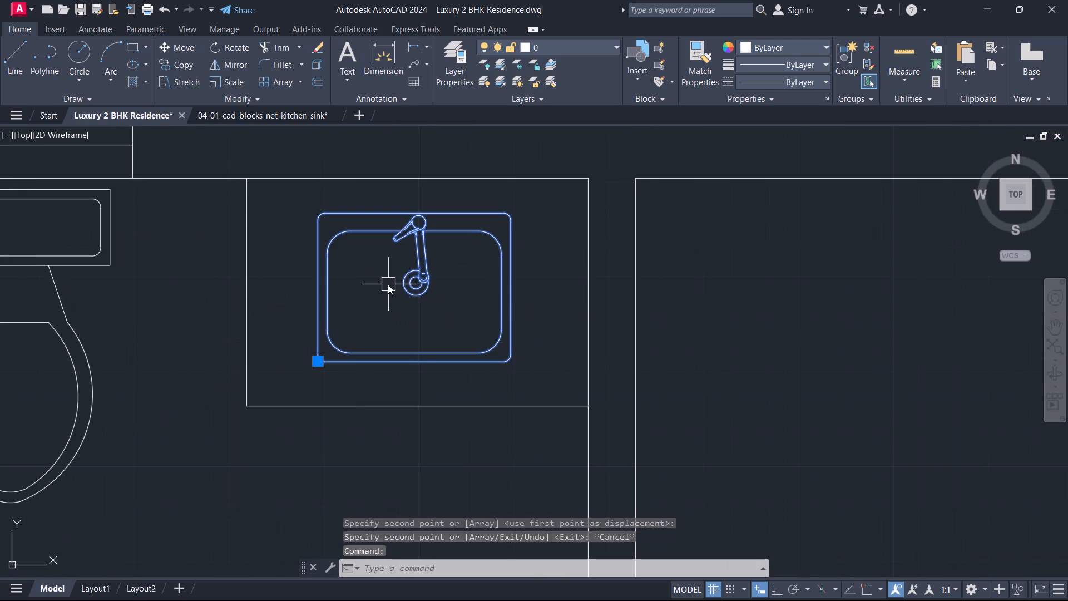
key("o")
key("space")
left_click(587, 178)
scroll(288, 277, "down", 3)
middle_click_drag(288, 277, 671, 267)
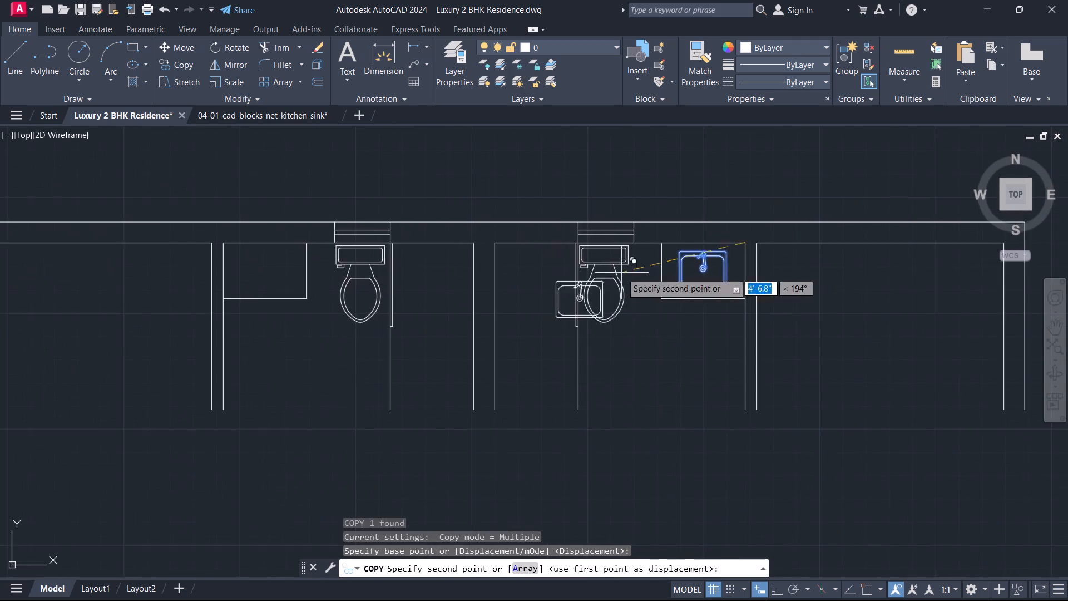
scroll(570, 268, "up", 1)
middle_click_drag(267, 266, 747, 241)
scroll(359, 242, "up", 1)
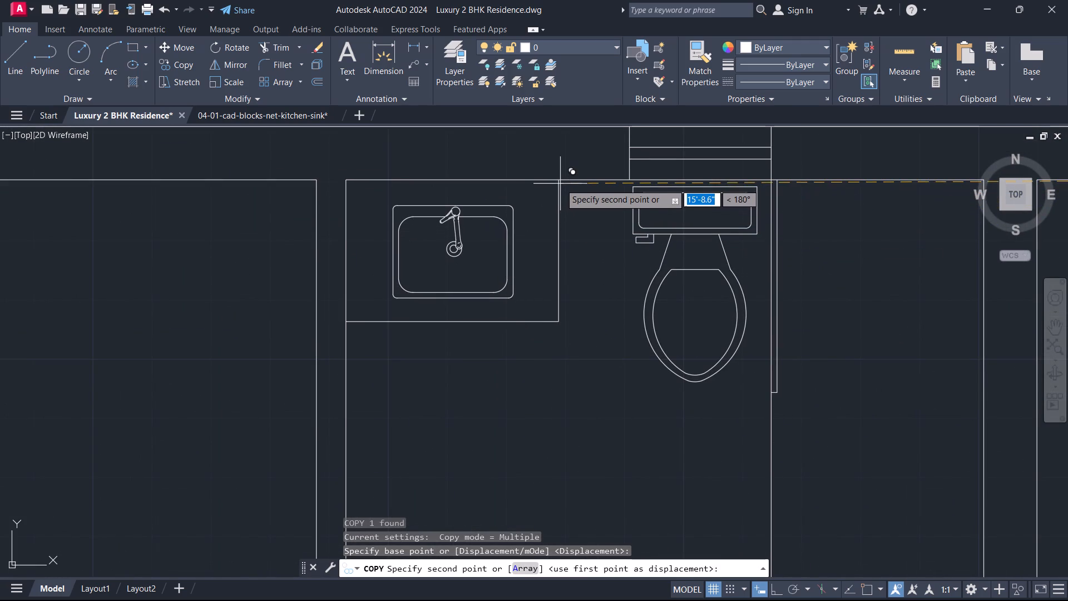
left_click(558, 180)
key("Escape")
Add multiline text reading Shower with 36"x72" on a second line in the shower space beside the second bay's toilet.
scroll(543, 218, "down", 2)
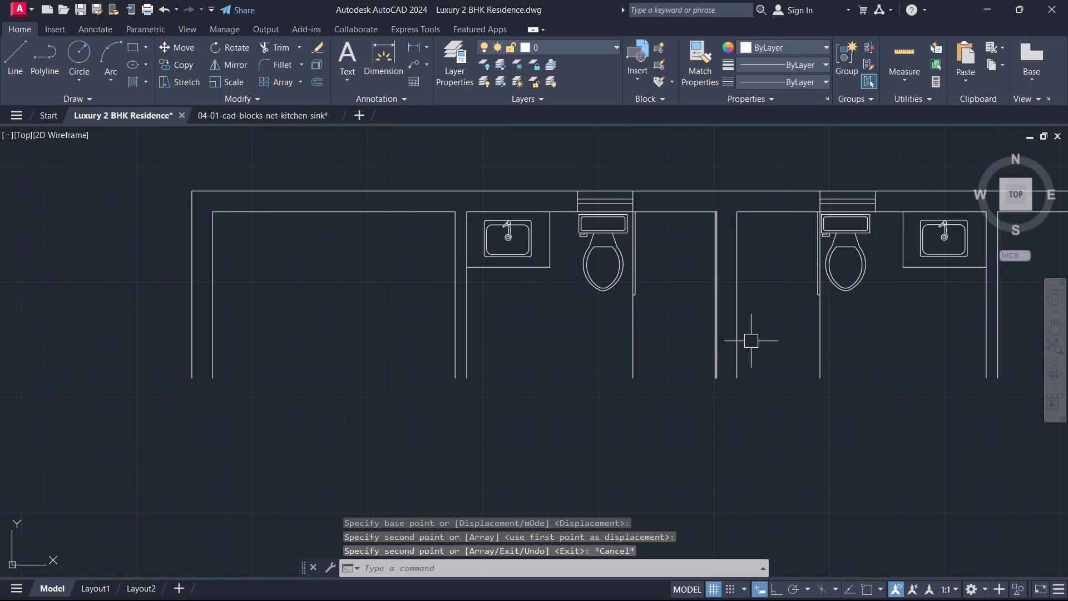
middle_click_drag(753, 332, 736, 337)
scroll(745, 331, "down", 1)
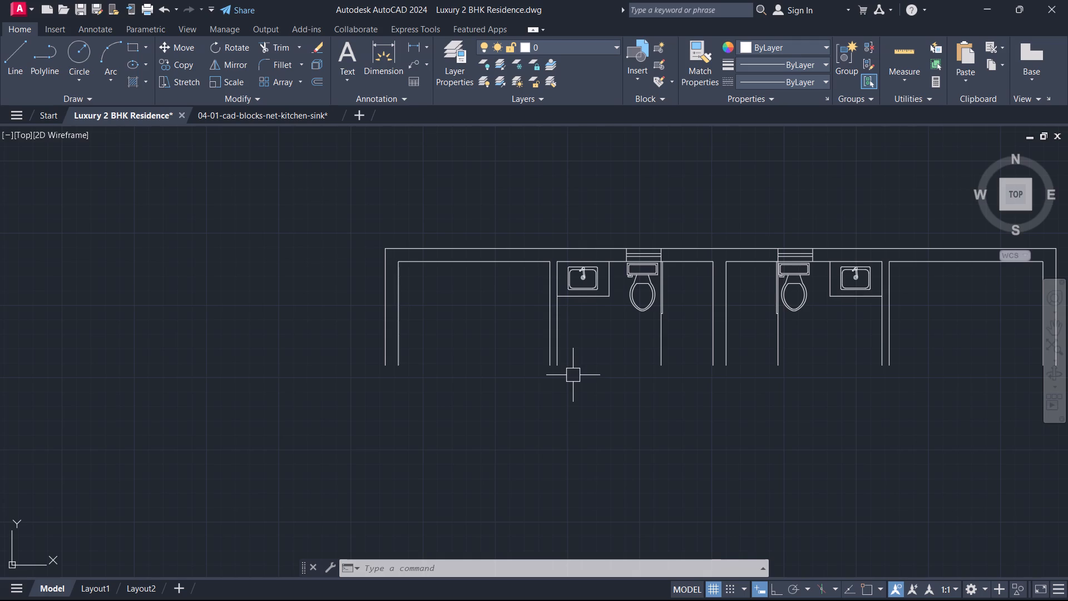
scroll(571, 377, "down", 1)
scroll(576, 368, "up", 1)
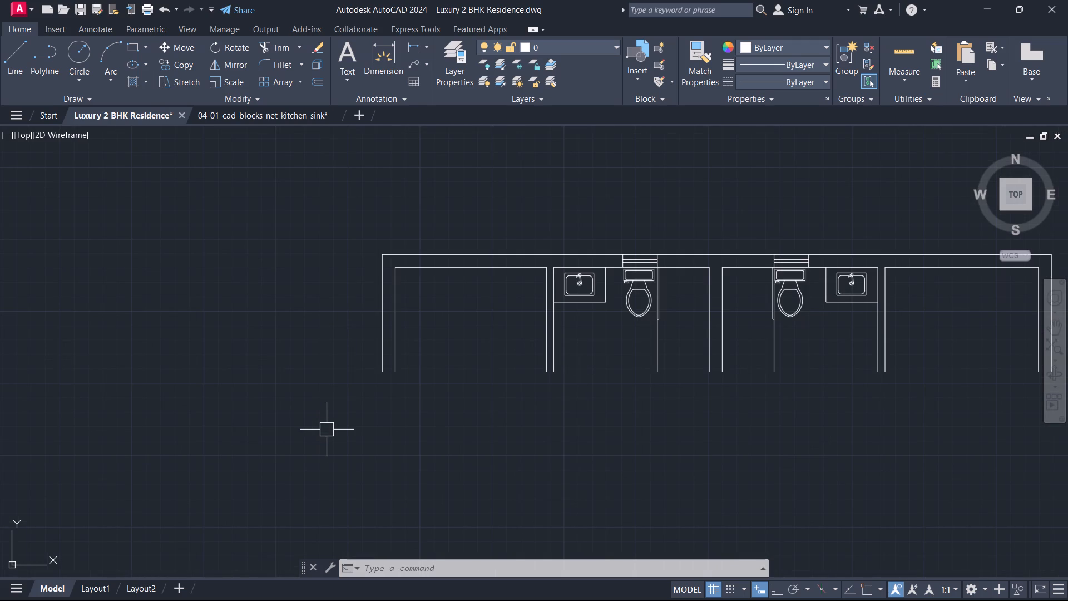
type("t")
key("space")
scroll(714, 296, "up", 4)
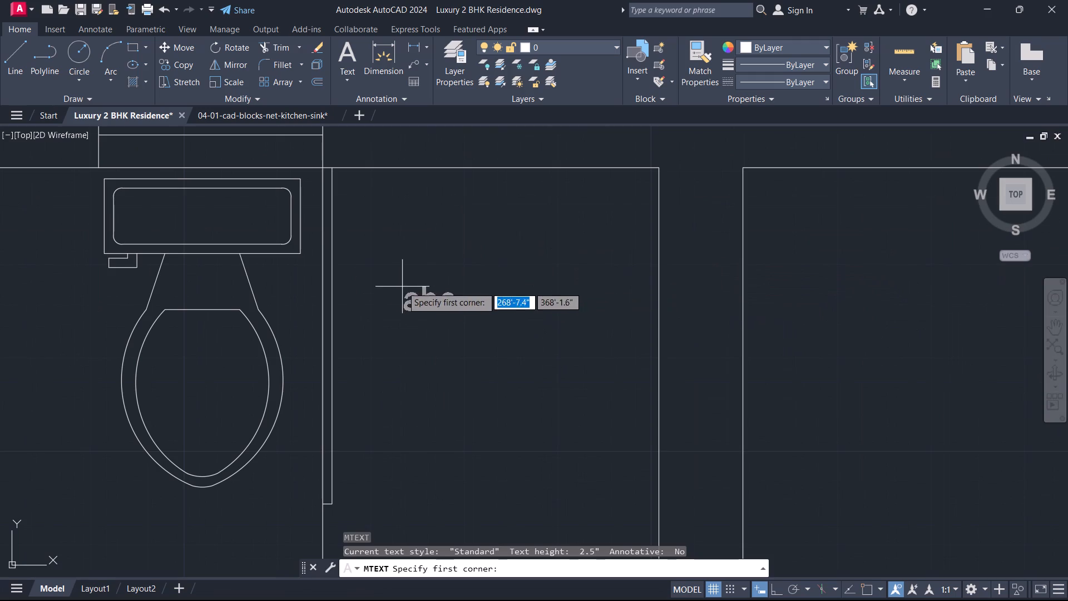
left_click_drag(394, 284, 405, 290)
left_click(565, 323)
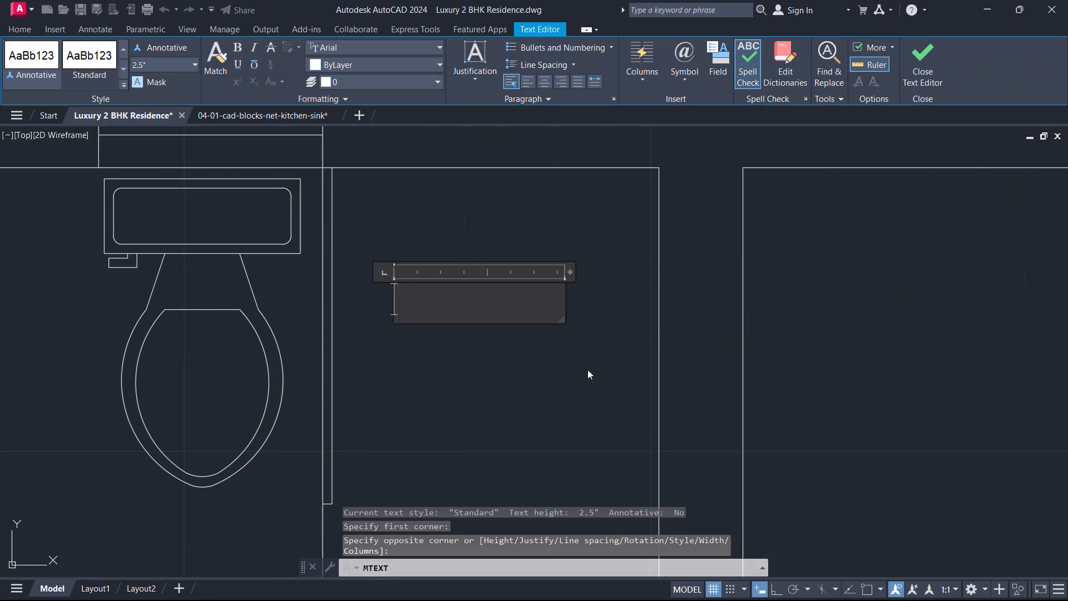
type("sho")
key("BackSpace")
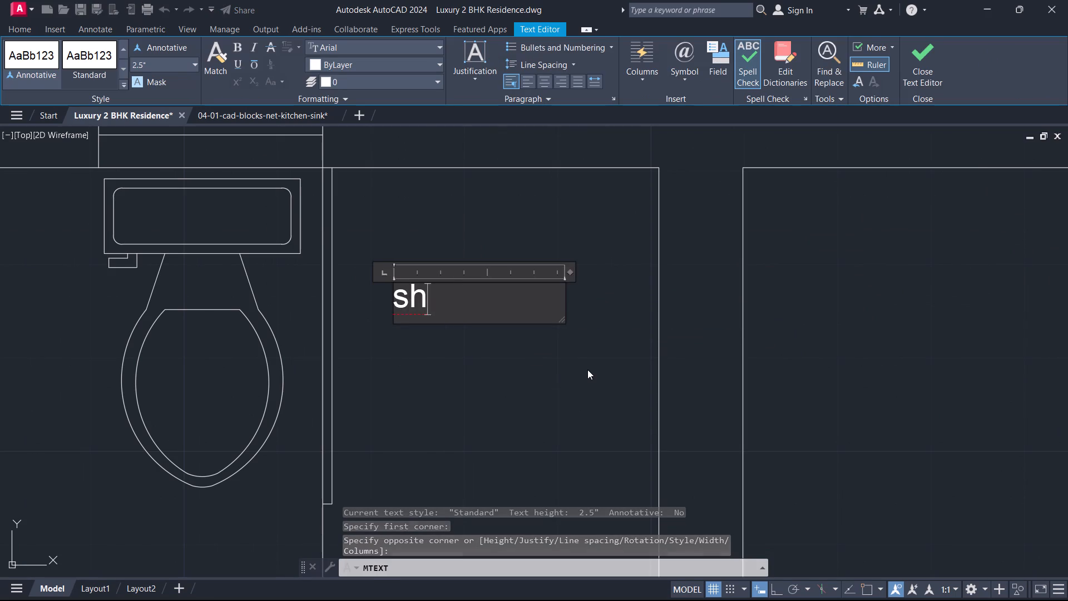
key("BackSpace")
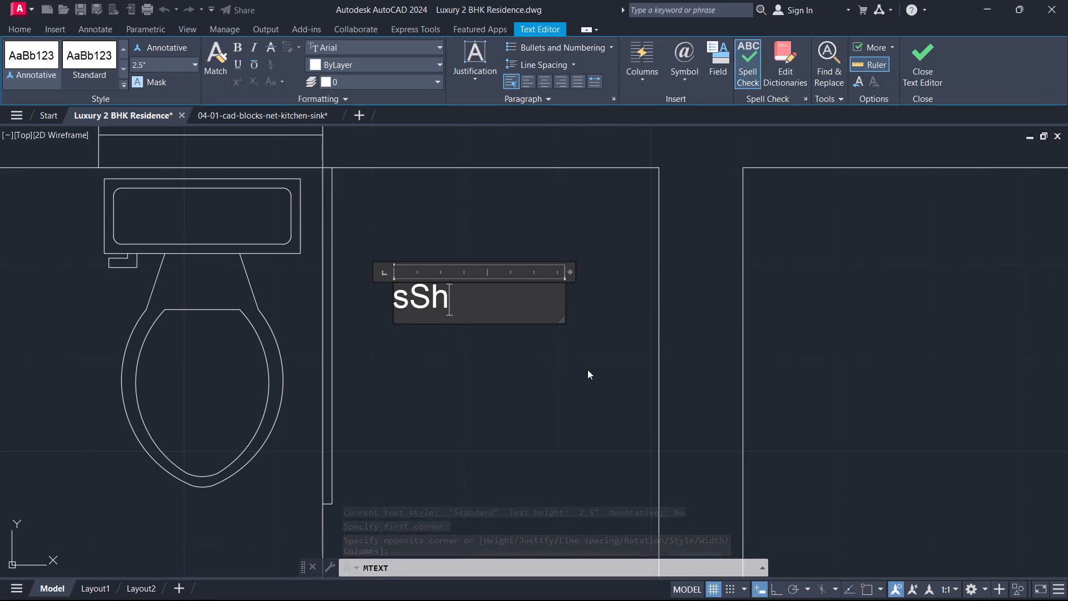
key("o")
type("wer")
key("ctrl+Left")
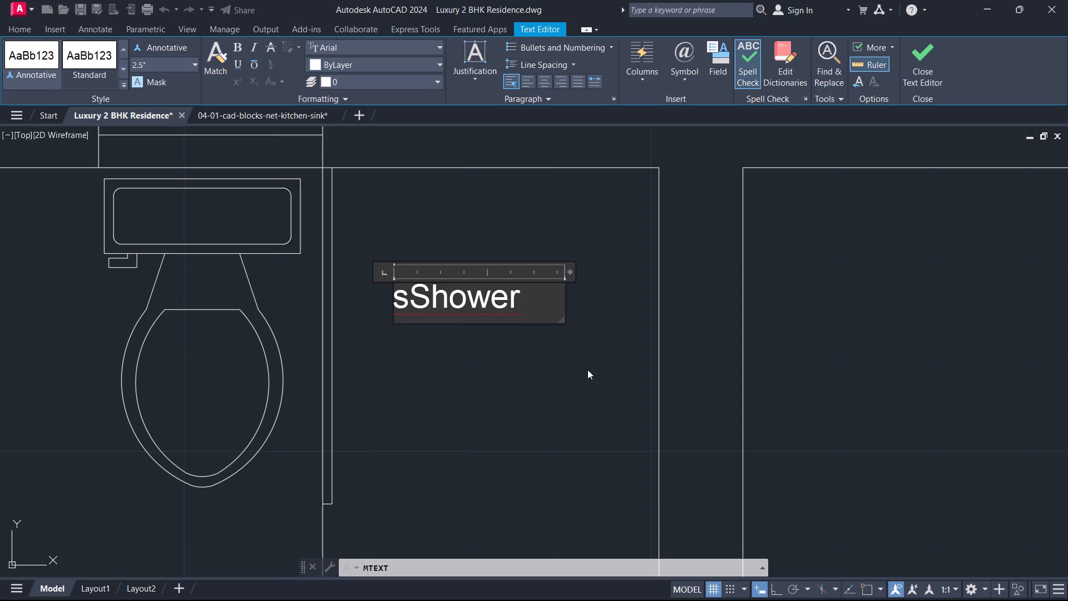
key("Right")
key("BackSpace")
key("ctrl+Right")
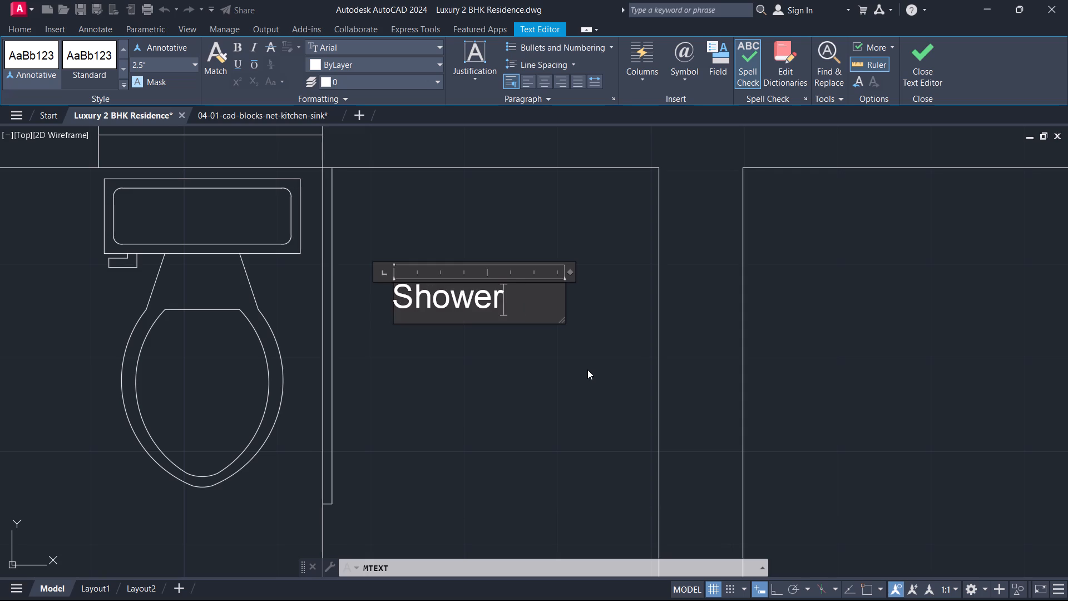
key("Return")
type("36\"")
key("x")
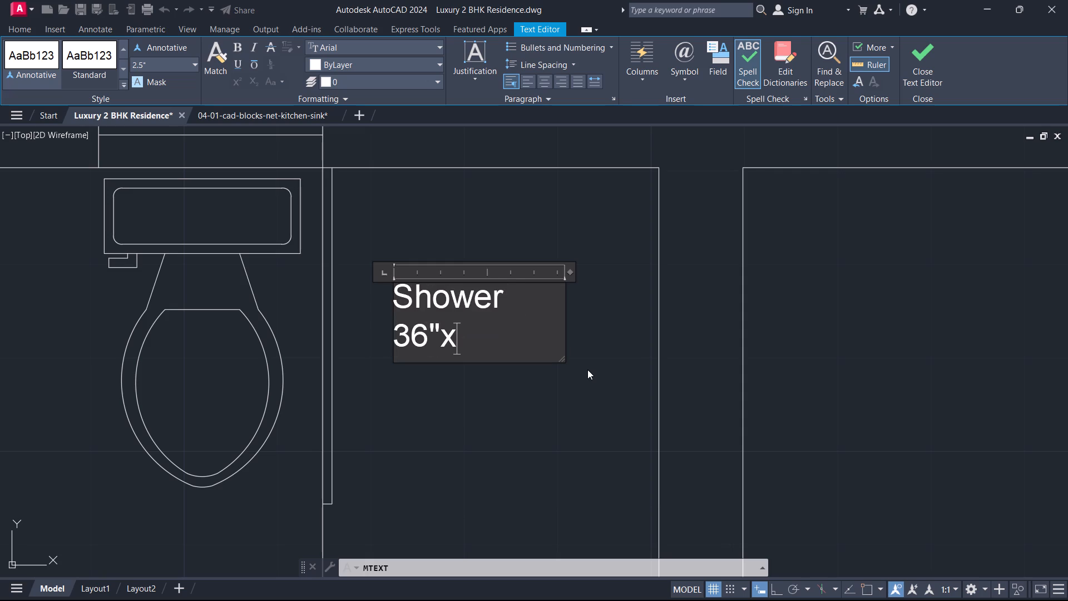
type("72\"")
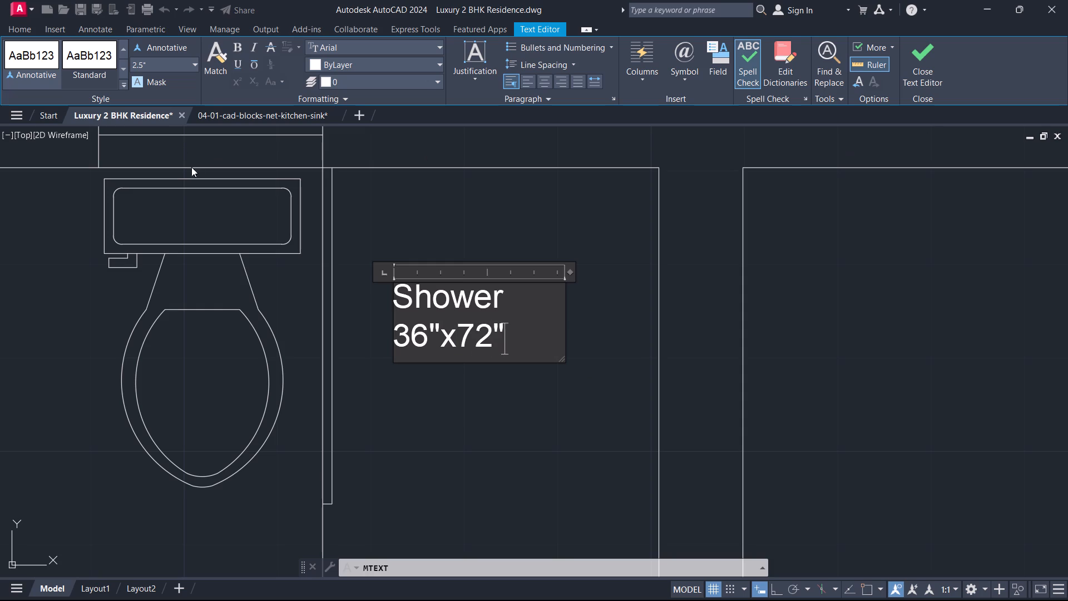
Set the whole second-bay shower label to text height 4 and finish editing it.
left_click_drag(513, 335, 375, 285)
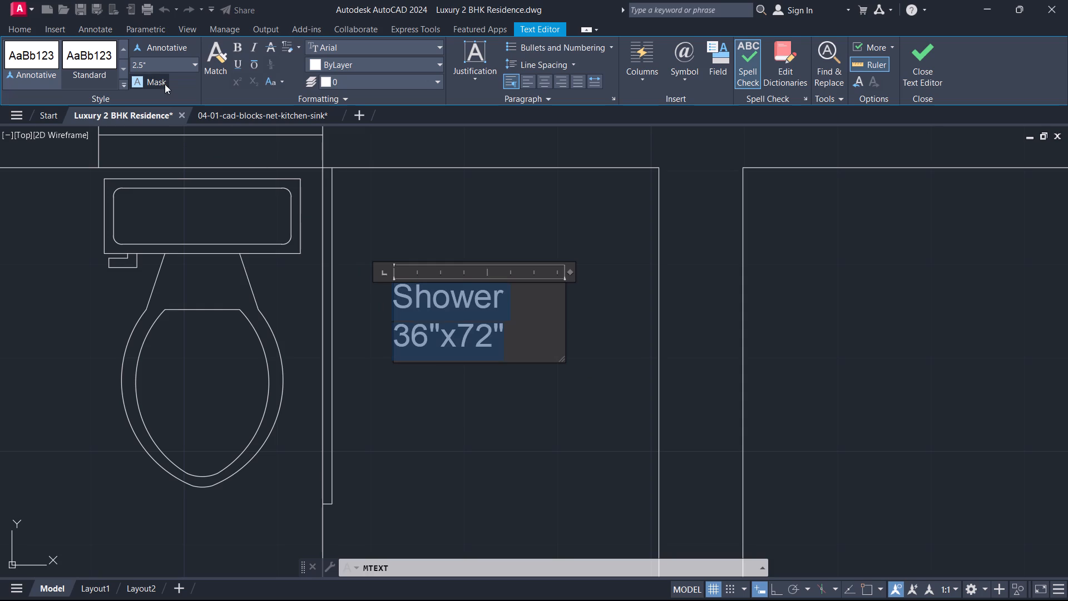
left_click(167, 71)
key("4")
key("Return")
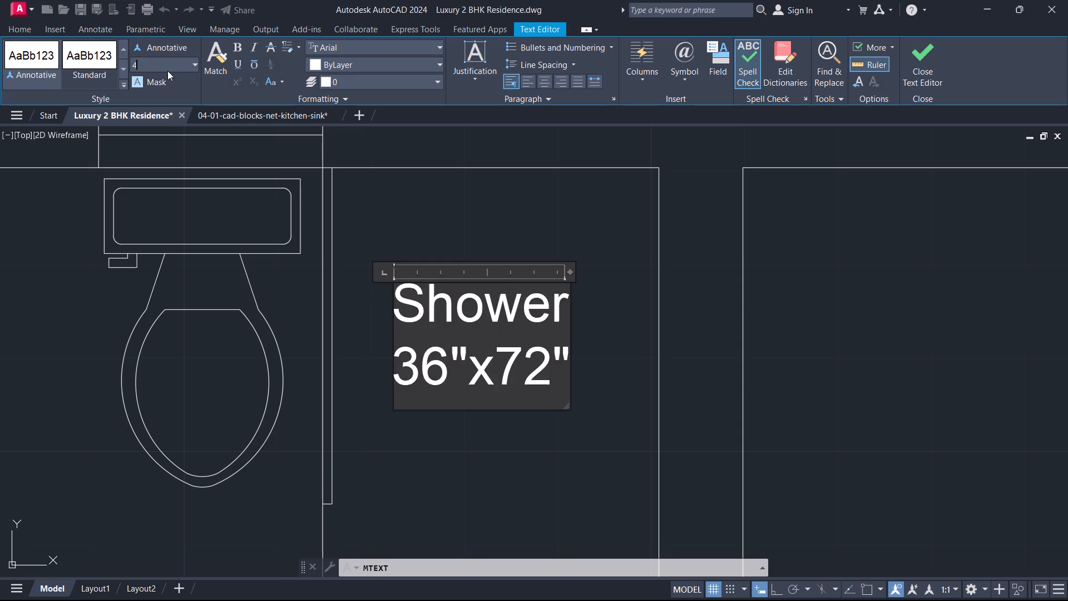
left_click(921, 56)
scroll(767, 152, "down", 3)
middle_click_drag(666, 201, 656, 196)
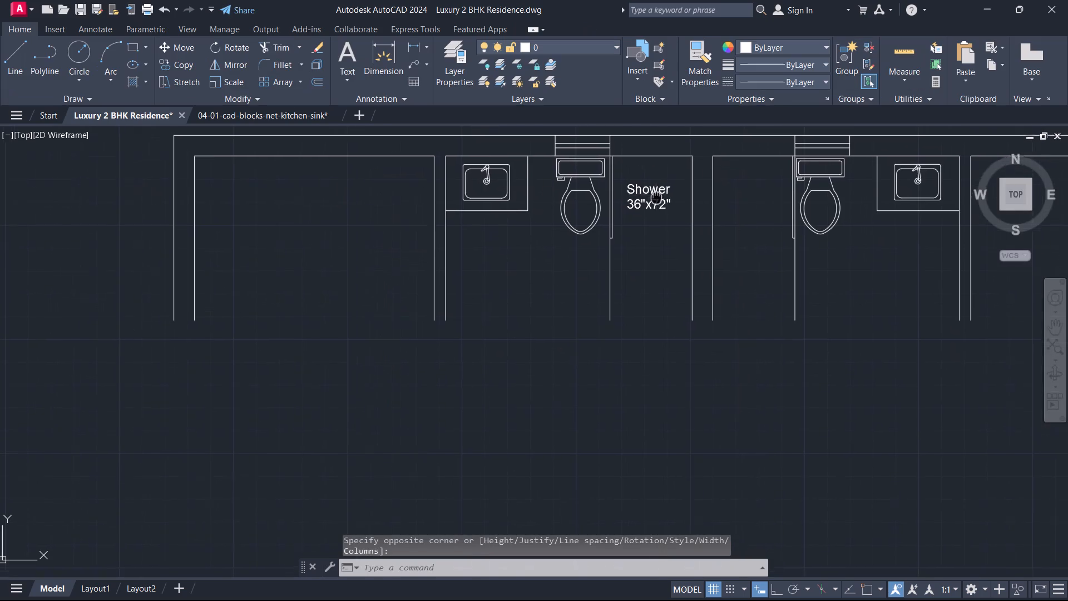
middle_click_drag(656, 196, 590, 266)
scroll(590, 266, "up", 1)
left_click(592, 270)
key("Escape")
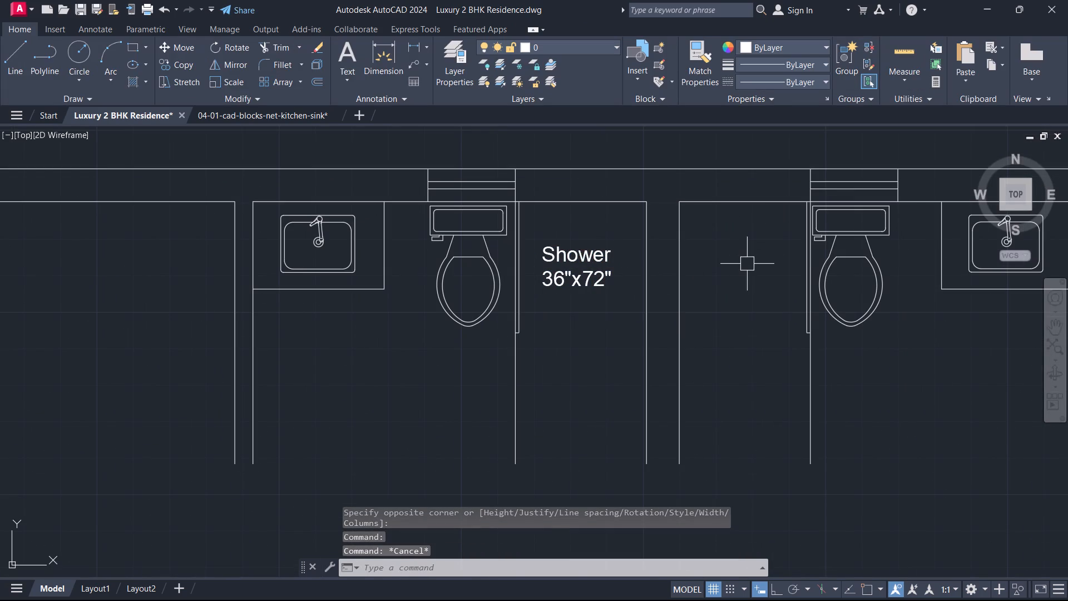
Add multiline text reading Shower with 36"x72" on a second line in the shower space beside the third bay's toilet.
type("t")
key("space")
scroll(720, 254, "up", 2)
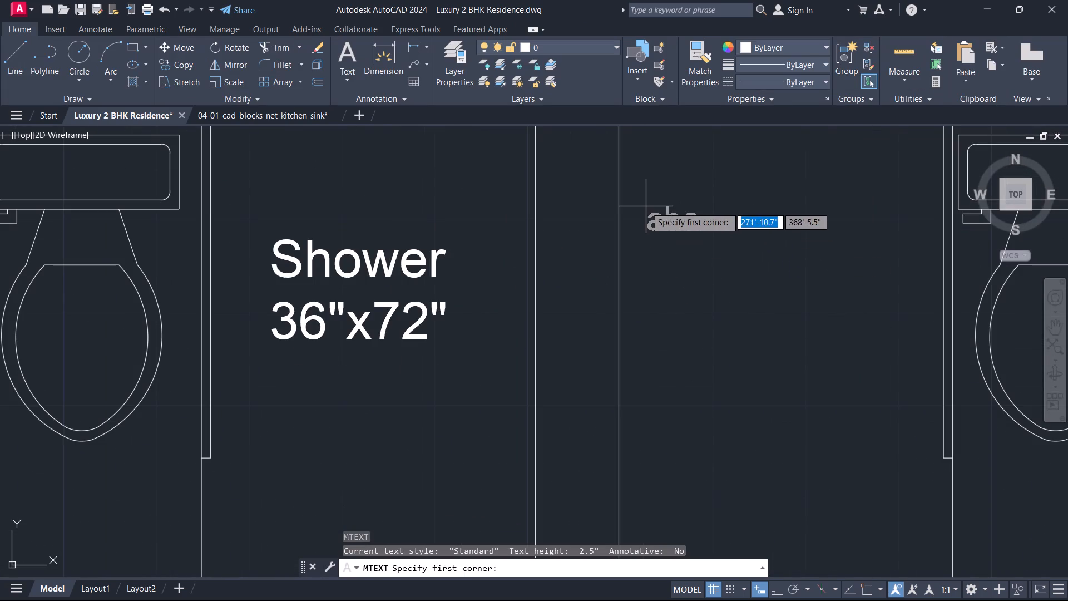
left_click_drag(646, 206, 725, 311)
left_click(938, 369)
key("s")
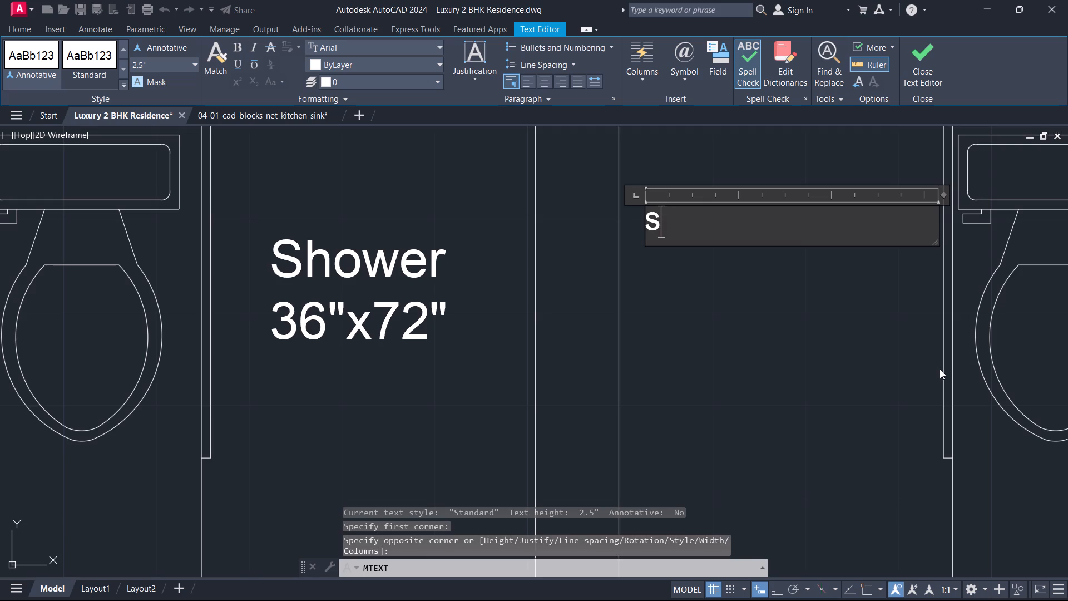
key("BackSpace")
type("Show")
type("er")
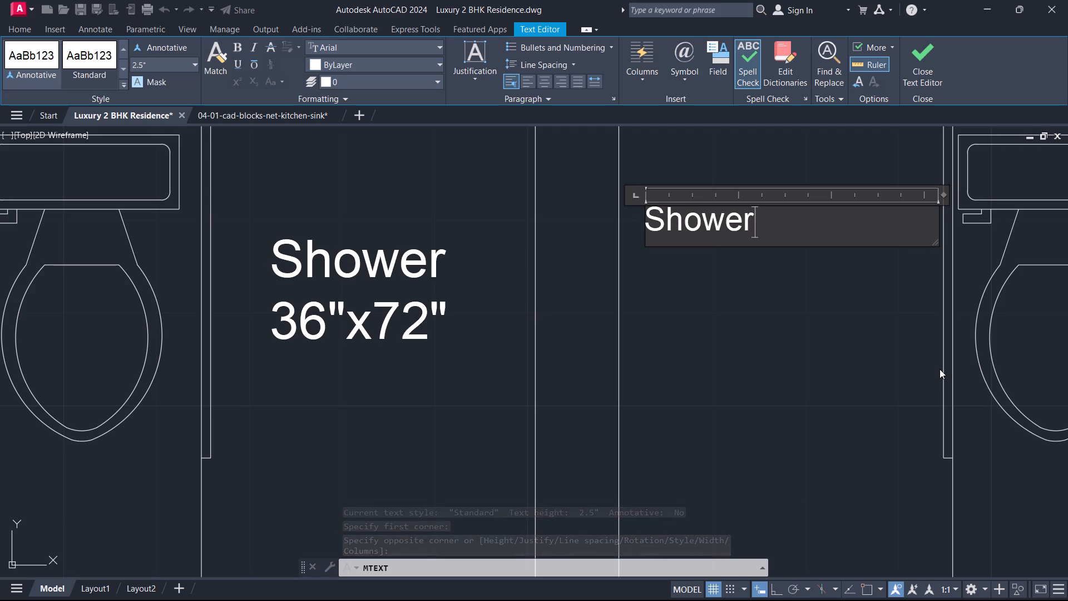
key("Return")
type("36")
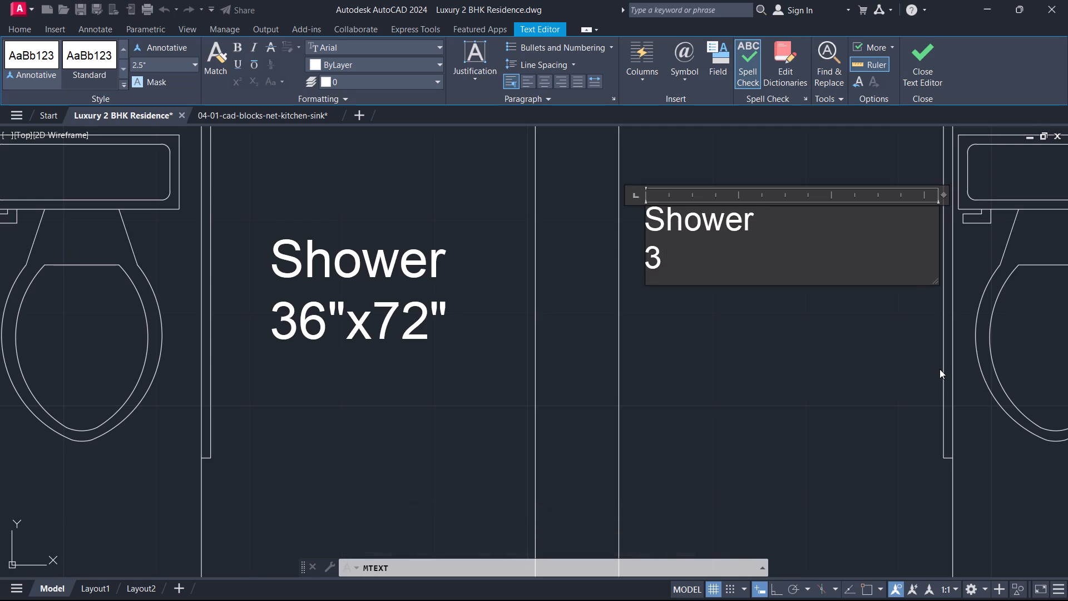
key("apostrophe")
key("BackSpace")
type("\"x7")
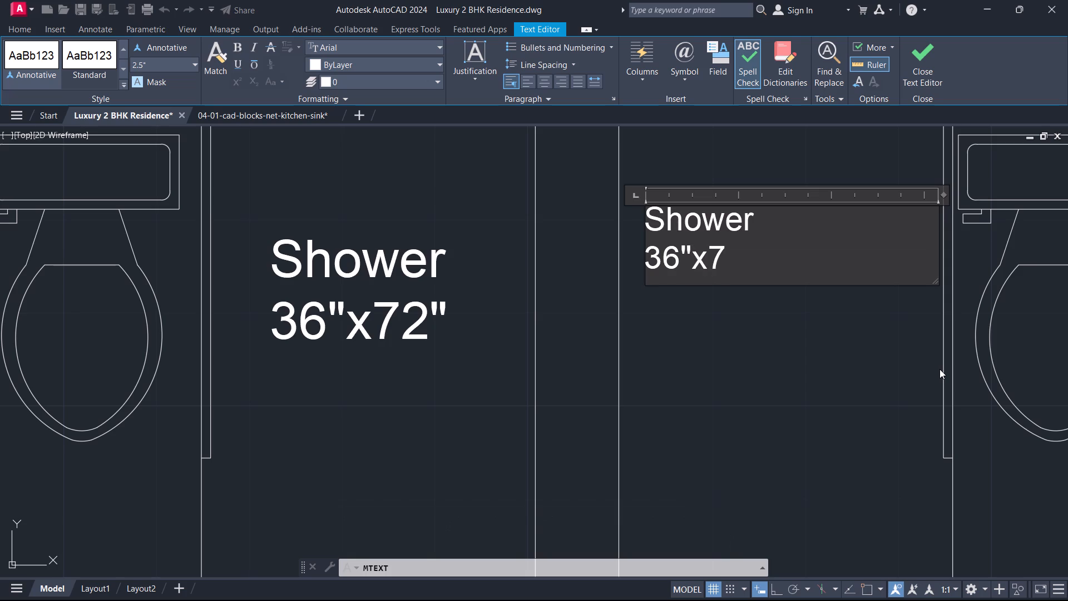
type("2\"")
Set the whole third-bay shower label to text height 4 and finish editing it.
key("ctrl+a")
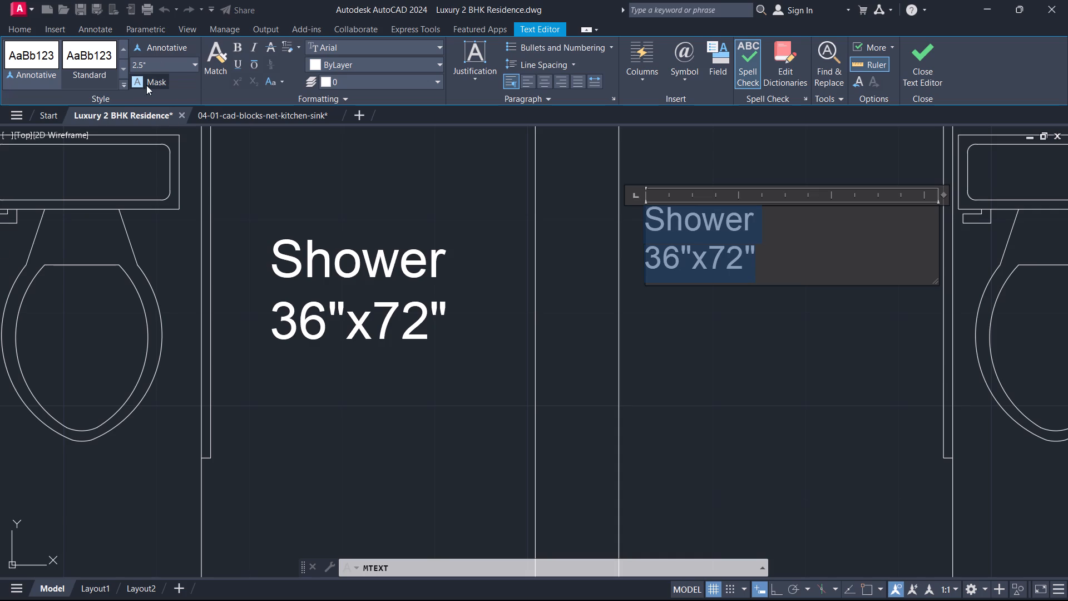
left_click(159, 67)
key("4")
key("Return")
left_click(929, 57)
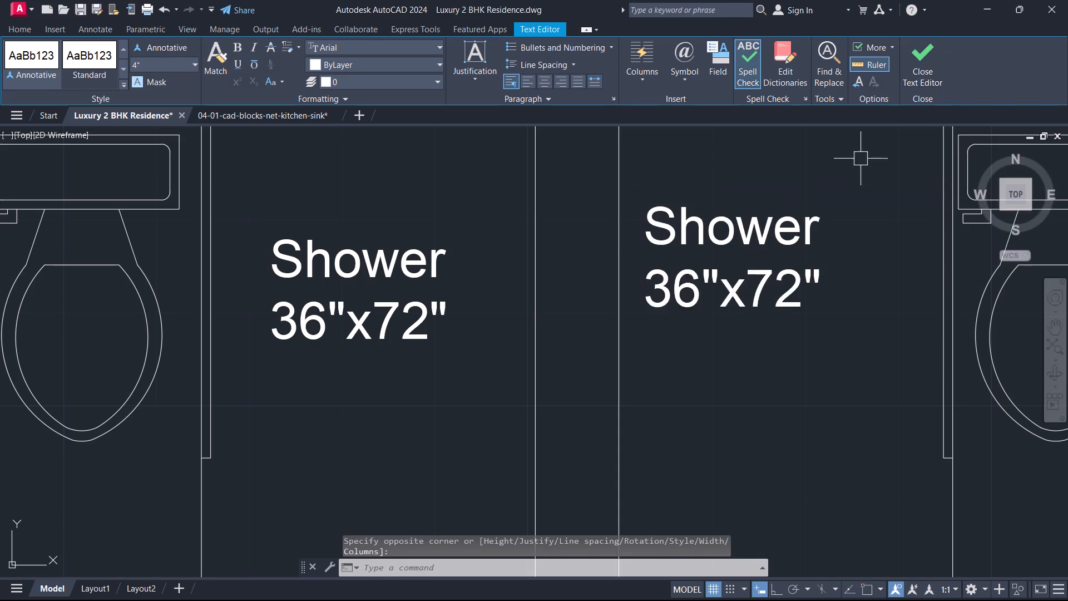
Move the third bay's shower label about 4" diagonally down and toward the toilet, placing it by eye.
scroll(810, 244, "up", 1)
left_click(810, 244)
type("m")
key("space")
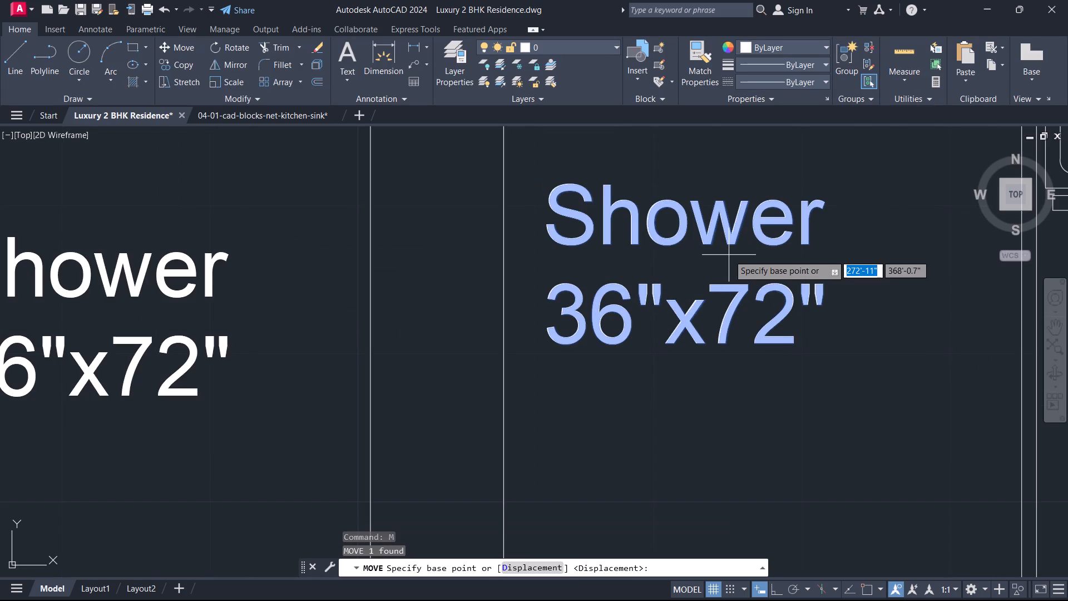
left_click(582, 196)
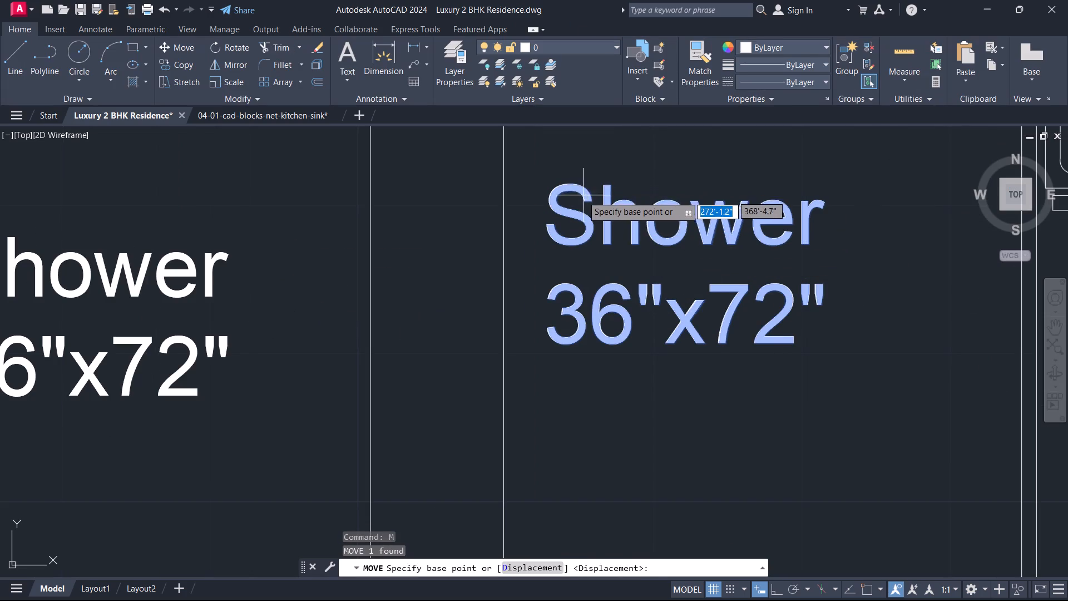
left_click(624, 239)
key("Escape")
scroll(621, 246, "down", 5)
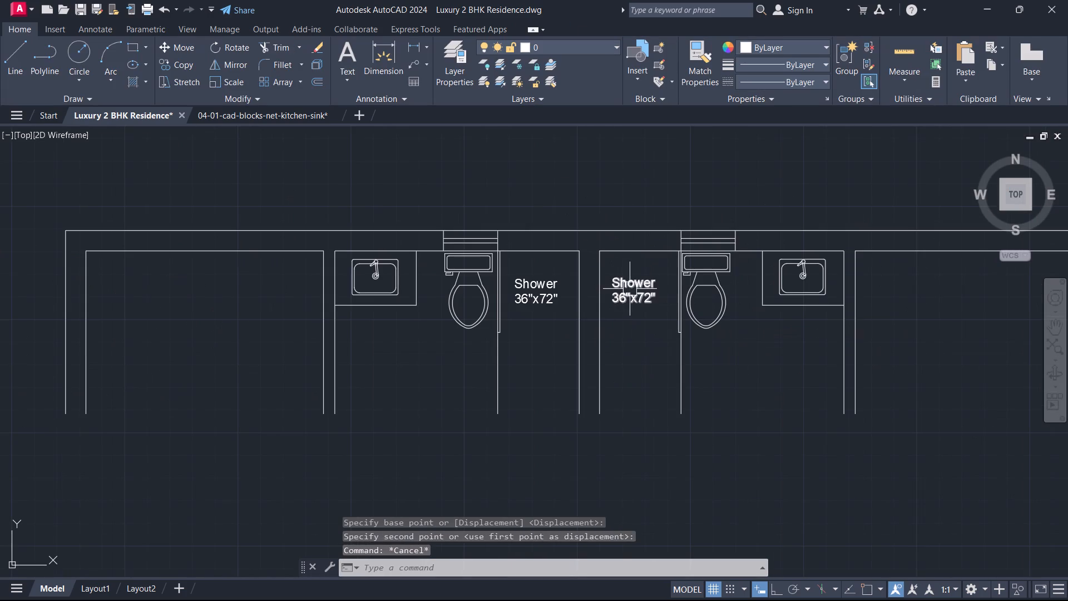
scroll(632, 289, "down", 1)
scroll(590, 340, "up", 1)
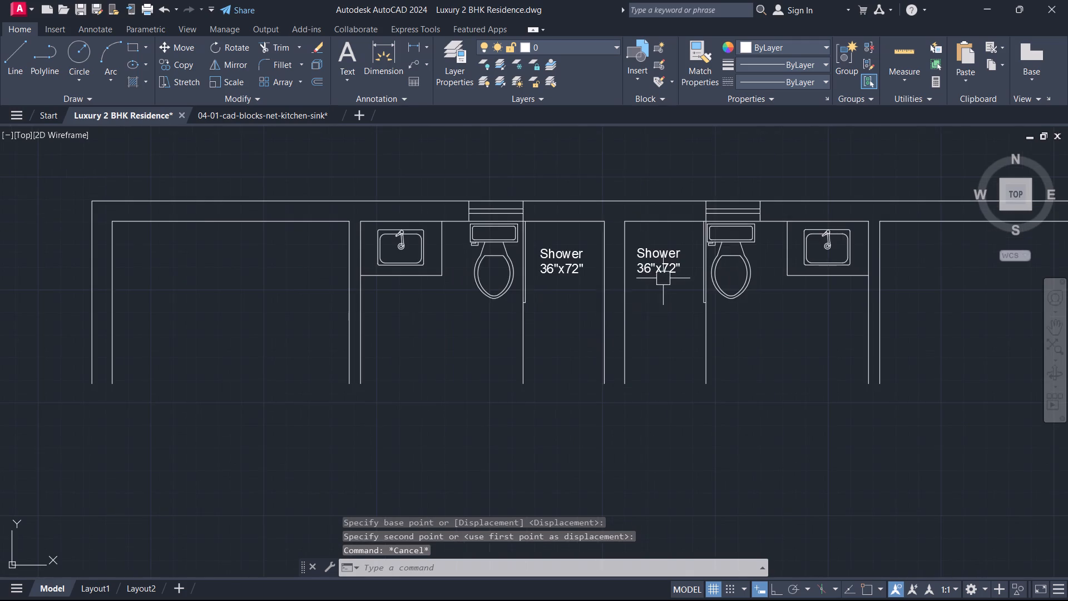
Nudge the third bay's shower label slightly by eye to line it up with the second bay's label.
scroll(663, 278, "up", 4)
left_click(683, 229)
key("space")
scroll(623, 227, "up", 1)
left_click(624, 200)
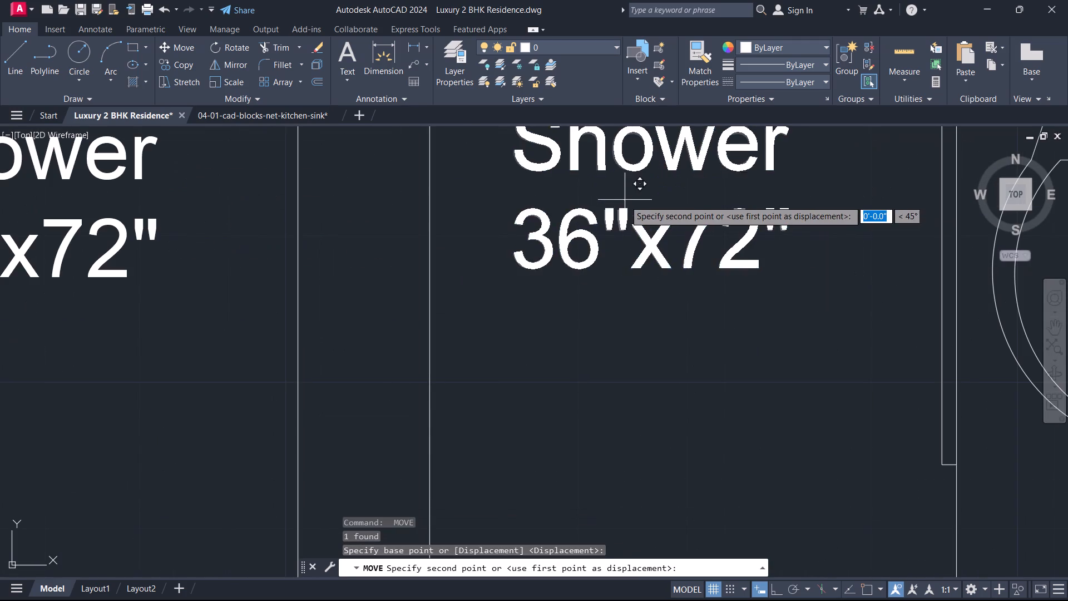
left_click(627, 213)
key("Escape")
scroll(626, 214, "down", 4)
scroll(636, 221, "up", 2)
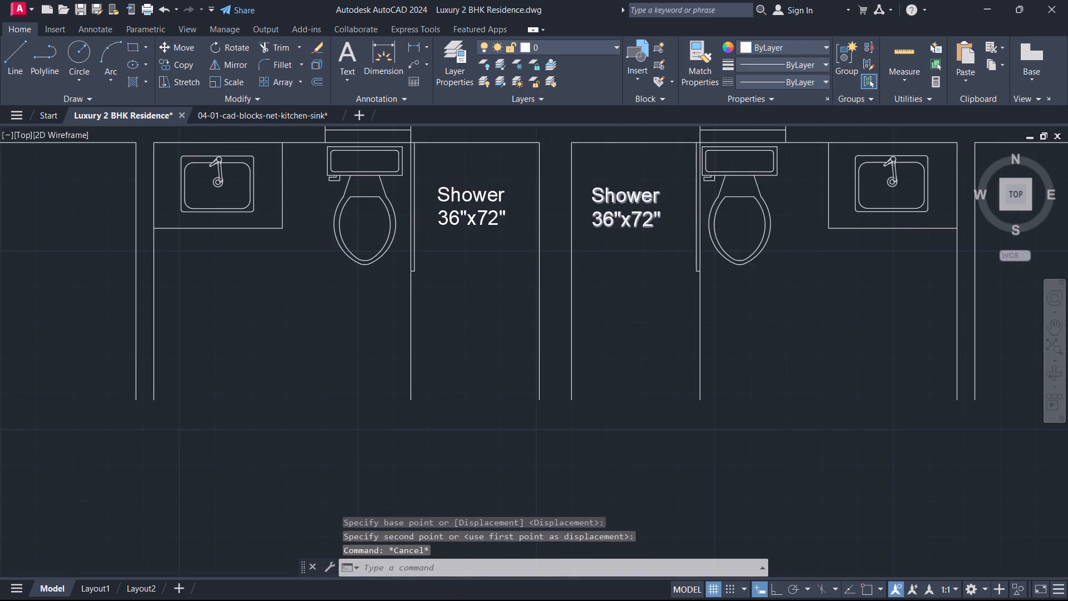
left_click(640, 218)
key("space")
scroll(628, 206, "up", 2)
left_click(628, 206)
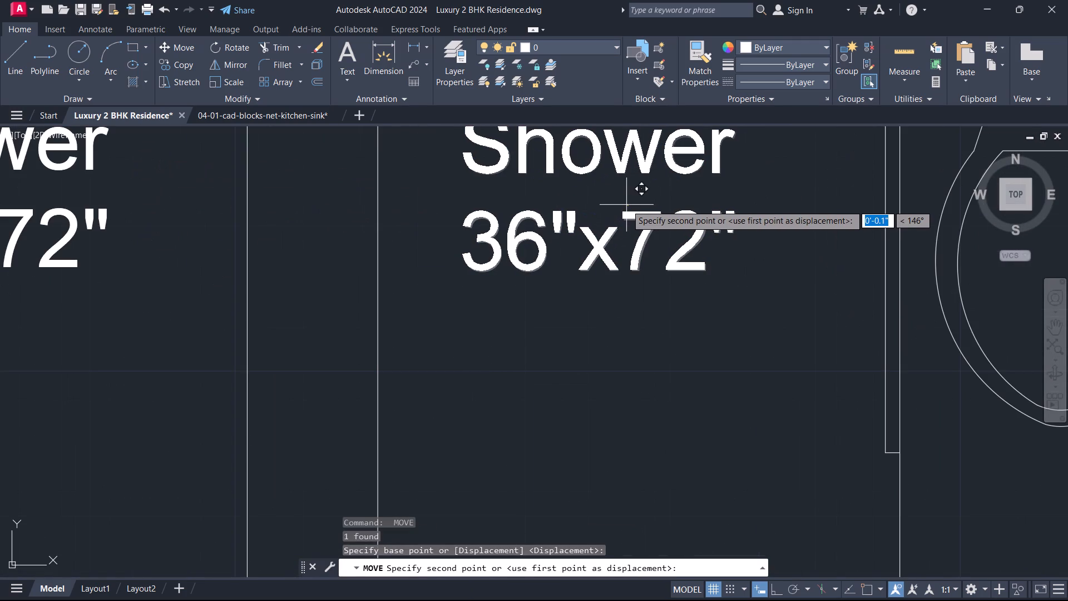
left_click(626, 205)
key("Escape")
scroll(595, 217, "down", 5)
Offset the second bay's upper inner wall line 6' downward to close the bay's lower end.
middle_click_drag(413, 224, 412, 223)
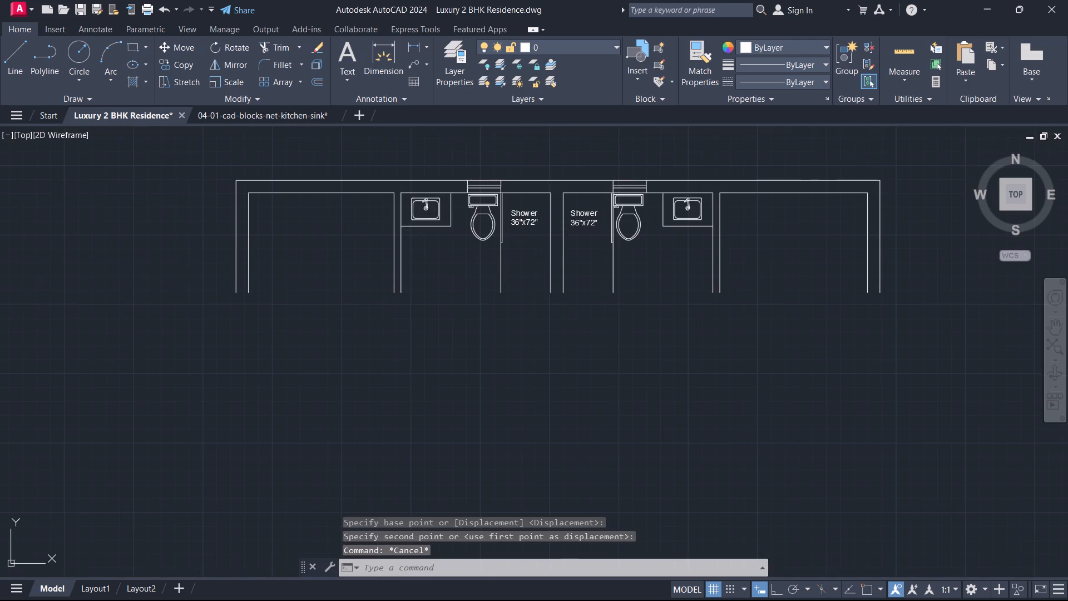
middle_click_drag(412, 223, 530, 191)
scroll(536, 202, "up", 2)
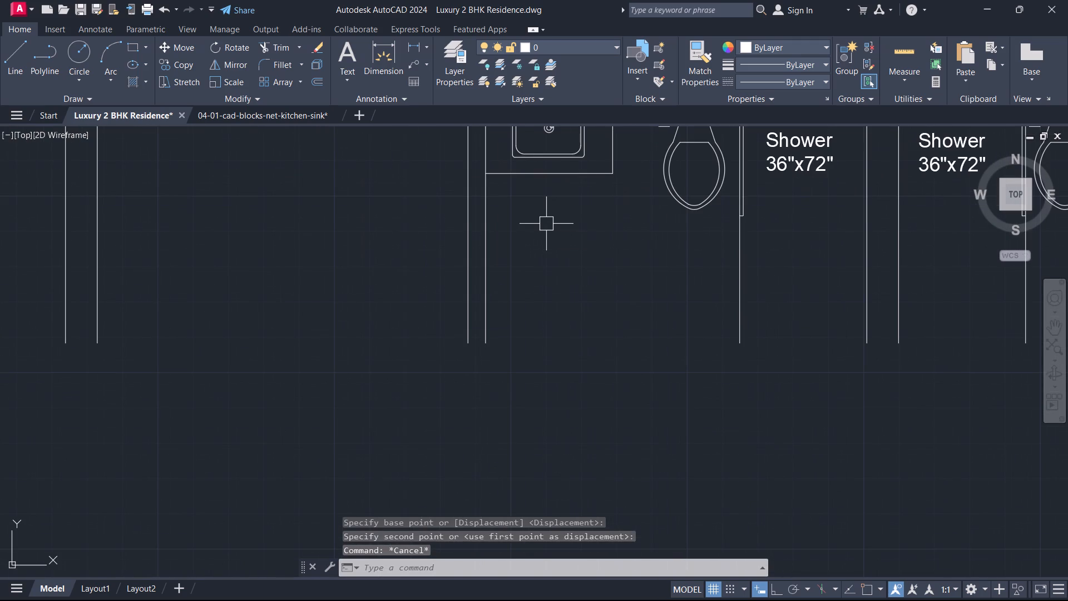
type("o 6'")
key("Return")
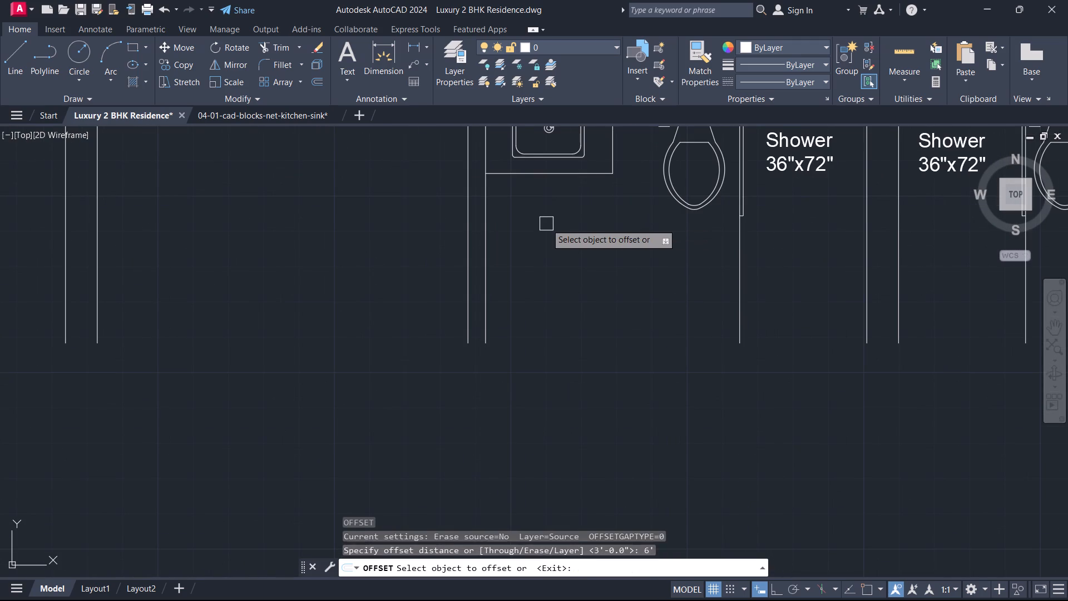
scroll(546, 224, "down", 1)
scroll(585, 200, "up", 2)
scroll(590, 188, "down", 1)
scroll(590, 186, "up", 1)
middle_click_drag(596, 219, 586, 369)
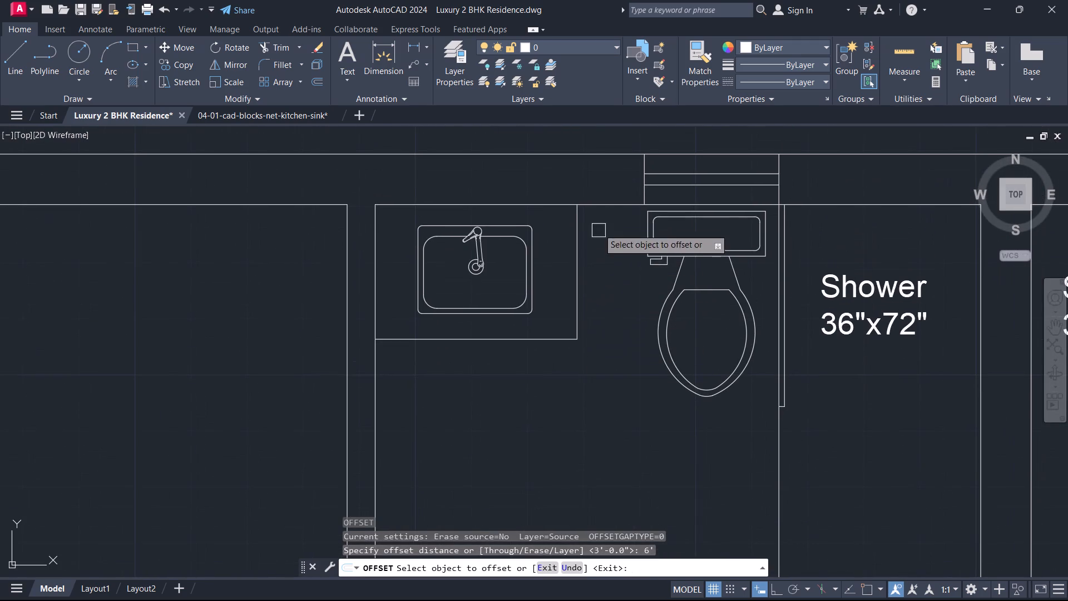
left_click(609, 200)
left_click(619, 279)
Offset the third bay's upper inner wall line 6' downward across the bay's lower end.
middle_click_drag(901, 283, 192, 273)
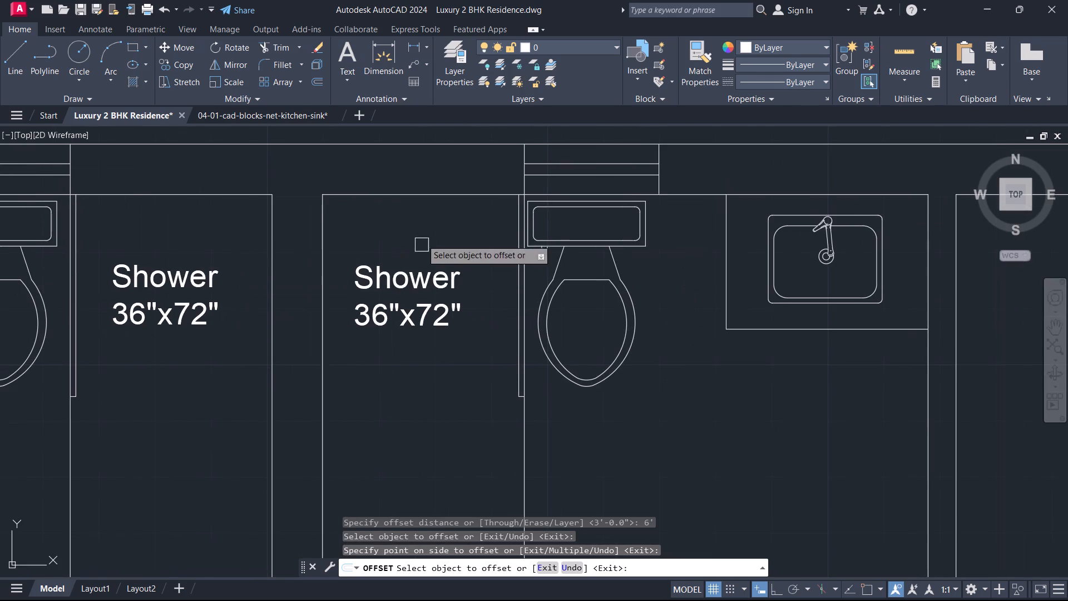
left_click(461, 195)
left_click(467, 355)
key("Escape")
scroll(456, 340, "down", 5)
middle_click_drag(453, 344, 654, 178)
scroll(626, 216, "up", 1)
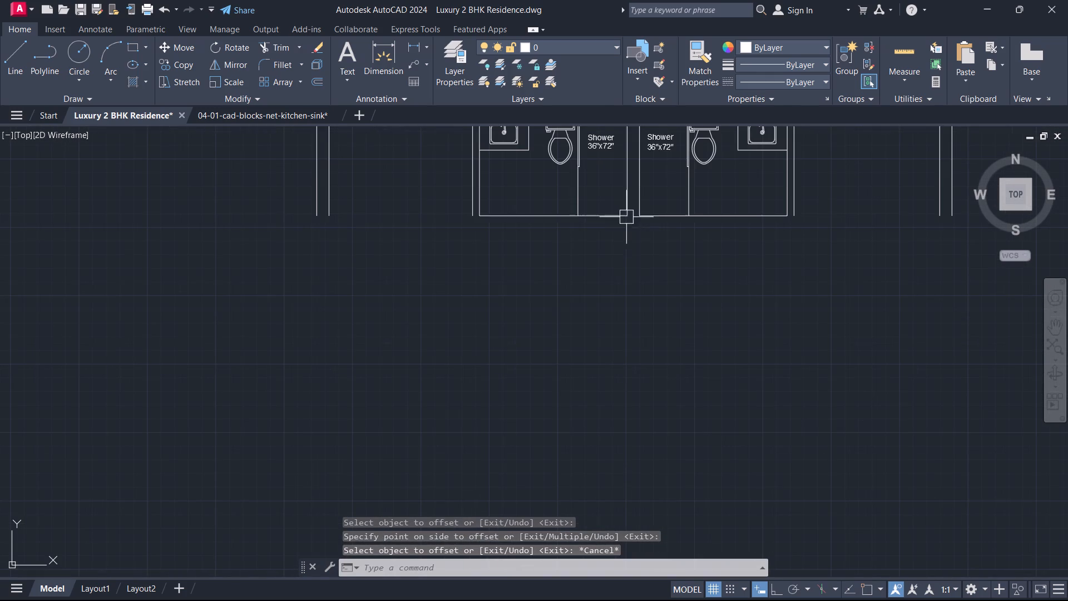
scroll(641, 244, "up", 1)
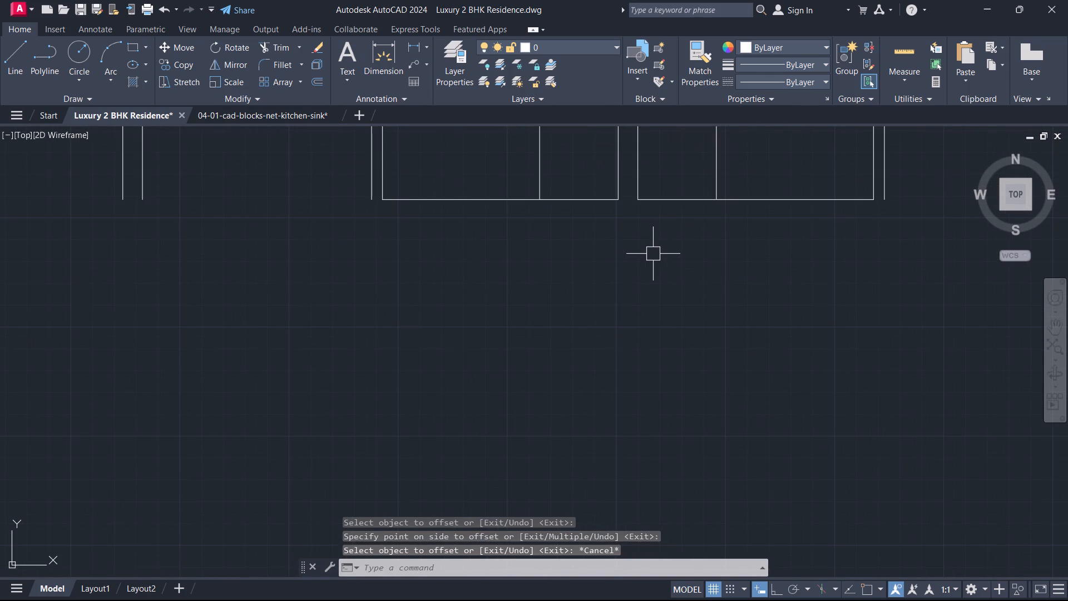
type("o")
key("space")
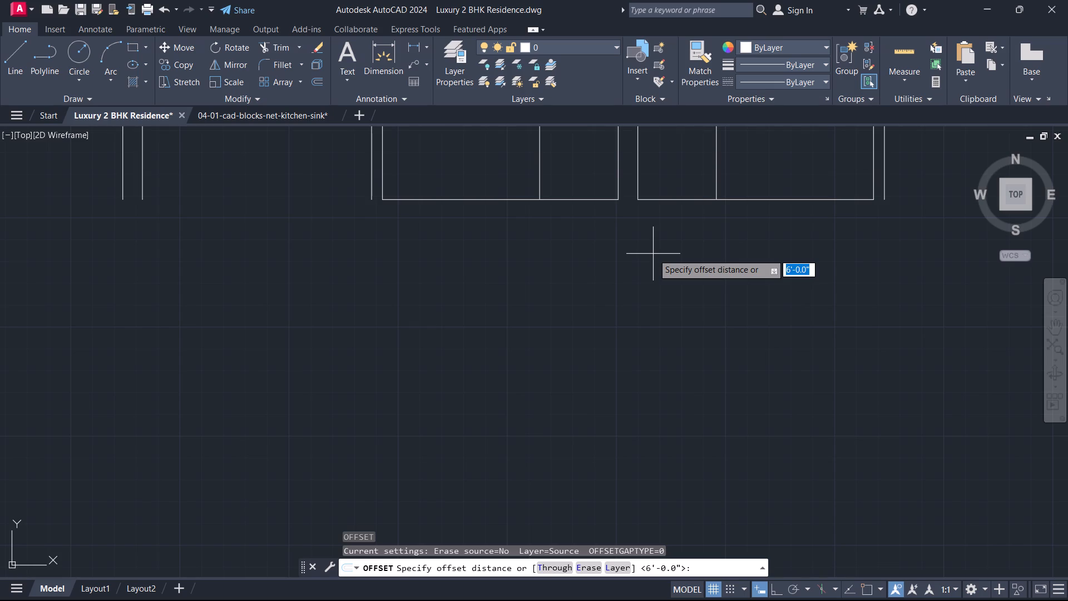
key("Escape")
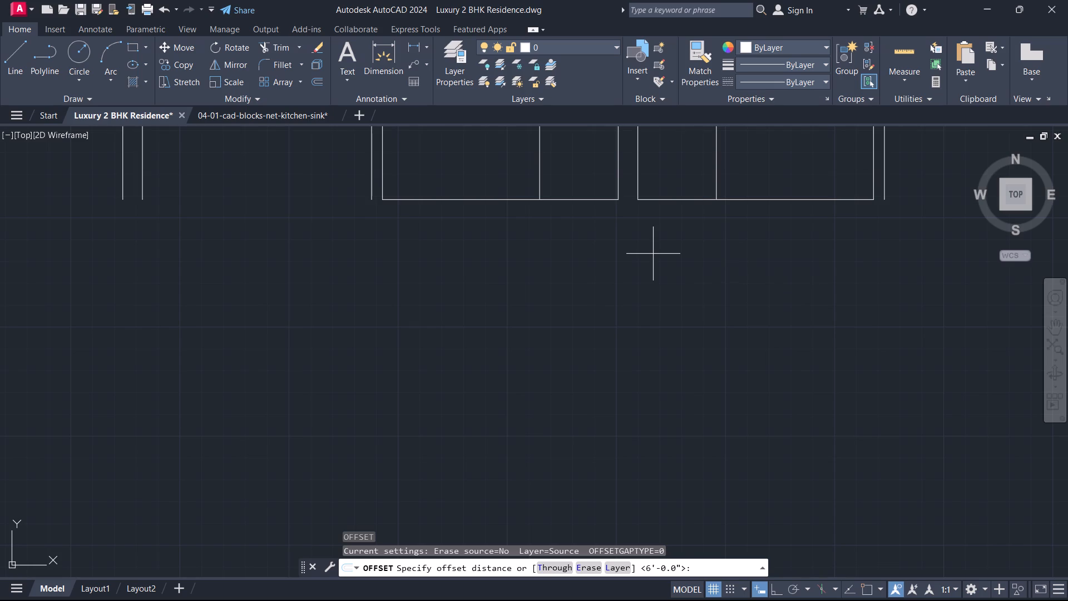
Offset the third bay's upper inner wall line 5' downward across the bay.
type("o")
key("space")
type("5'")
key("Return")
scroll(636, 231, "down", 3)
middle_click_drag(640, 231, 631, 303)
scroll(629, 301, "up", 1)
scroll(683, 255, "up", 3)
left_click(657, 198)
left_click(659, 242)
key("Escape")
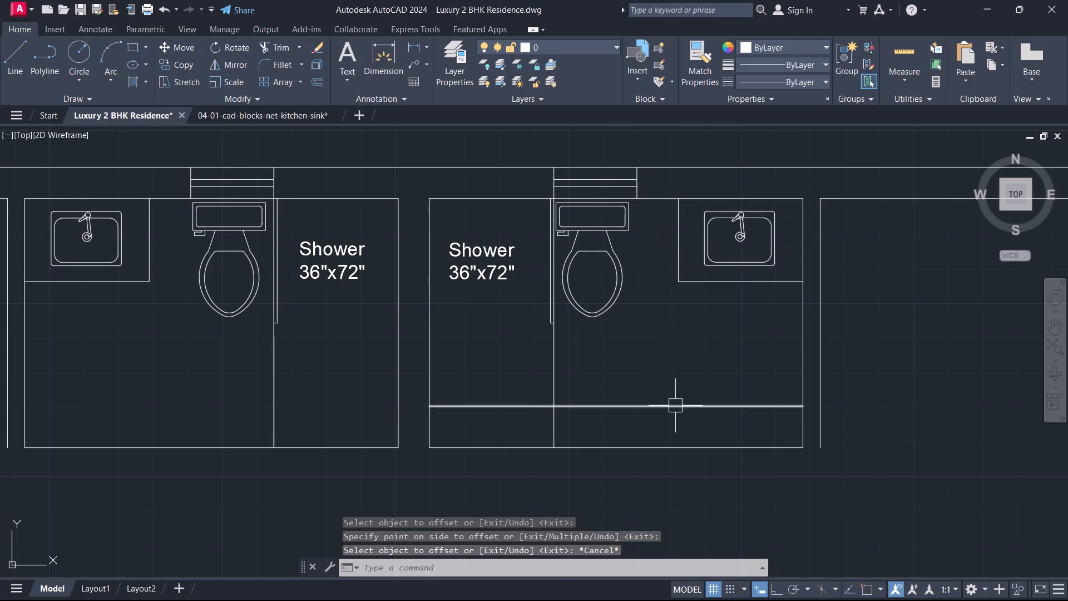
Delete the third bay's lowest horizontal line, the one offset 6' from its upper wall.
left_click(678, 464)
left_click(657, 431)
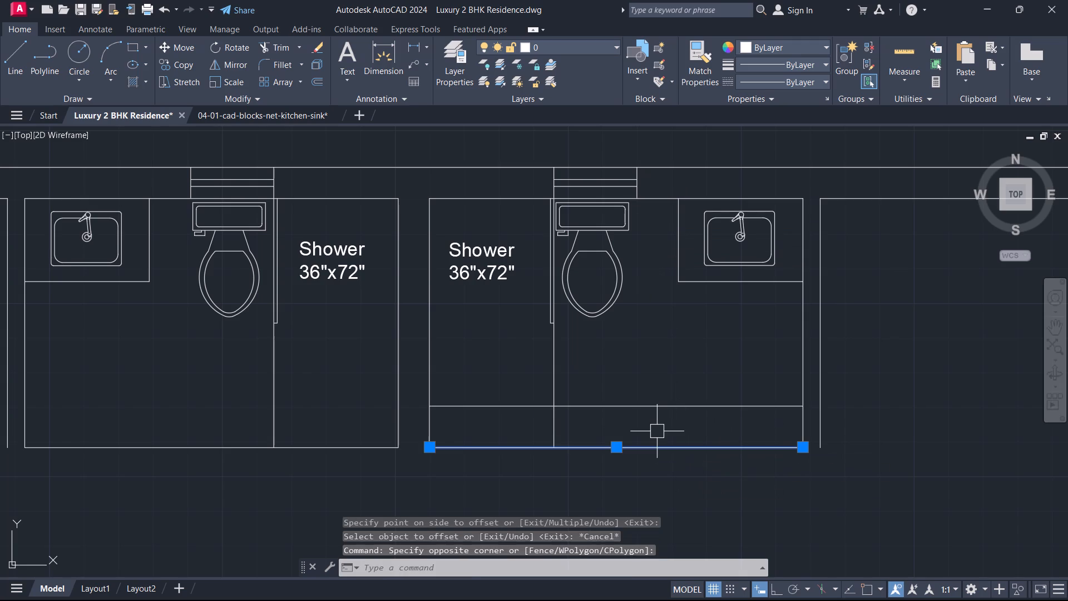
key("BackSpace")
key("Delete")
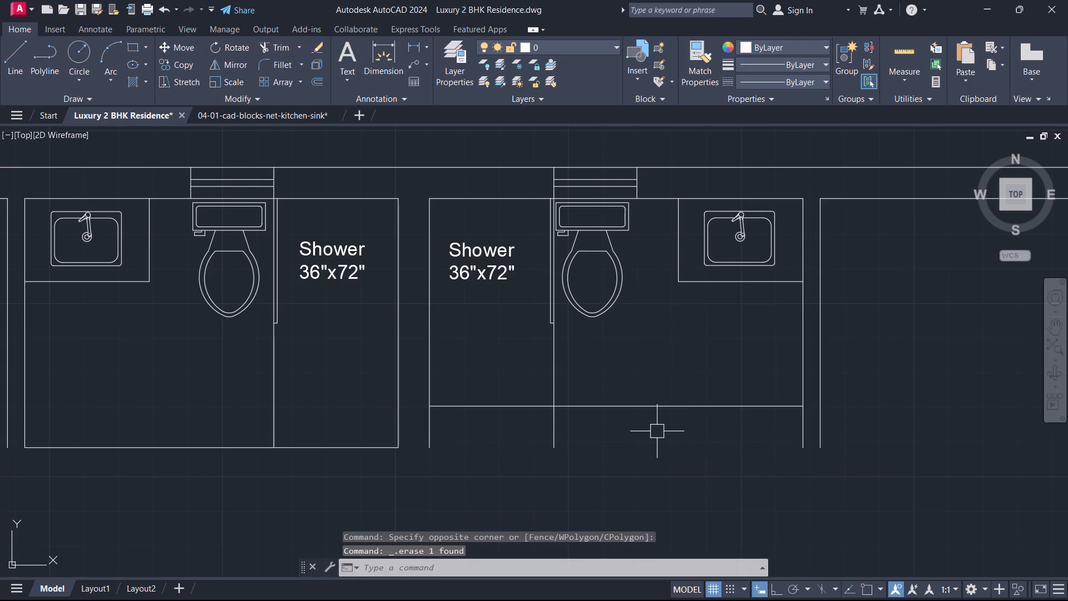
Offset the lower wall lines of the third and second bays 5" downward to give them wall thickness.
type("o 5")
key("Return")
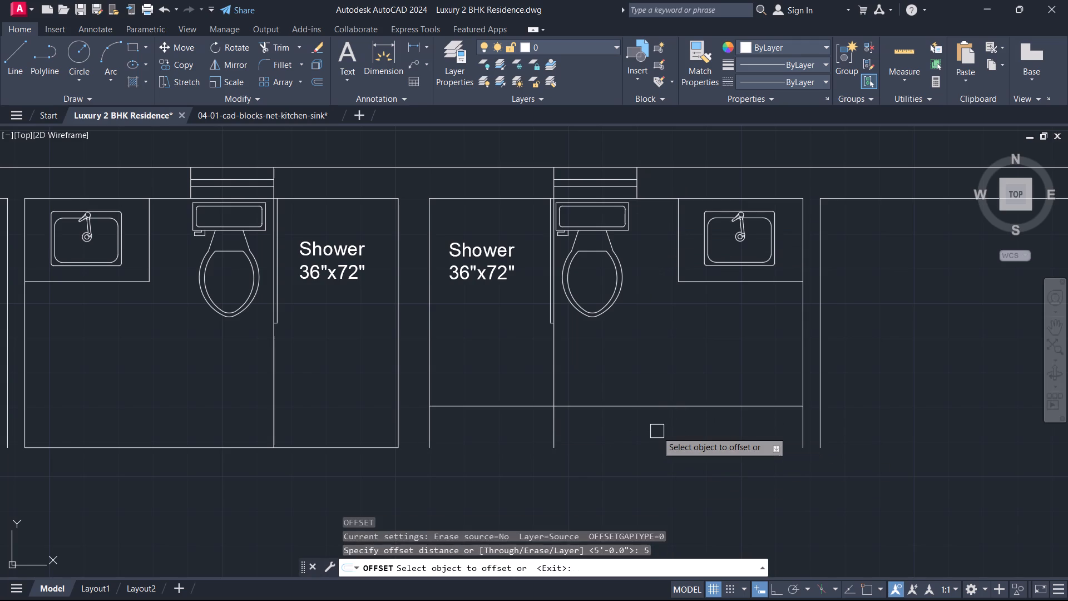
left_click(671, 402)
left_click(646, 471)
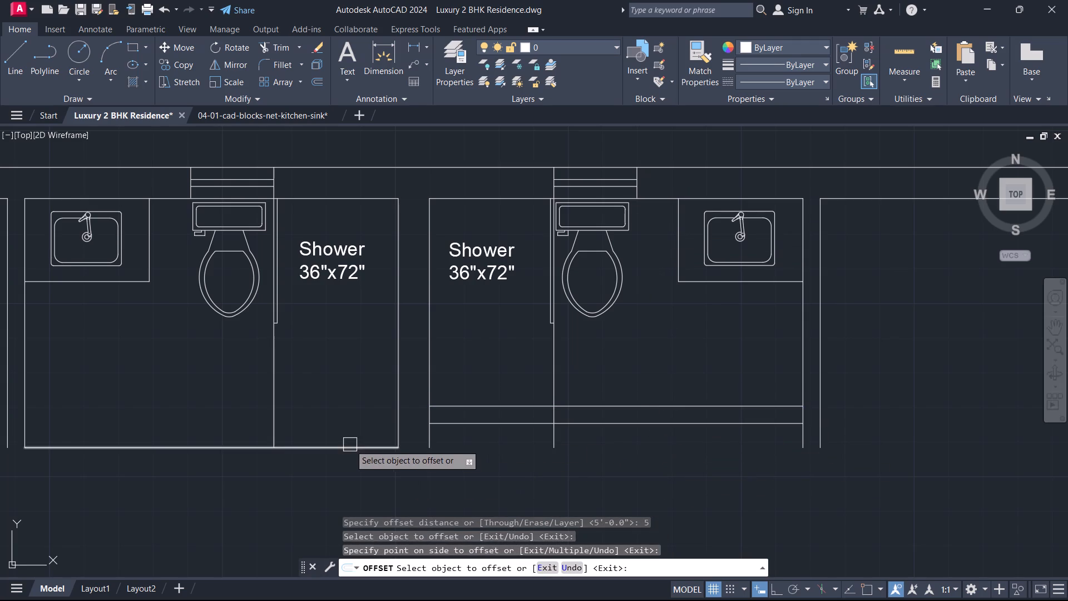
left_click(350, 445)
left_click_drag(348, 444, 346, 462)
left_click(352, 442)
left_click(337, 477)
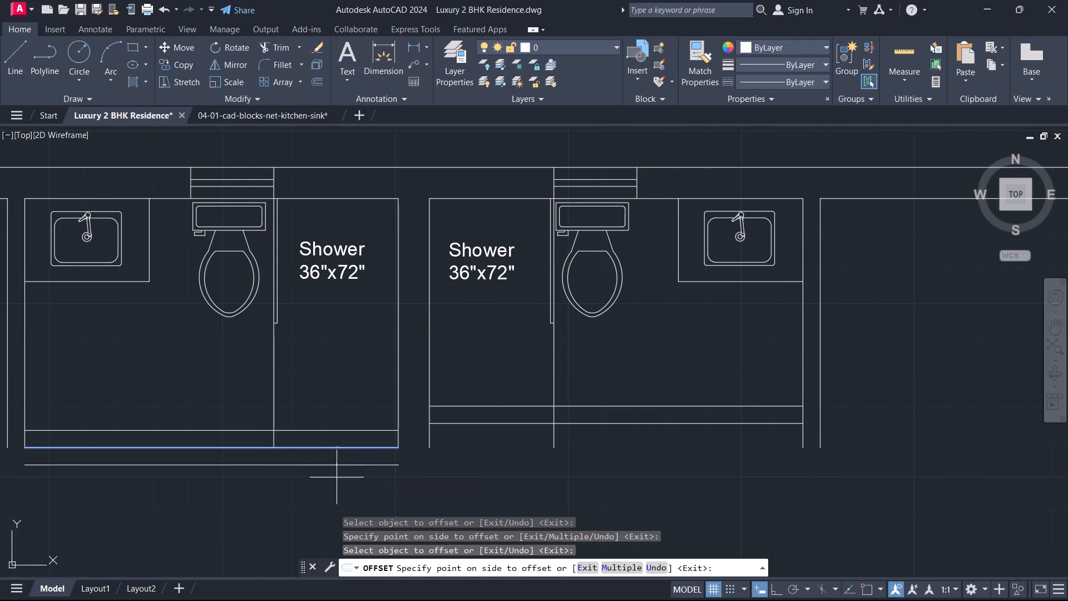
key("Escape")
Delete the stray offset line just above the second bay's lower wall line.
left_click(347, 427)
key("Delete")
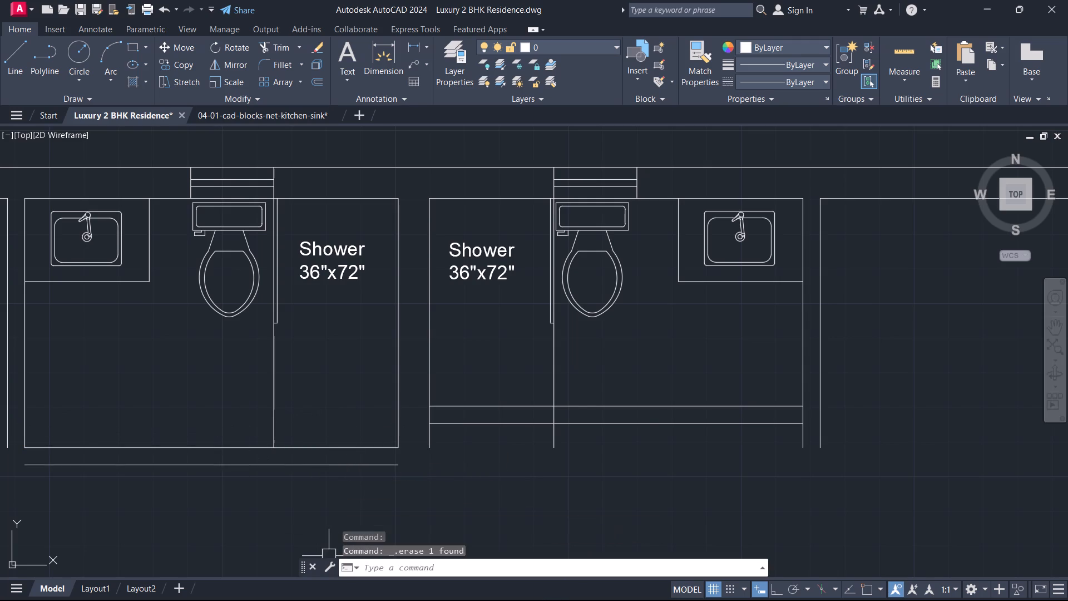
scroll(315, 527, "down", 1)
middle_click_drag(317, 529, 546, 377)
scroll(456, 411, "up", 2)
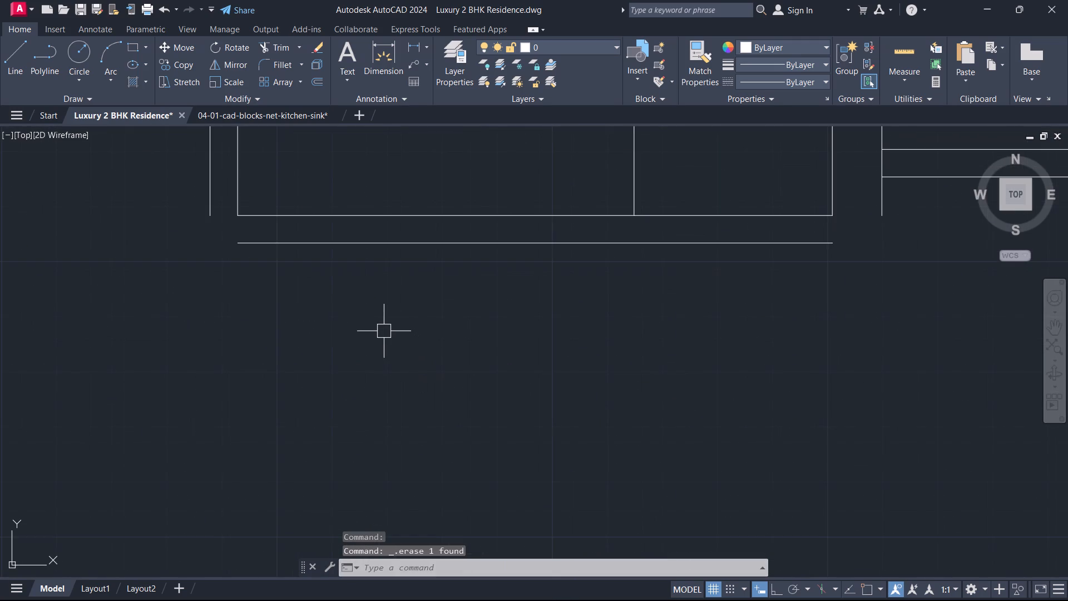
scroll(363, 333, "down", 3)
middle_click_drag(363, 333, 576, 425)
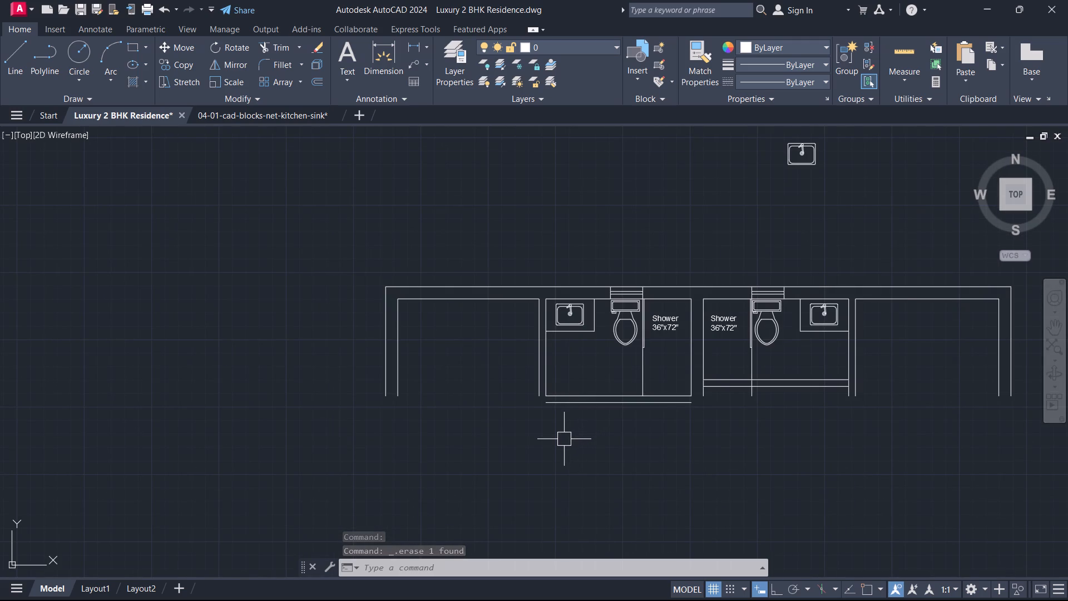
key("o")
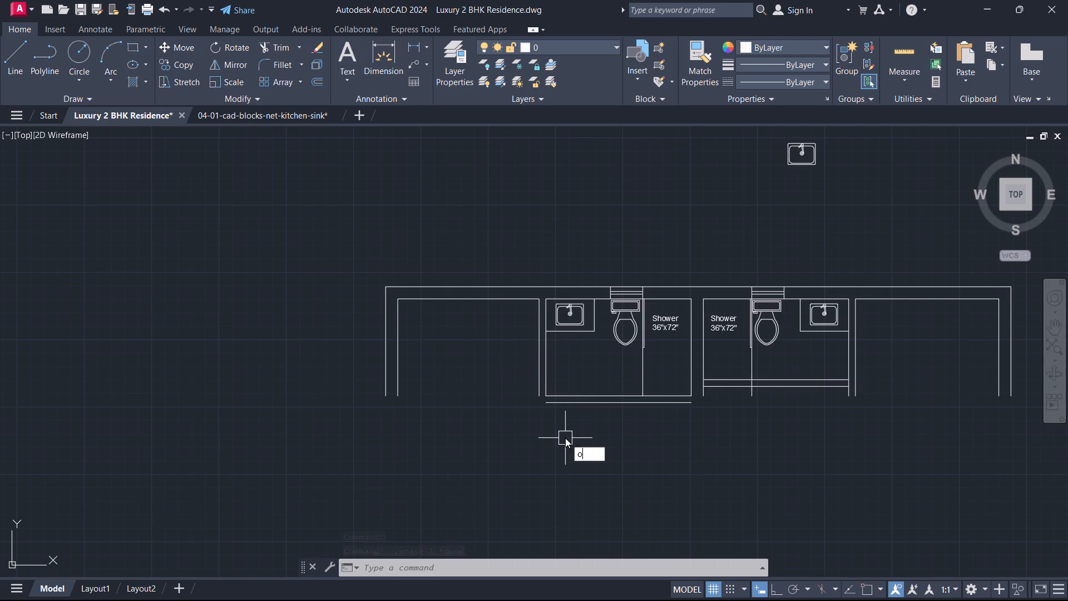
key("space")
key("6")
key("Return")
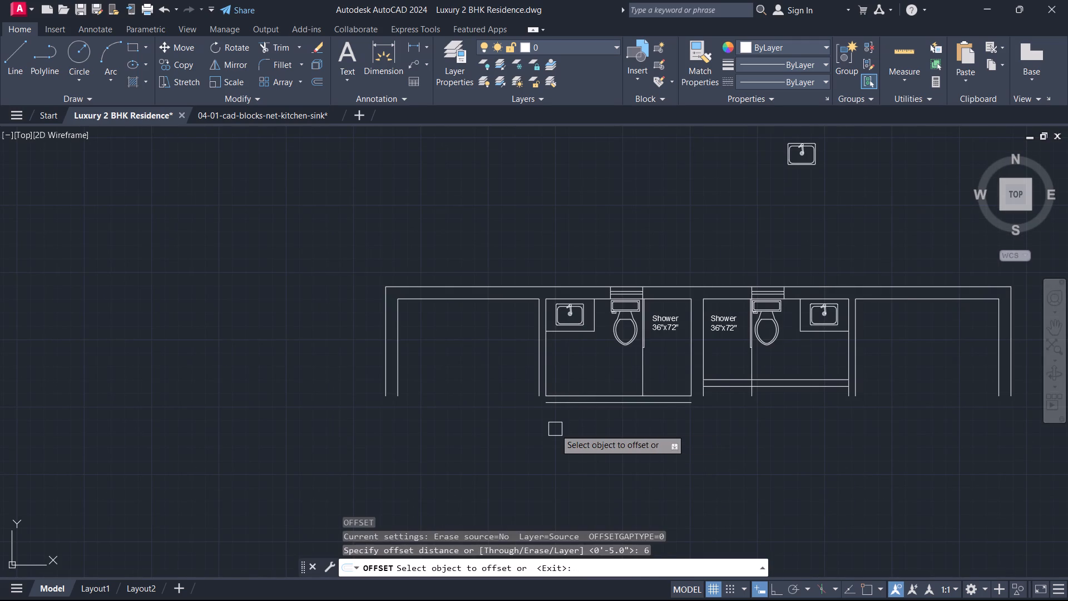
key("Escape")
Offset the first bay's upper inner wall line 6' downward to close the bay's lower end.
type("o 6'")
key("Return")
left_click(477, 303)
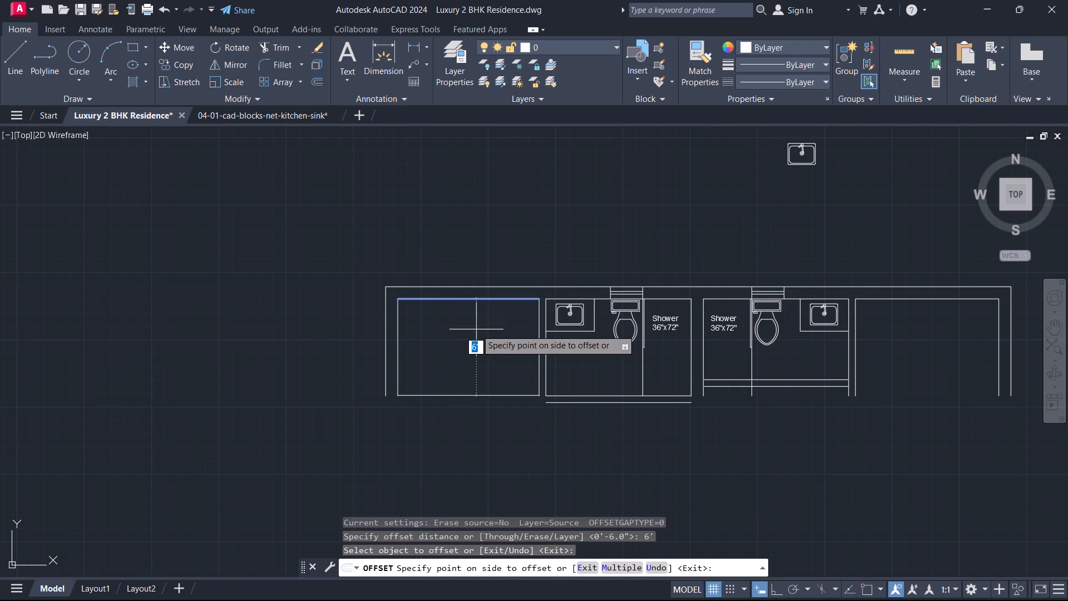
left_click(476, 332)
key("Escape")
Offset the first bay's lower wall line 5" downward to give the wall its thickness.
key("o")
key("space")
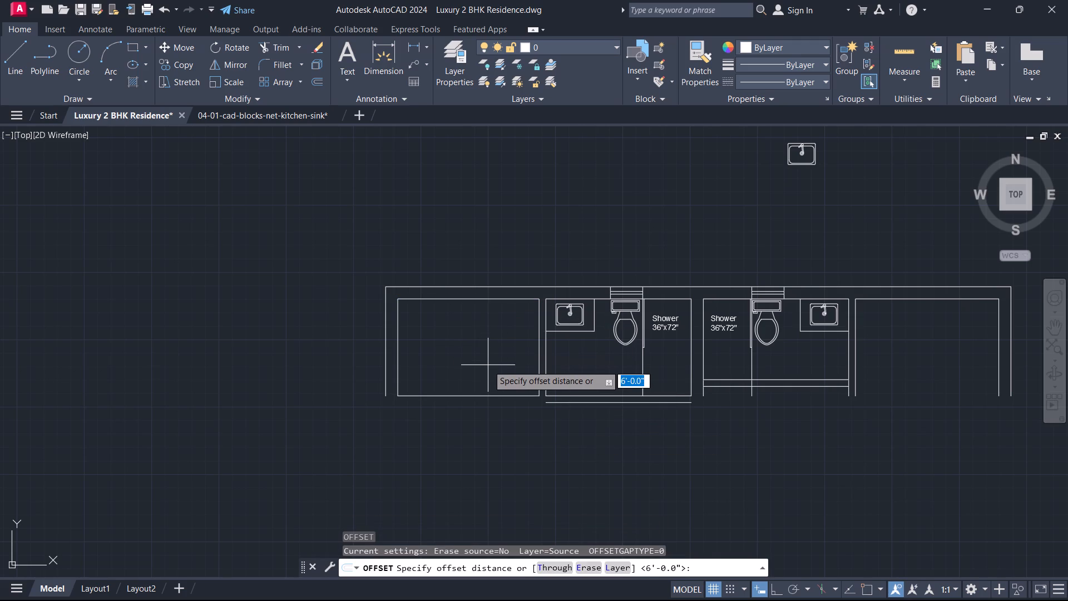
key("5")
key("Return")
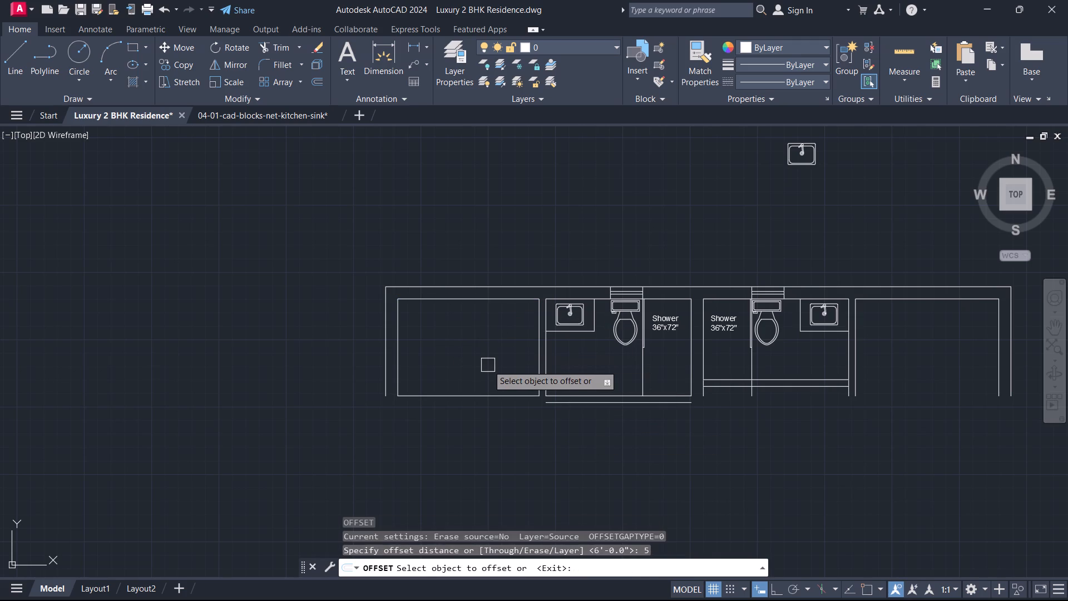
left_click(466, 391)
left_click(485, 430)
key("Escape")
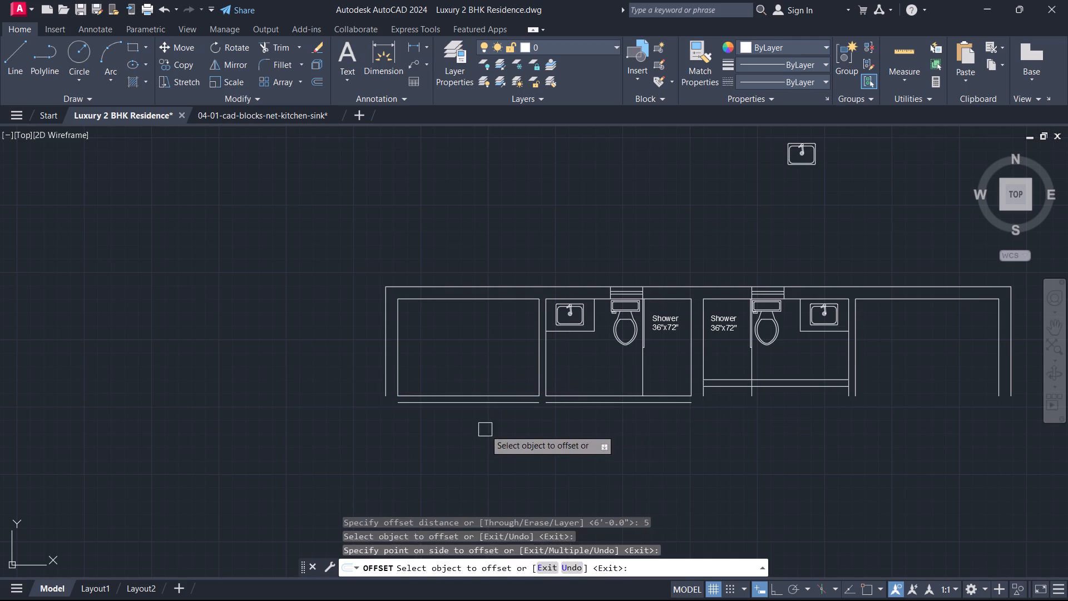
Fillet the outer left wall line with the first bay's outer lower wall line to form a square corner.
key("f")
key("space")
scroll(382, 378, "up", 2)
left_click(390, 358)
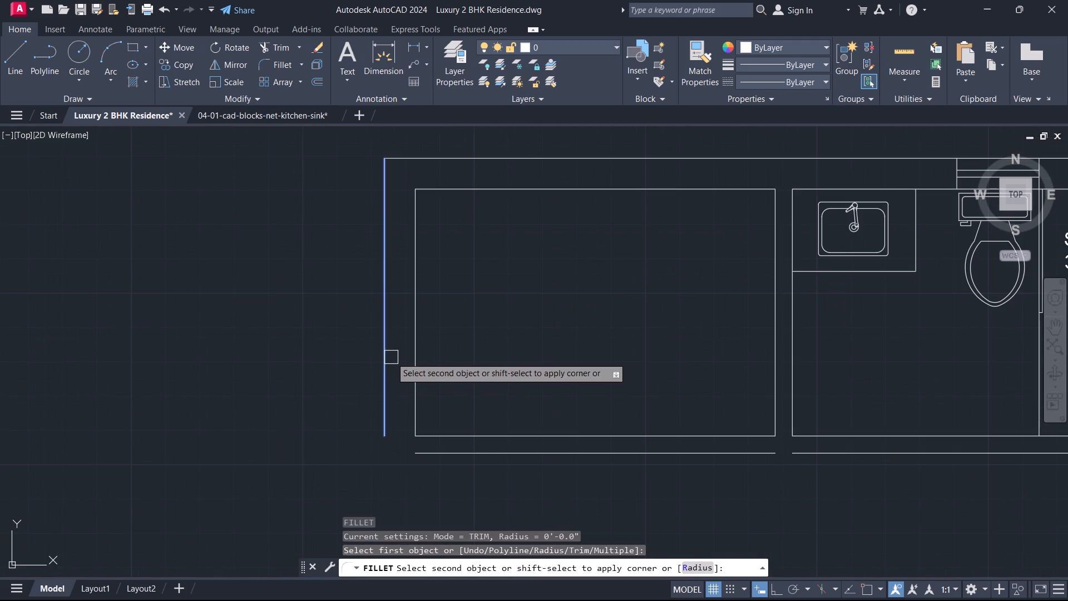
left_click(491, 454)
key("Escape")
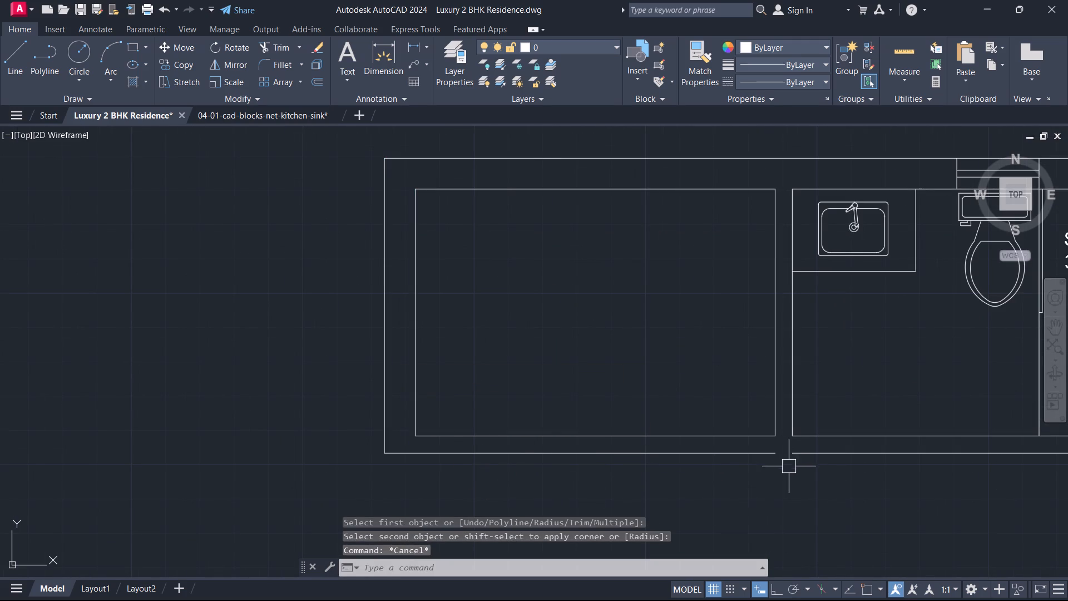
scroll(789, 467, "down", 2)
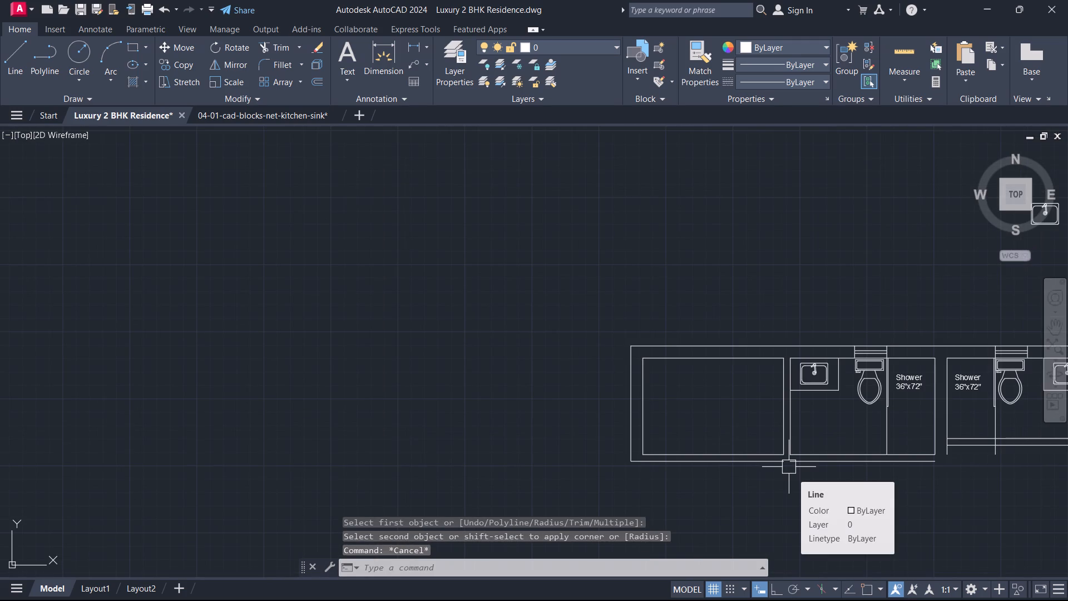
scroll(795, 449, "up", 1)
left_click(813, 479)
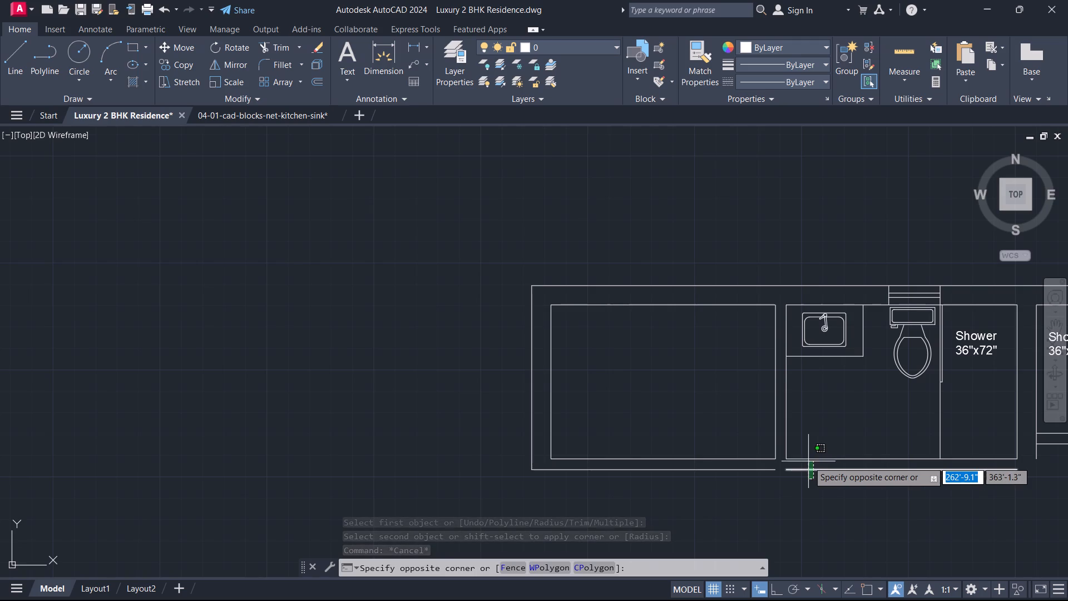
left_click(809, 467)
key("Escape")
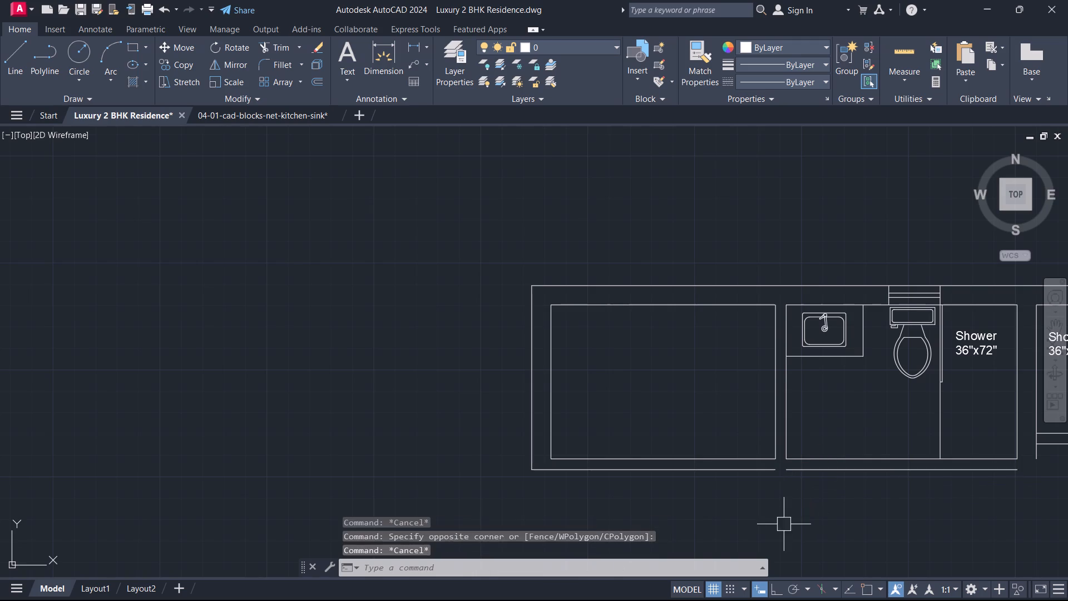
Trim the end of the third bay's shower partition line that extends below the bay's outer lower wall line.
middle_click_drag(914, 519, 758, 497)
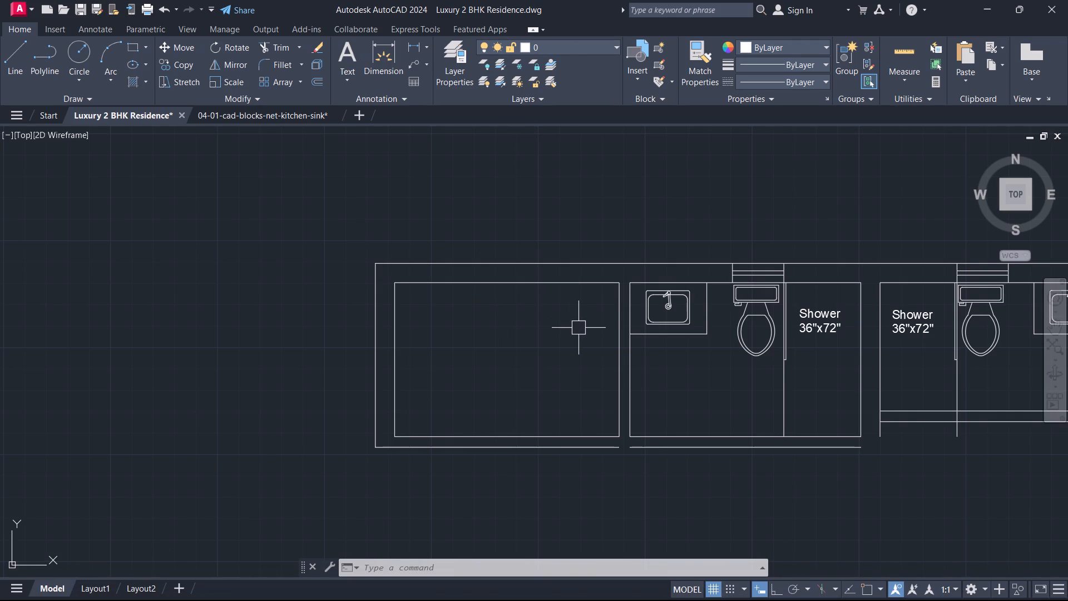
scroll(650, 351, "down", 2)
middle_click_drag(650, 352, 608, 371)
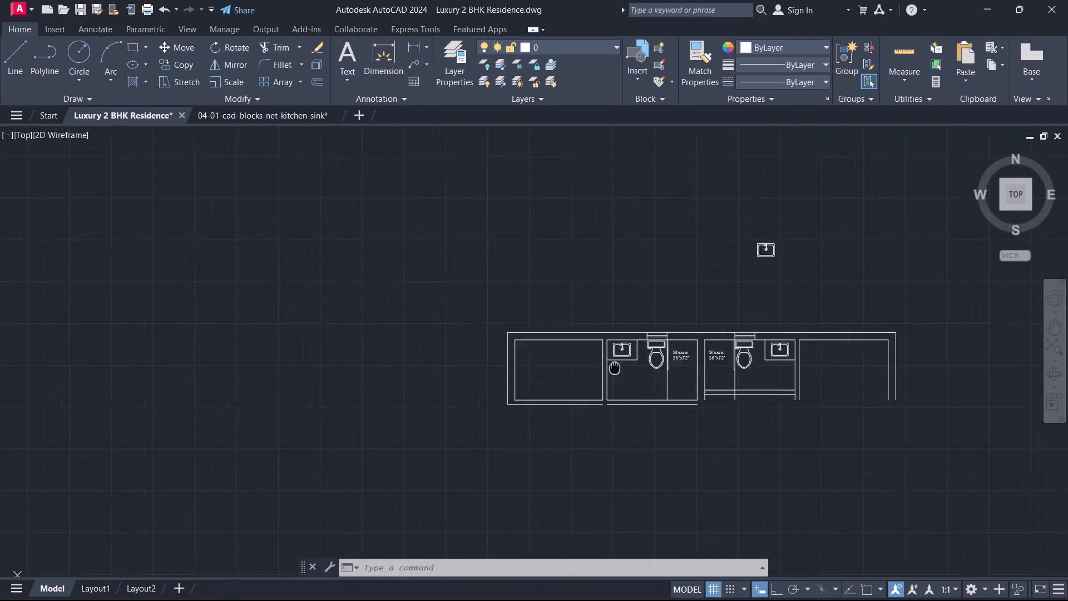
middle_click_drag(608, 371, 592, 358)
scroll(739, 265, "up", 1)
middle_click_drag(738, 325, 594, 105)
scroll(584, 207, "up", 2)
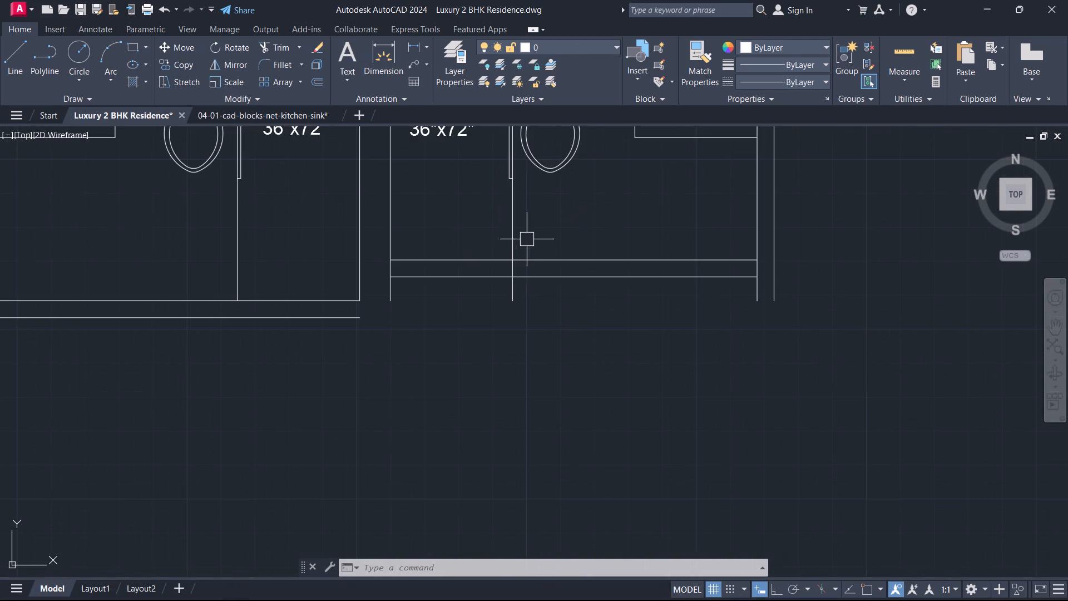
scroll(515, 288, "up", 2)
right_click(520, 296)
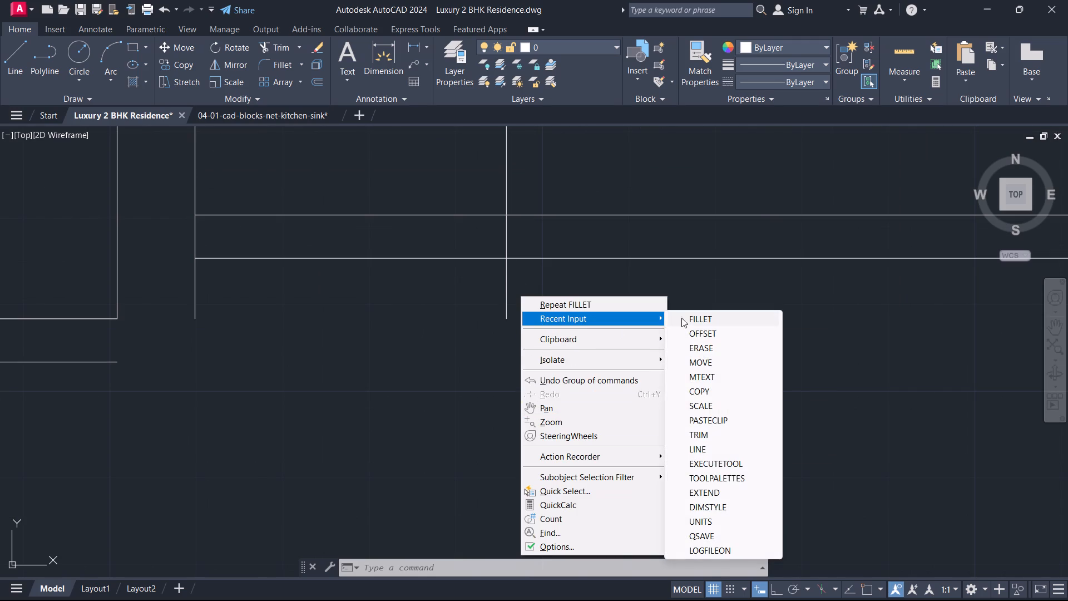
left_click(716, 430)
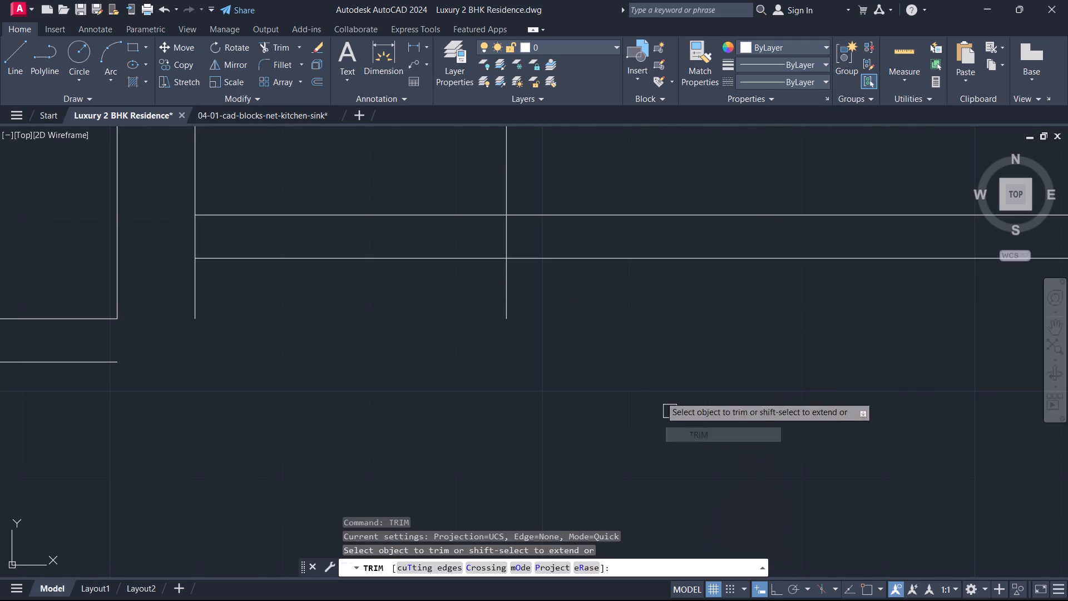
left_click_drag(527, 315, 519, 314)
left_click_drag(468, 301, 478, 304)
Trim the segment of the third bay's left wall line between its two lower wall lines.
left_click(523, 240)
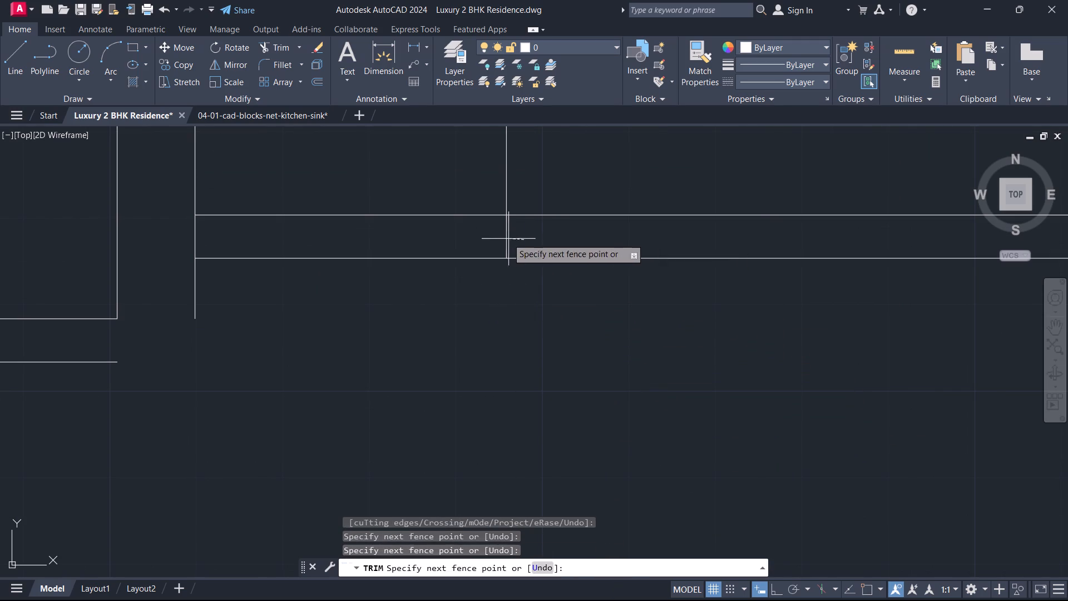
left_click(507, 238)
left_click(190, 238)
scroll(201, 383, "down", 3)
middle_click_drag(201, 383, 210, 385)
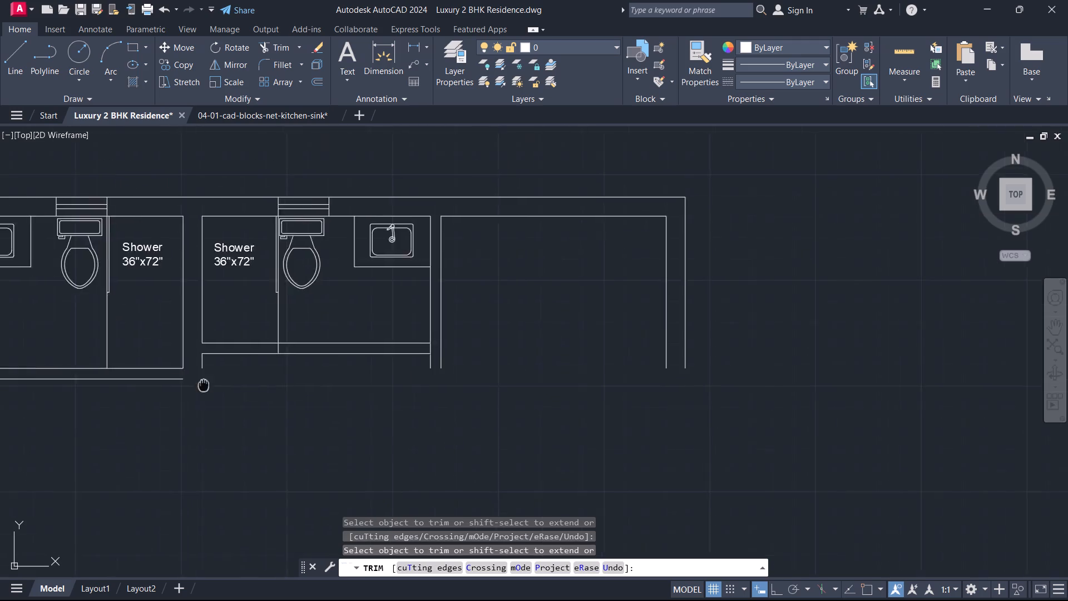
middle_click_drag(210, 385, 622, 211)
right_click(611, 251)
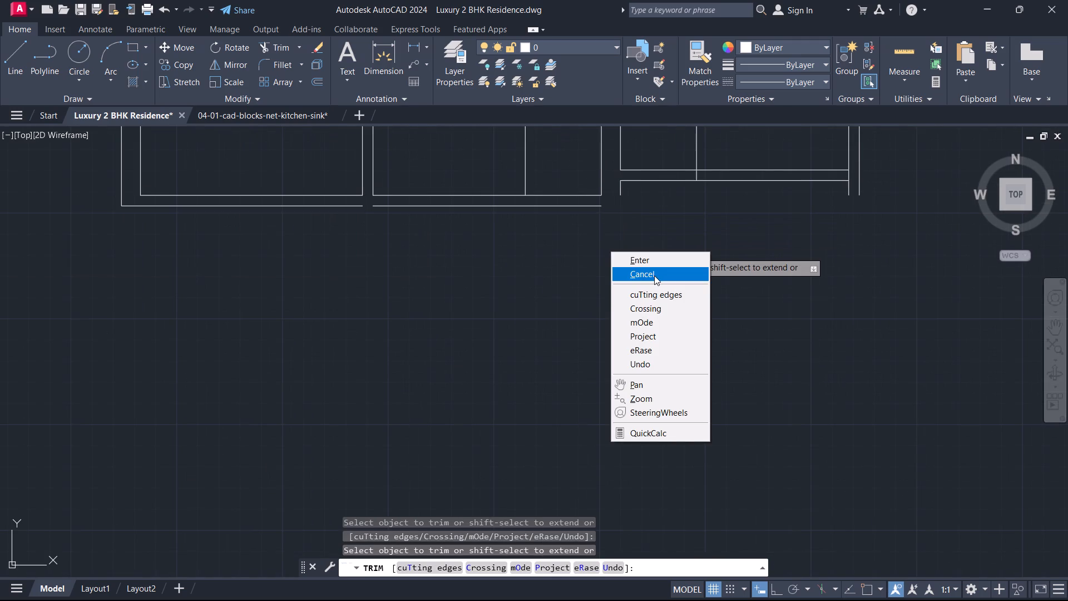
left_click(654, 275)
Start a line near the right end of the second bay's outer lower wall line.
scroll(602, 316, "down", 2)
middle_click_drag(595, 313, 624, 372)
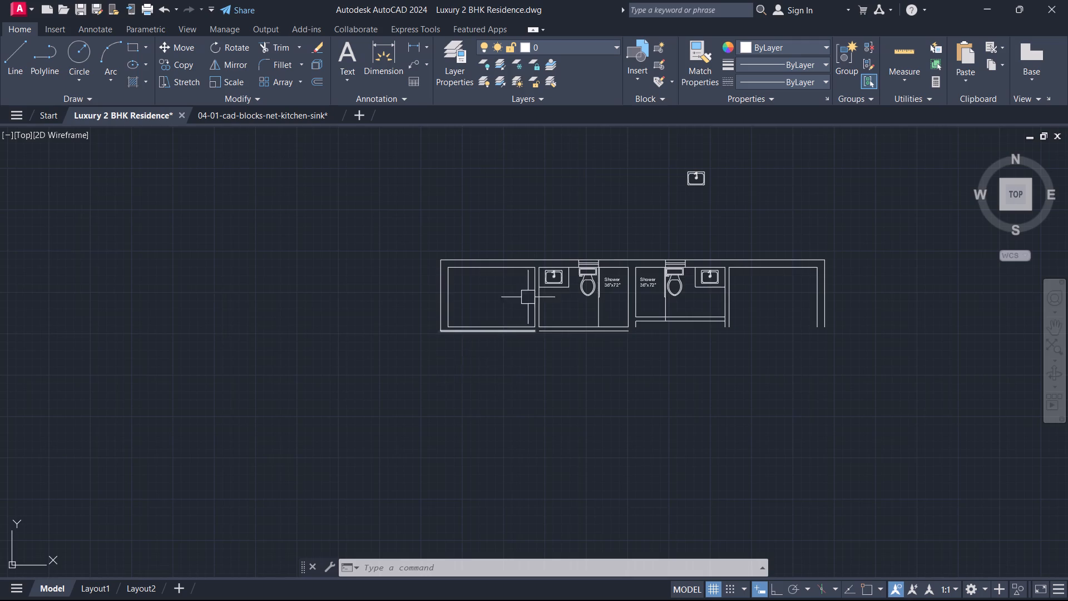
scroll(566, 308, "up", 2)
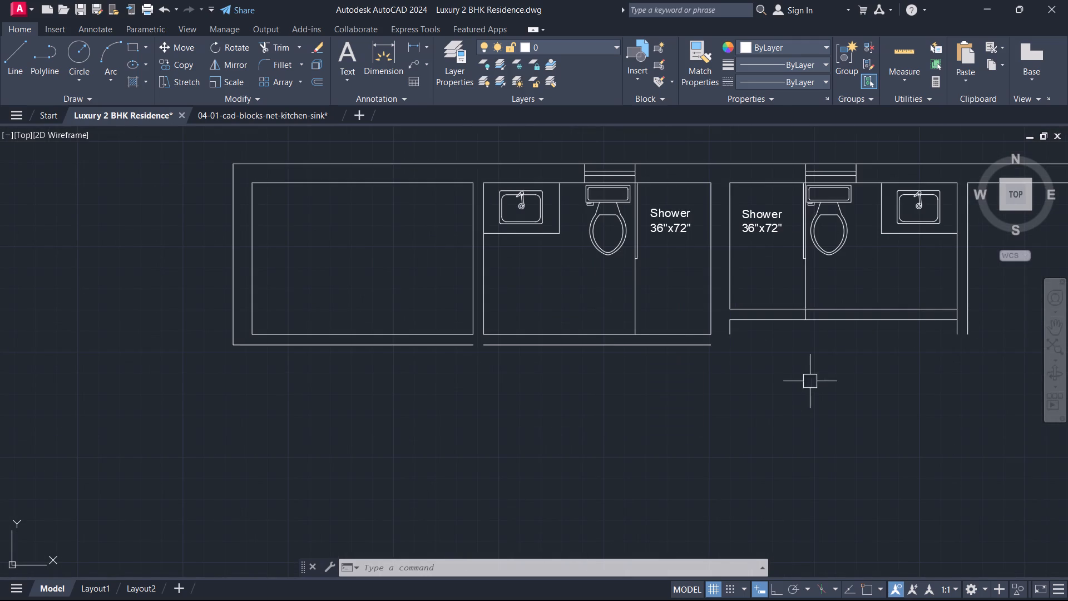
type("l")
key("space")
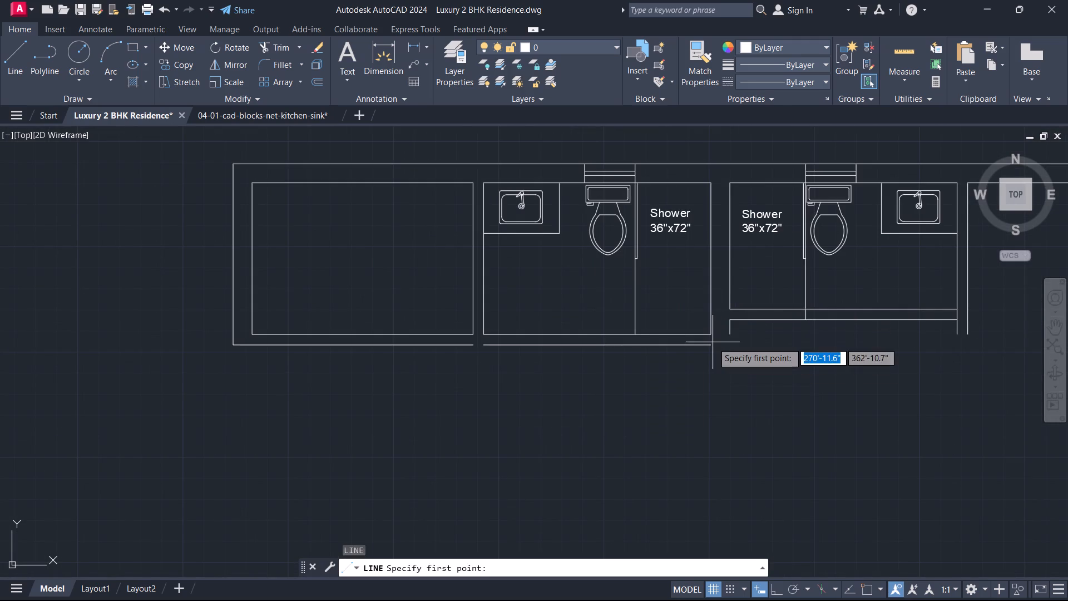
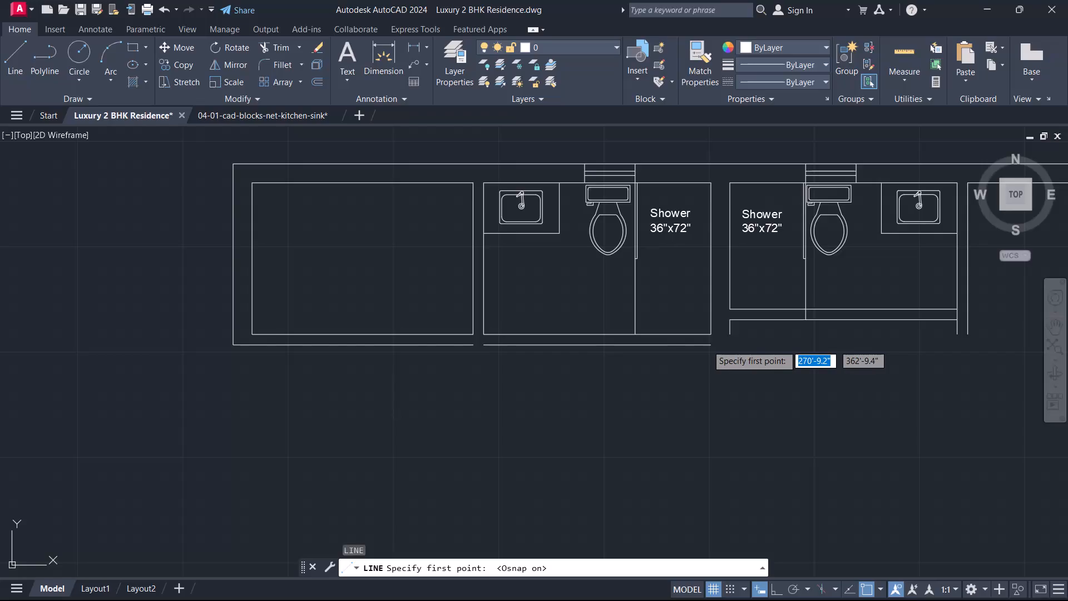
Draw a vertical wall line straight down from the right end of the second bay's outer lower wall line.
key("F8")
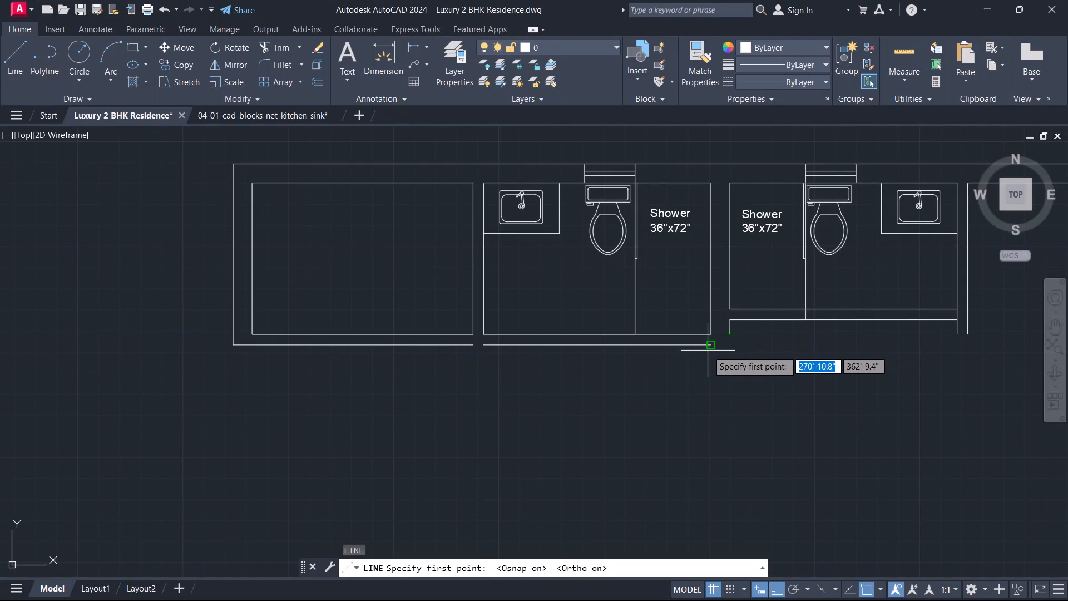
left_click(708, 351)
left_click(715, 469)
key("Escape")
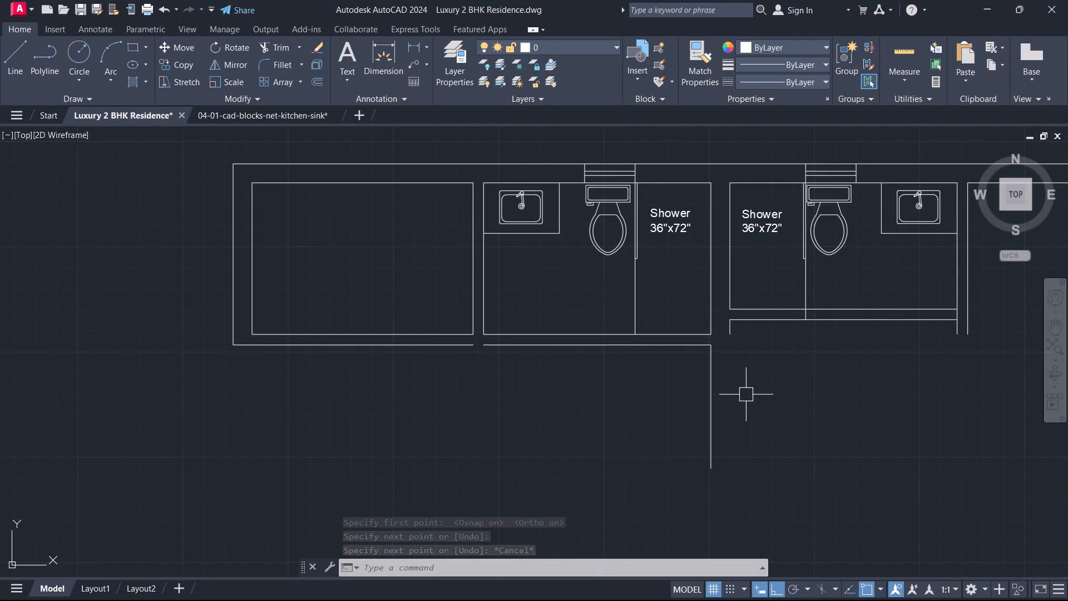
Fillet the first bay's outer lower wall line with the new vertical wall line to form one continuous square corner.
type("f")
key("space")
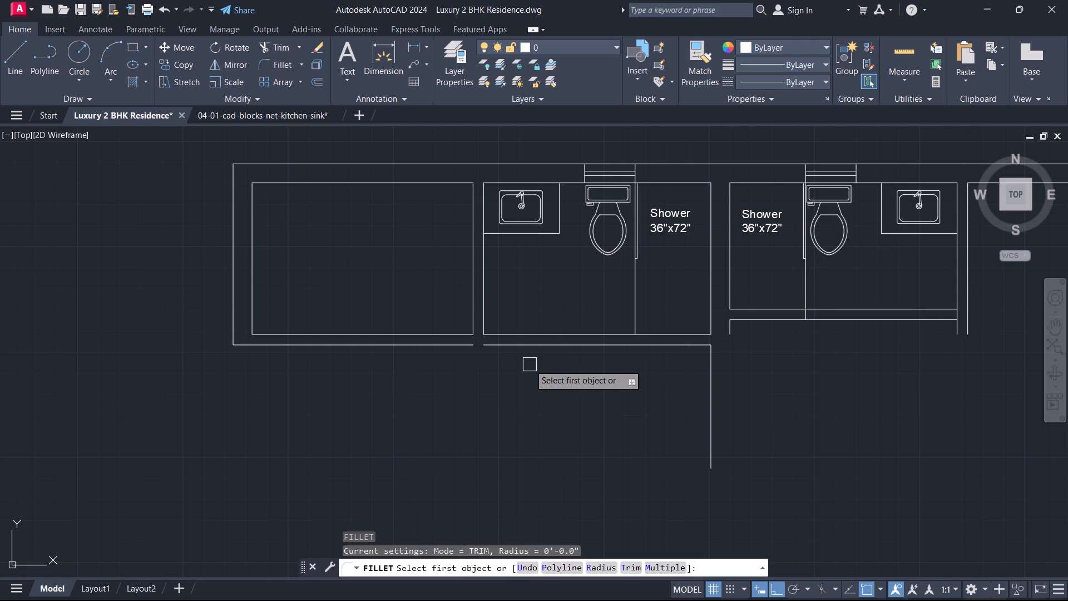
left_click(400, 347)
left_click(706, 399)
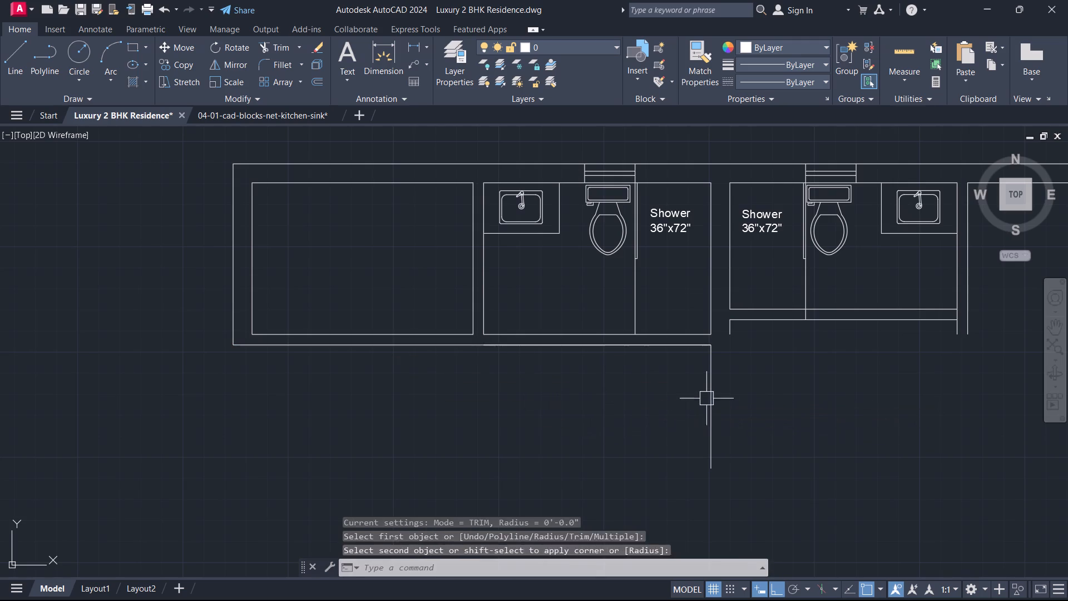
key("Escape")
Erase the duplicate outer lower wall line overlapping beneath the second bay.
scroll(515, 354, "up", 3)
left_click(419, 308)
scroll(913, 501, "up", 1)
scroll(872, 503, "down", 2)
middle_click_drag(841, 506, 452, 494)
left_click(839, 475)
key("Delete")
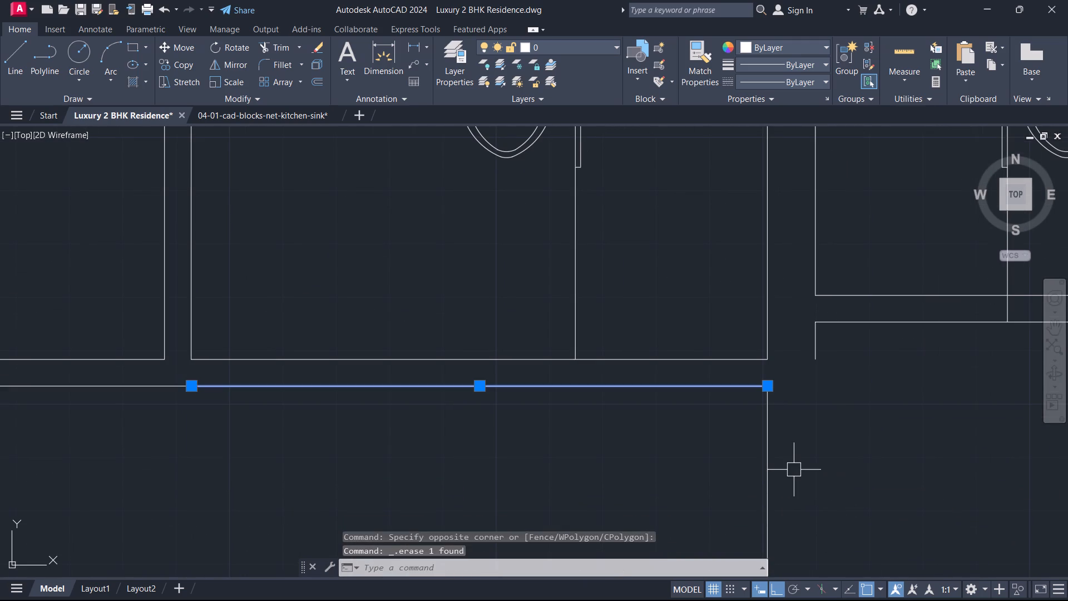
key("Escape")
Draw a 5" line across the partition wall's lower end, joining the first and second bays' inner lower corners.
scroll(835, 362, "down", 2)
middle_click_drag(835, 362, 423, 239)
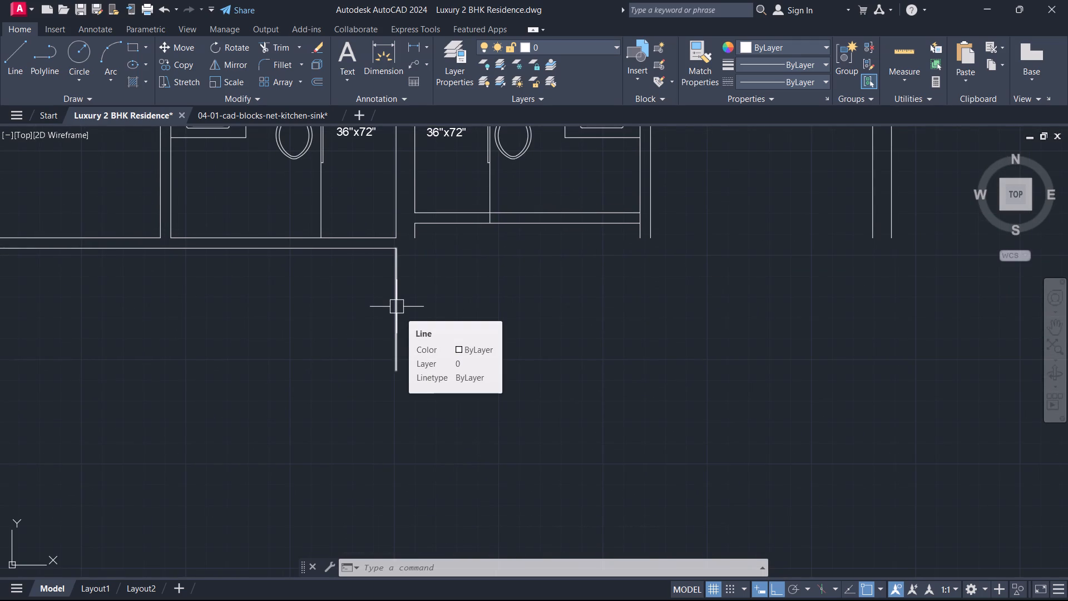
middle_click_drag(370, 256, 704, 291)
scroll(713, 295, "up", 1)
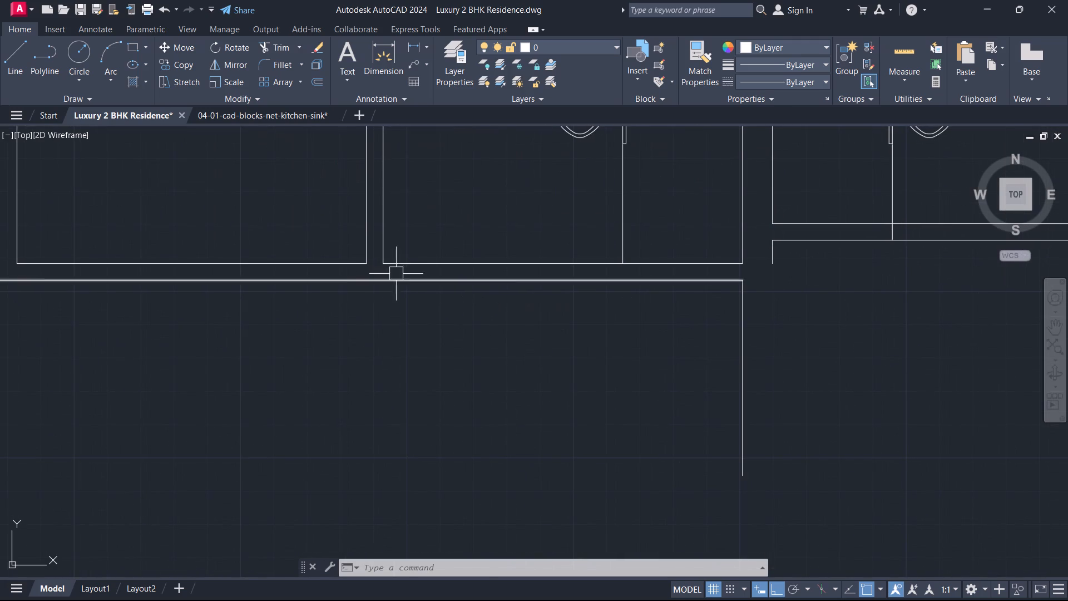
scroll(380, 269, "up", 2)
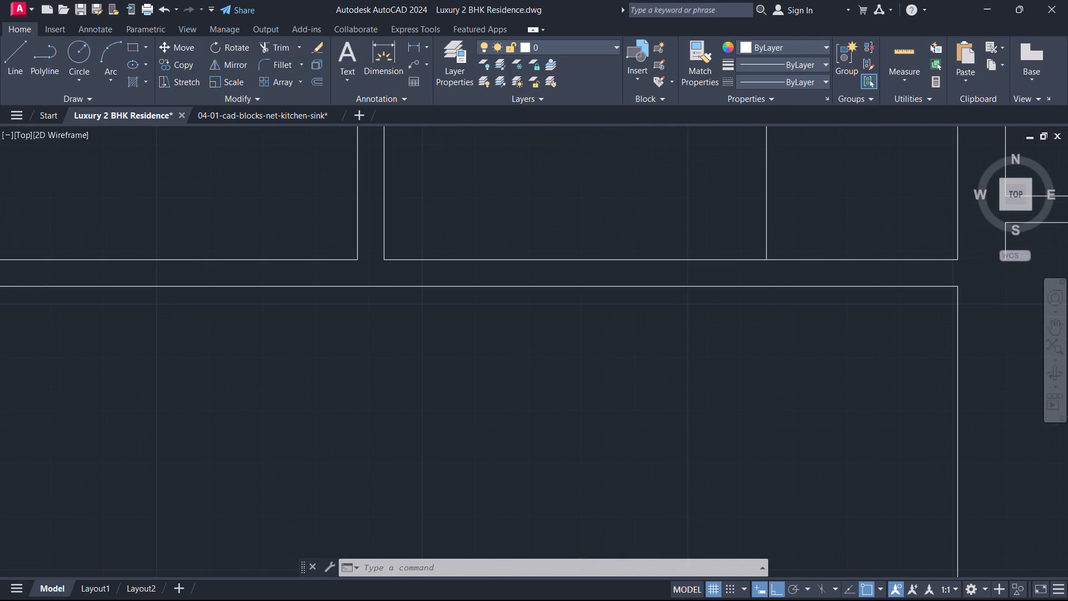
type("l")
key("space")
scroll(380, 269, "up", 1)
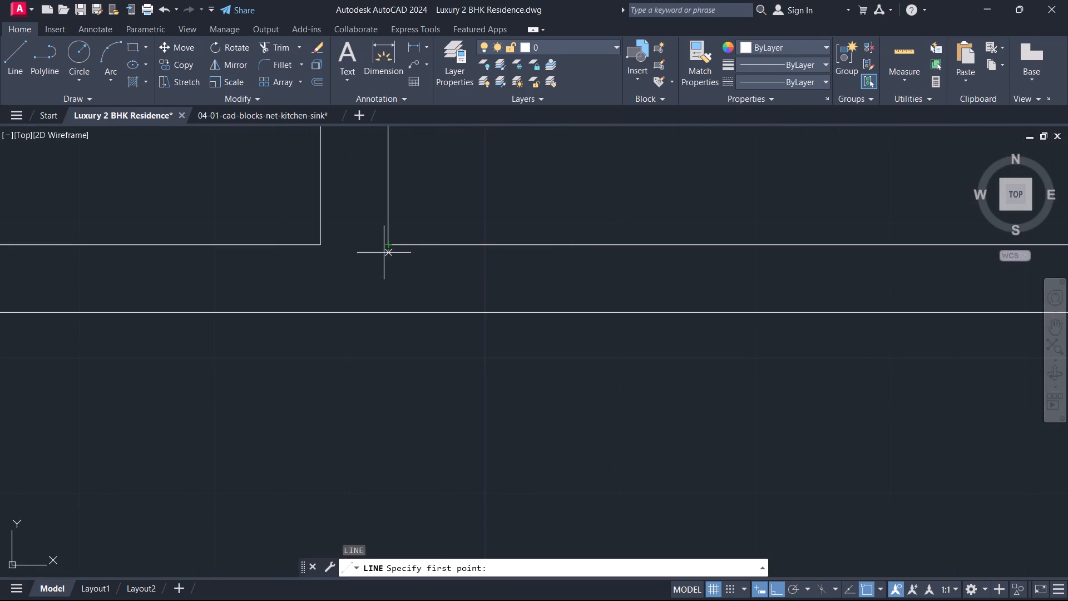
left_click(390, 244)
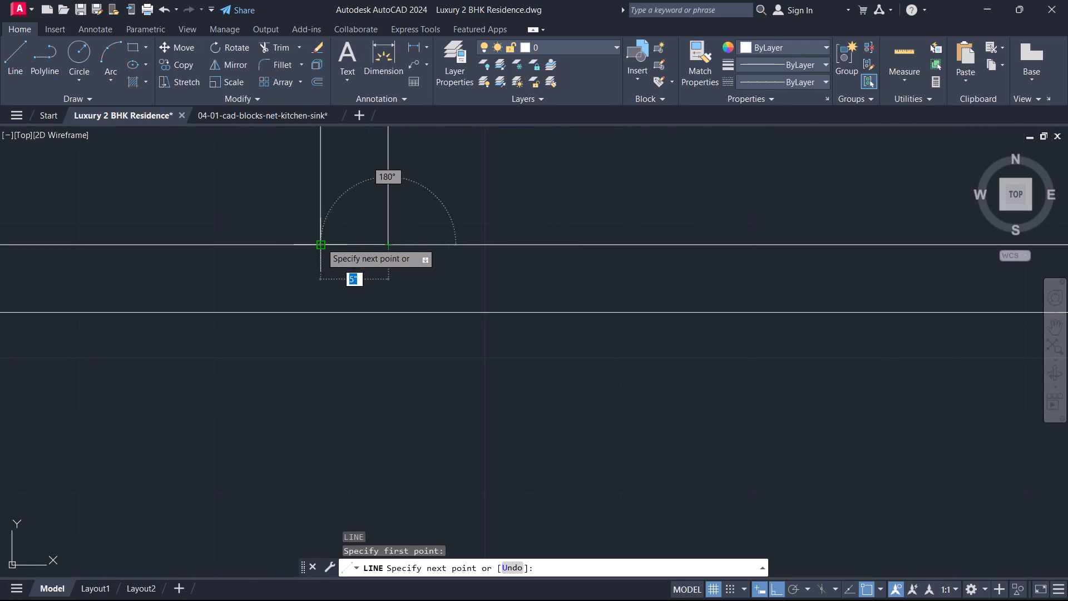
left_click(321, 243)
key("Escape")
Offset the 5" closing line 4" upward inside the partition wall to mark the lower door jamb.
type("o")
key("space")
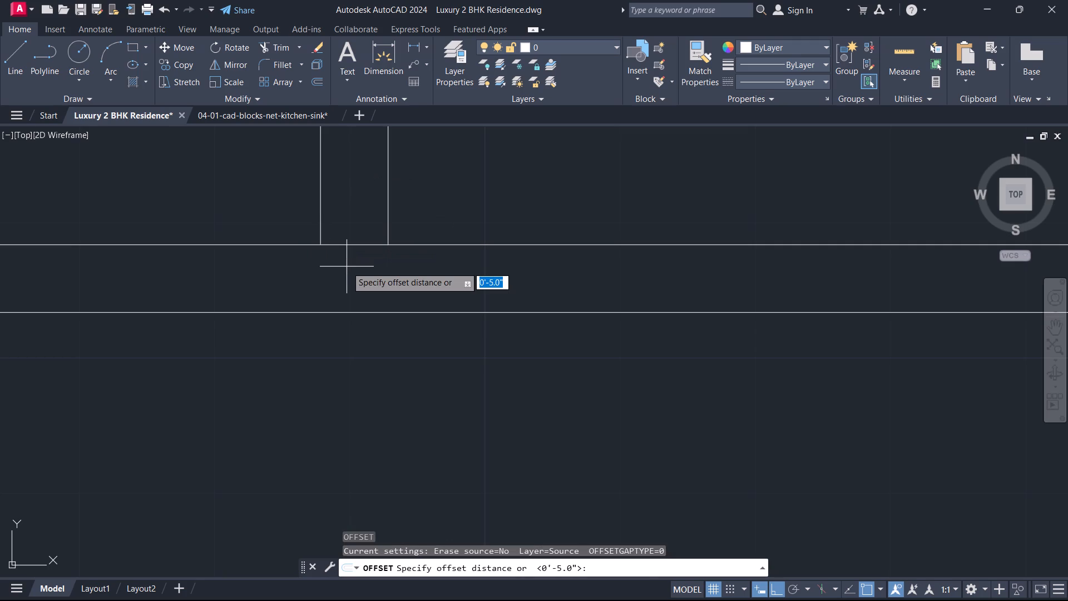
key("4")
key("Return")
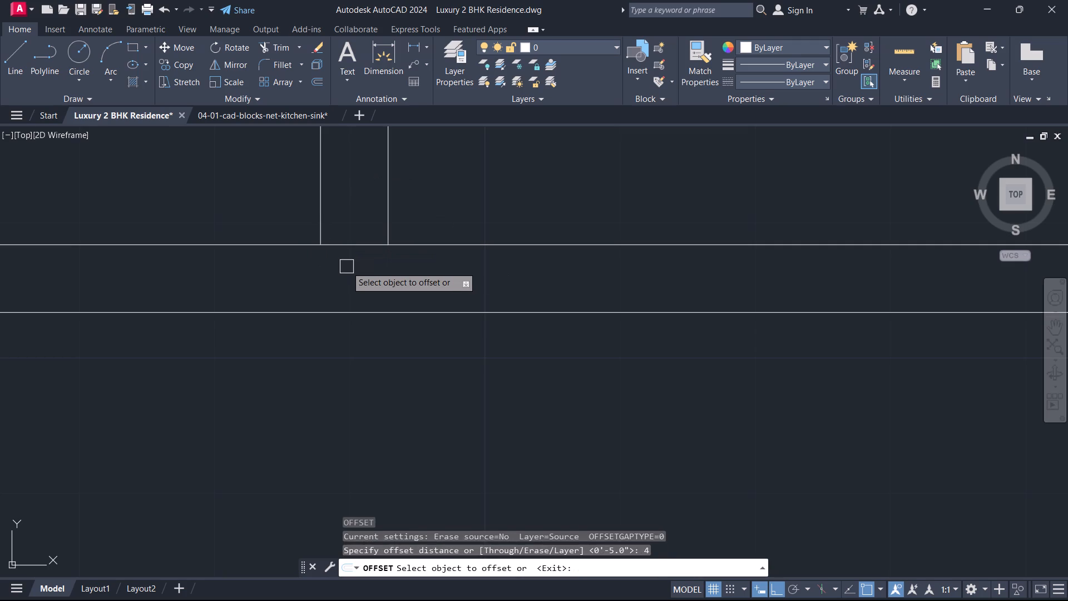
left_click(337, 242)
left_click(334, 199)
key("Escape")
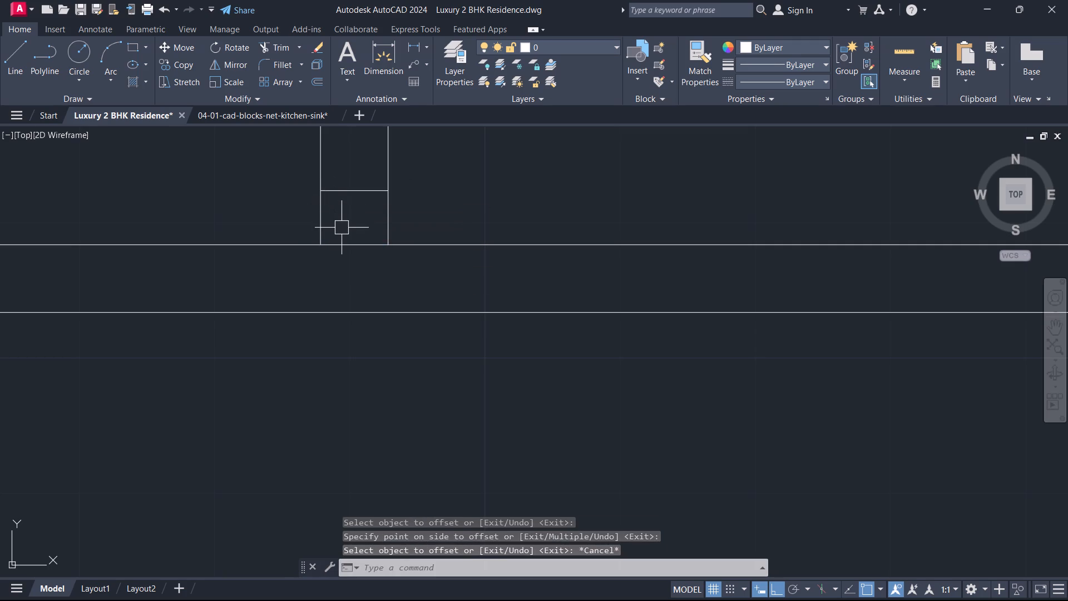
Trim away the closing line at the partition wall's base between the two bays' inner lower corners.
type("tr")
key("space")
left_click(343, 229)
left_click(346, 269)
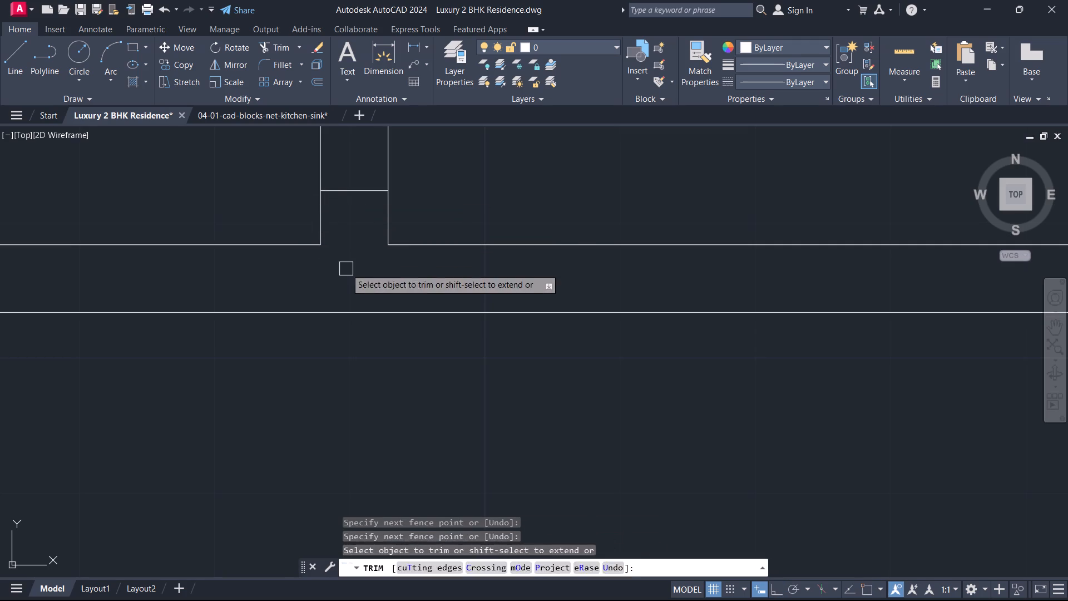
key("Escape")
Offset the lower door jamb line 2'6" upward to mark the upper jamb of the door opening.
middle_click_drag(369, 228, 355, 339)
scroll(369, 228, "down", 1)
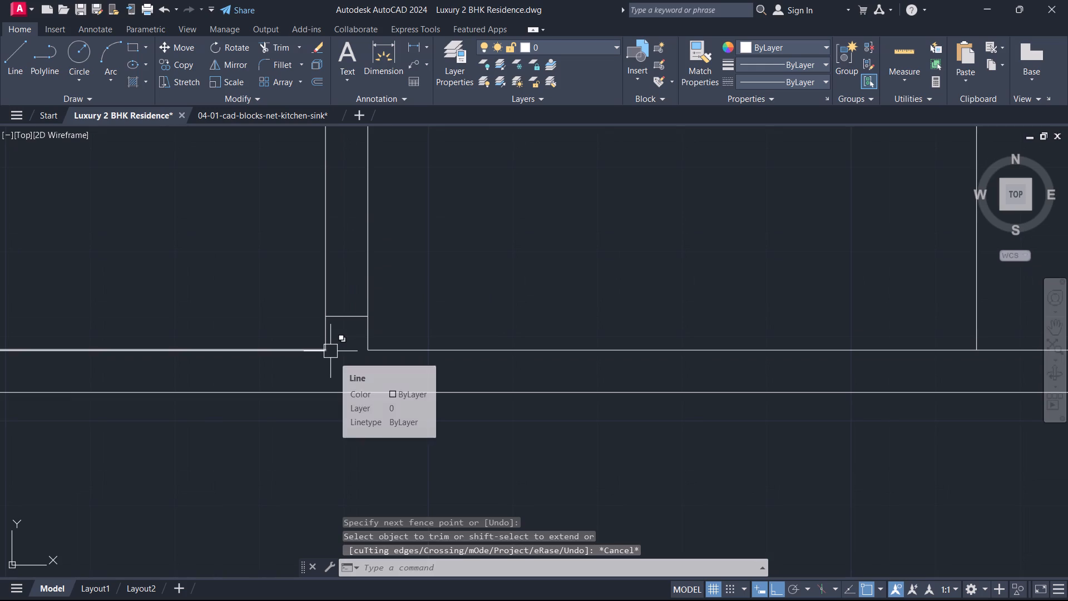
type("o 2'6")
key("Return")
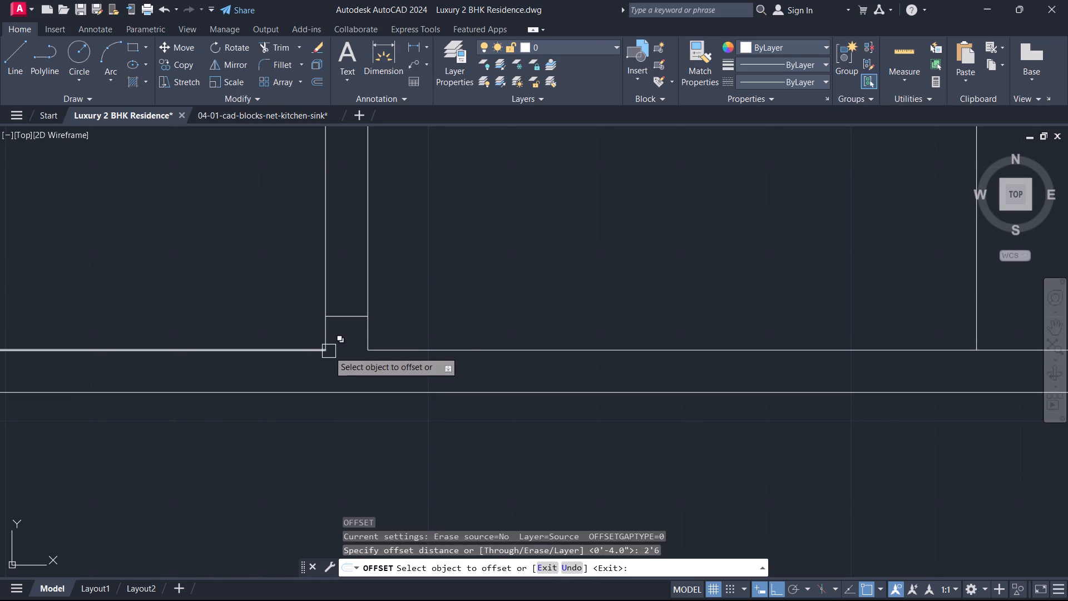
left_click(351, 309)
left_click(369, 168)
key("Escape")
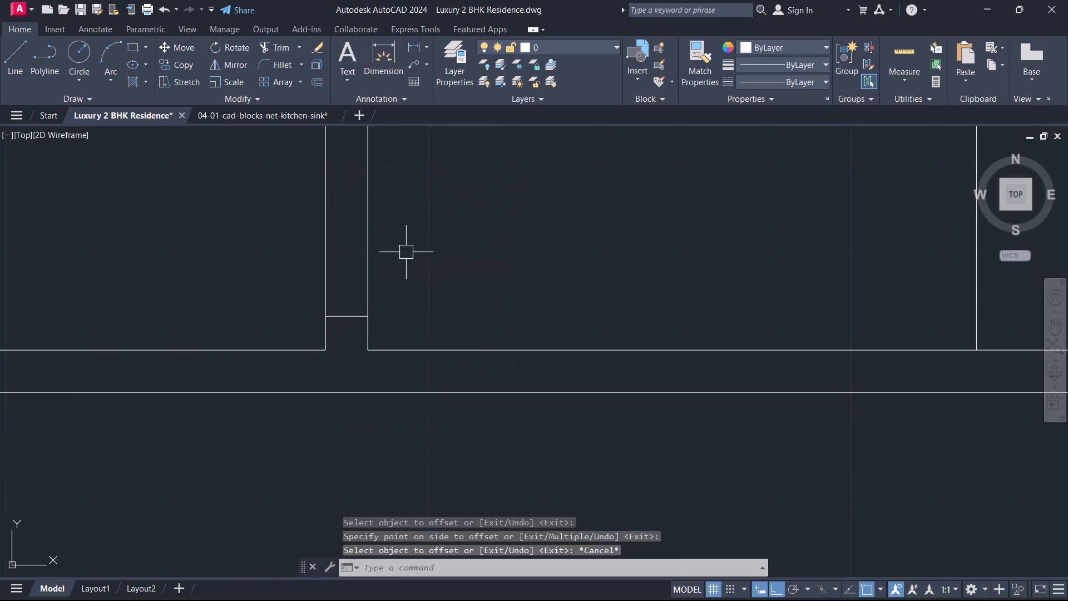
Trim both partition wall lines between the two jamb lines to open the doorway between the first and second bays.
scroll(410, 253, "down", 1)
middle_click_drag(410, 253, 439, 349)
scroll(410, 253, "down", 1)
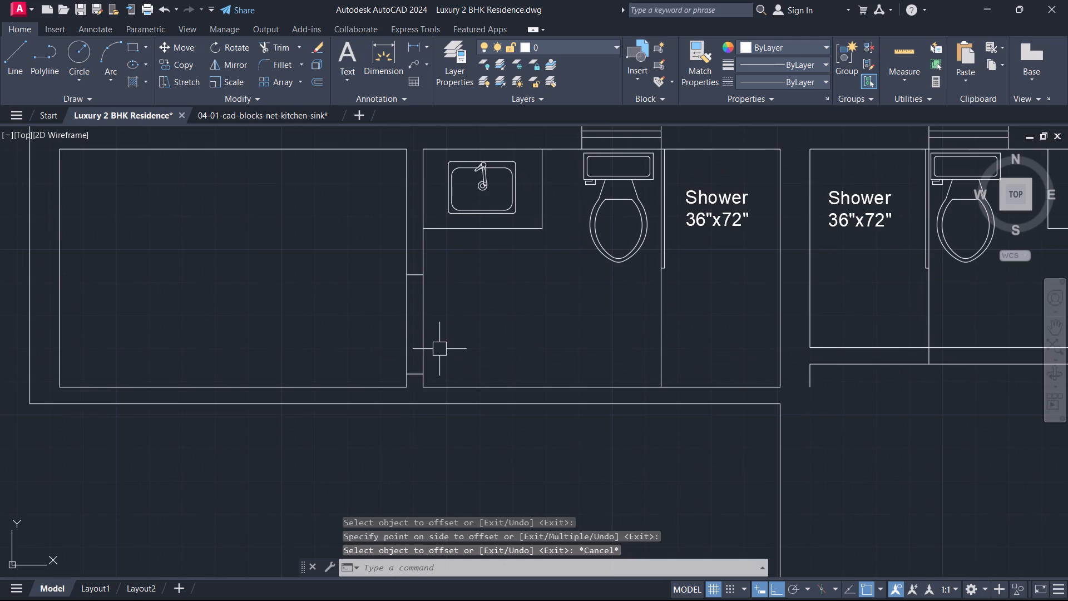
type("tr")
key("space")
left_click(426, 293)
left_click_drag(343, 316, 350, 318)
left_click(471, 327)
key("Escape")
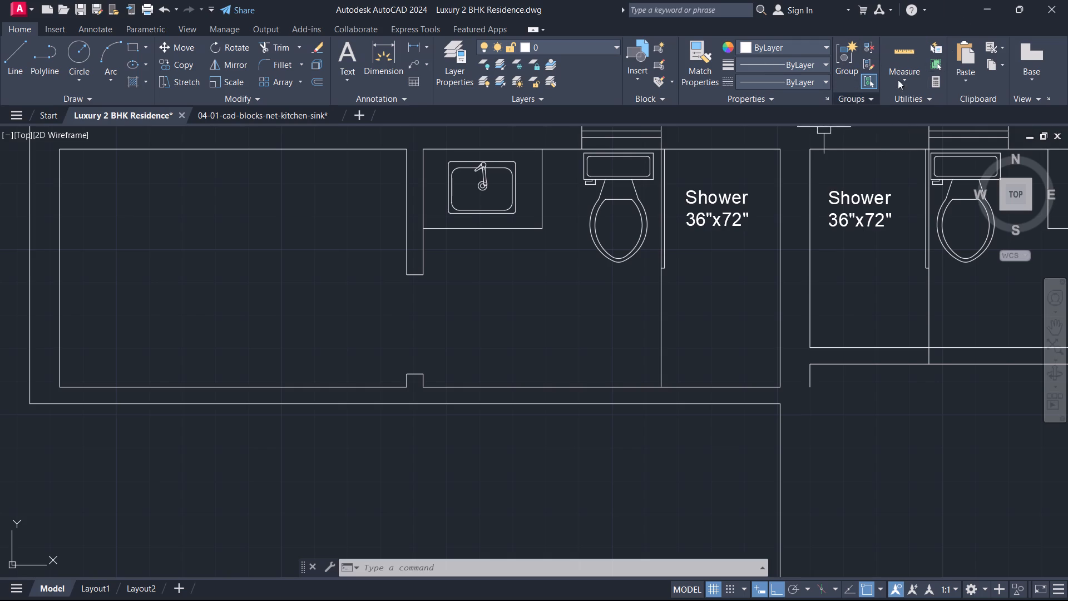
Draw a 2'6" horizontal door leaf line from the lower jamb's right corner into the second bay.
scroll(618, 210, "down", 3)
scroll(518, 249, "up", 2)
middle_click_drag(518, 249, 579, 381)
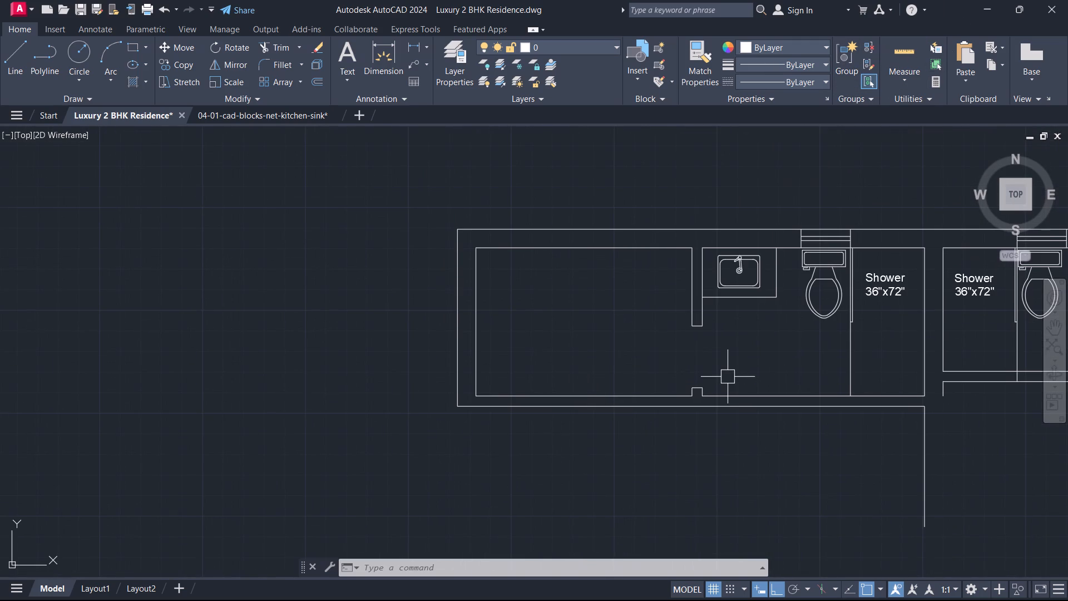
type("l")
key("space")
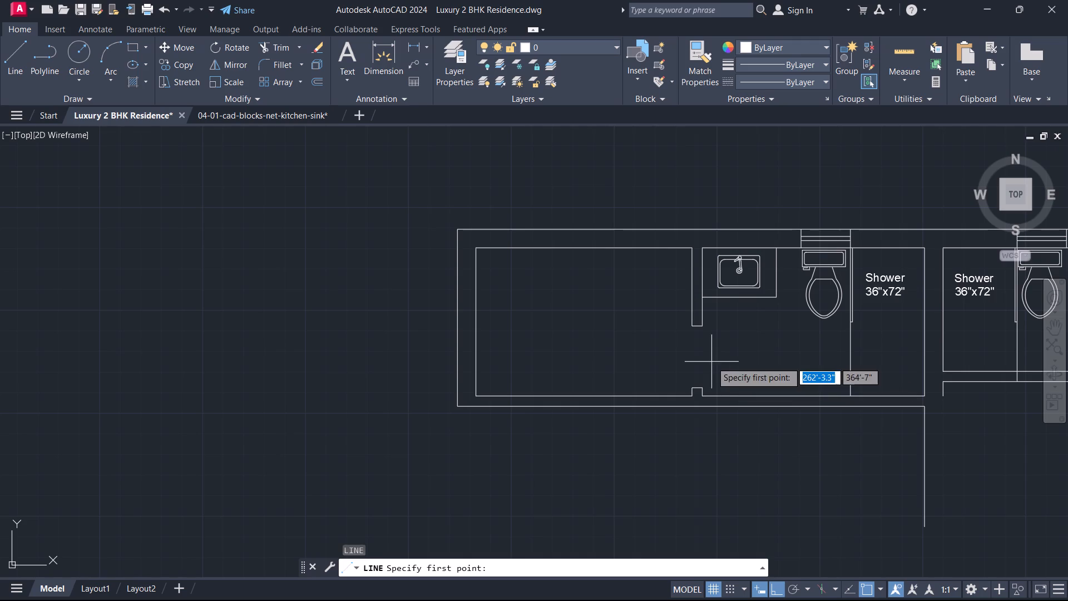
scroll(700, 423, "up", 3)
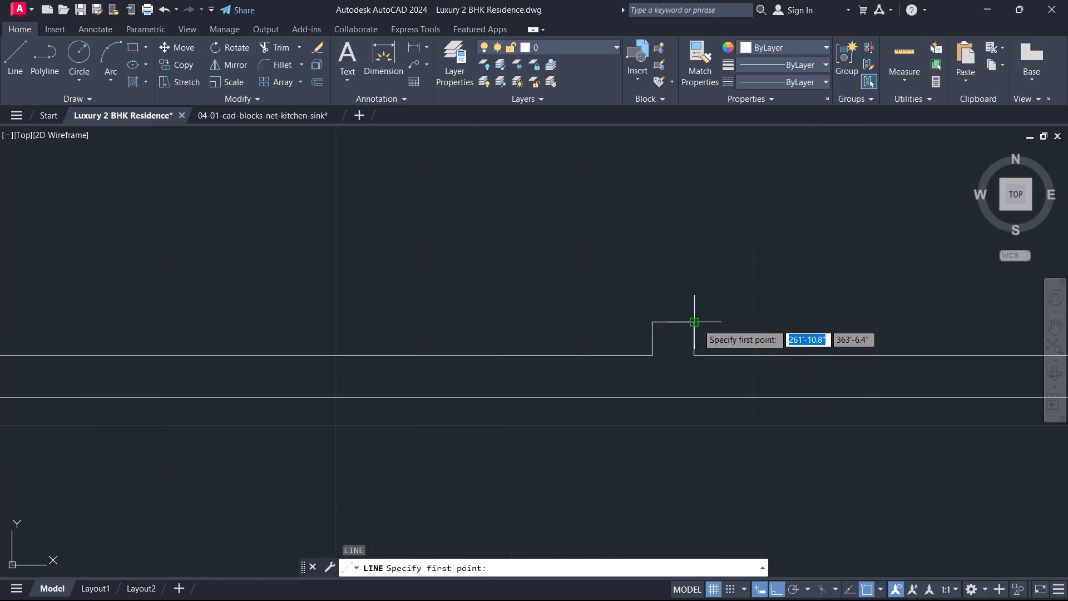
left_click(698, 324)
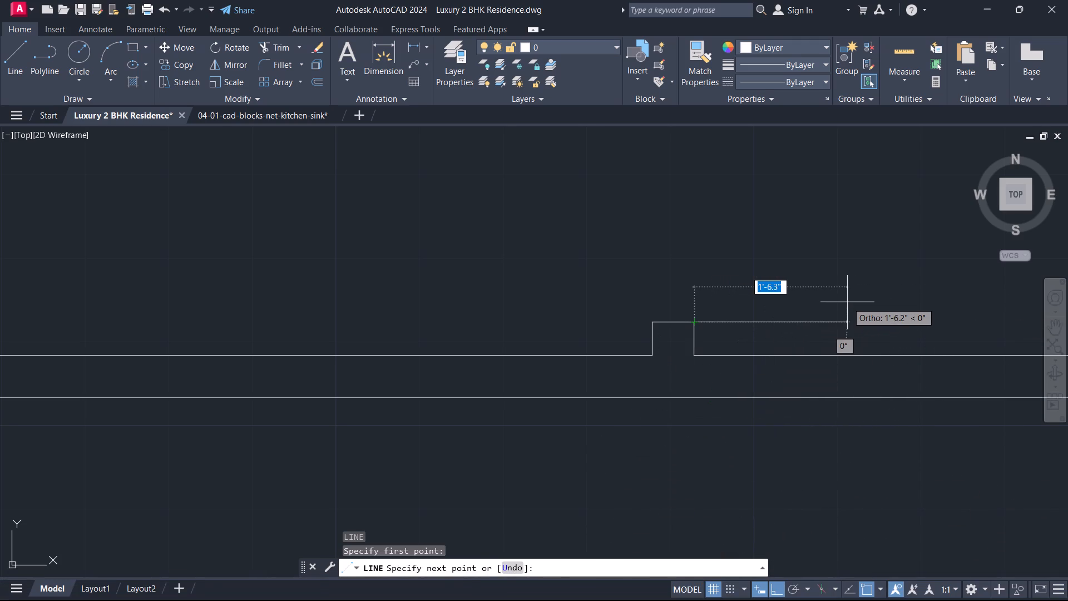
type("2'6")
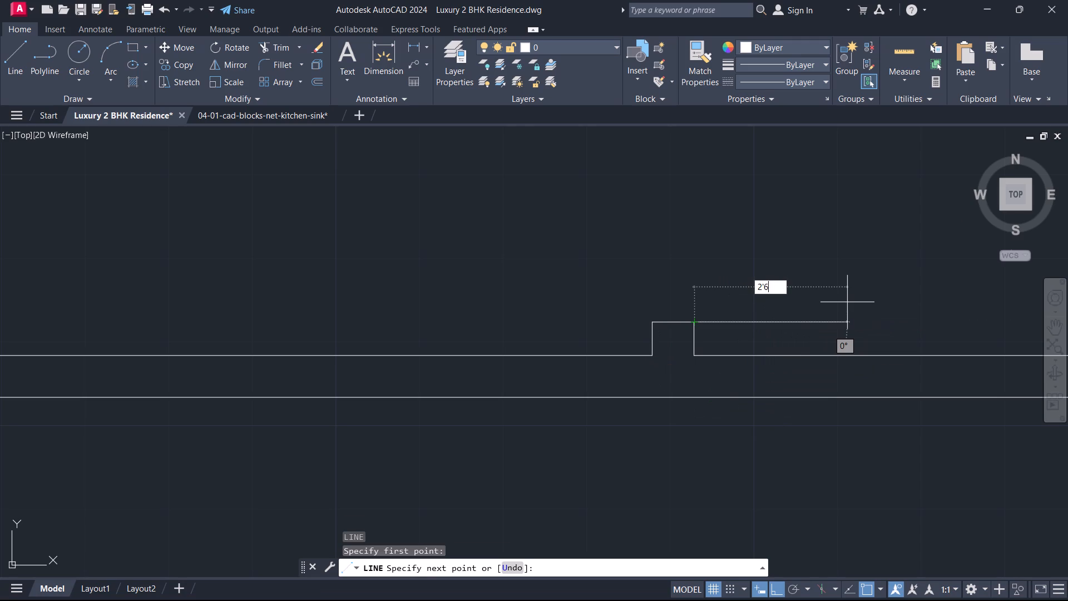
key("Return")
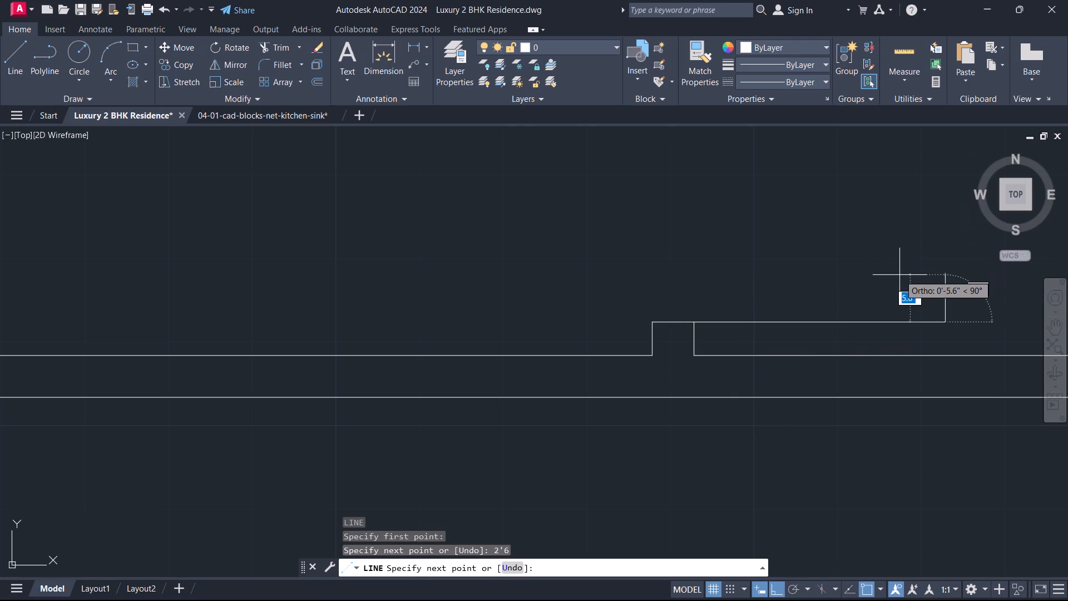
key("Escape")
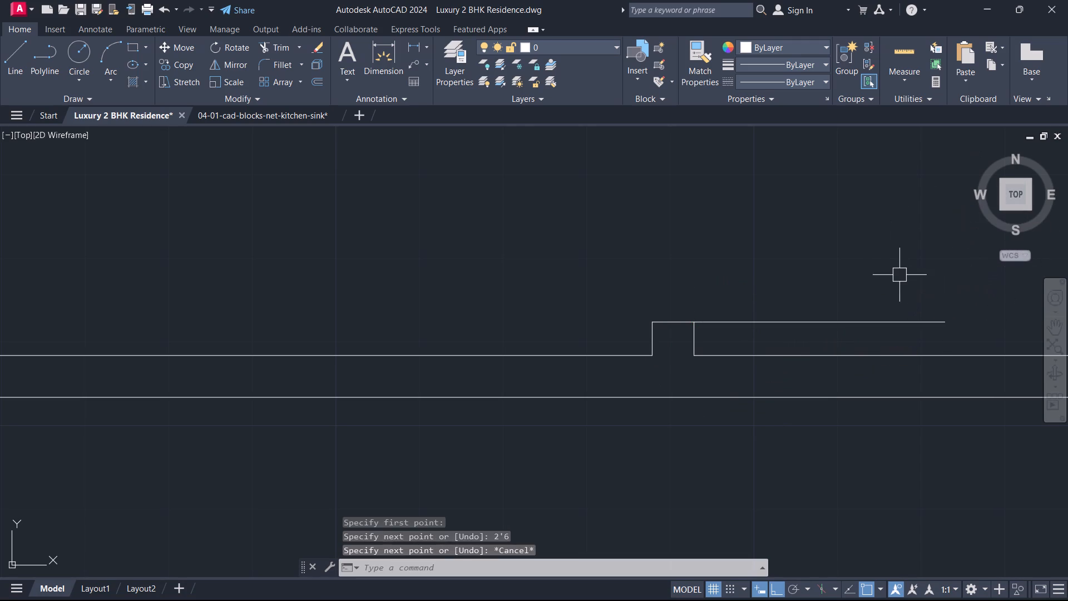
Draw the door leaf's thickness from the lower jamb's right corner: 1" up, then 2'6" horizontally into the second bay.
type("l")
key("space")
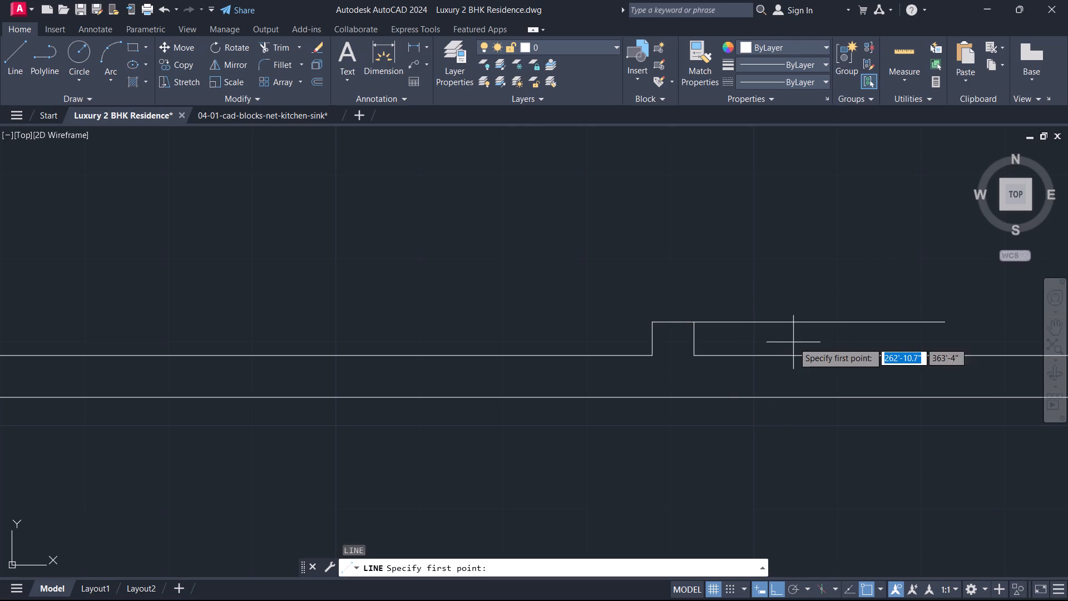
left_click(696, 324)
key("1")
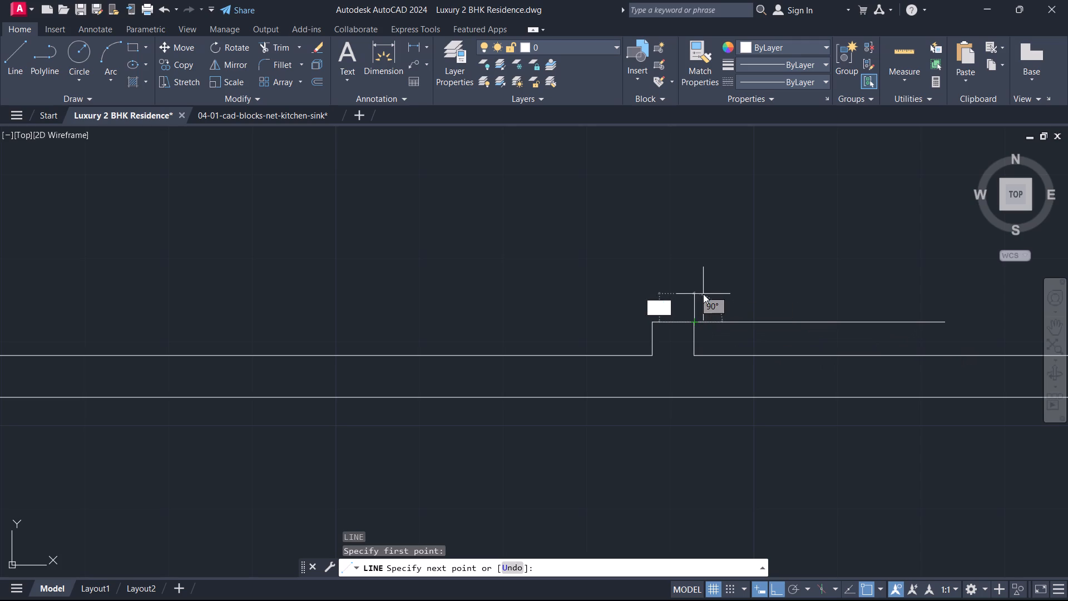
key("Return")
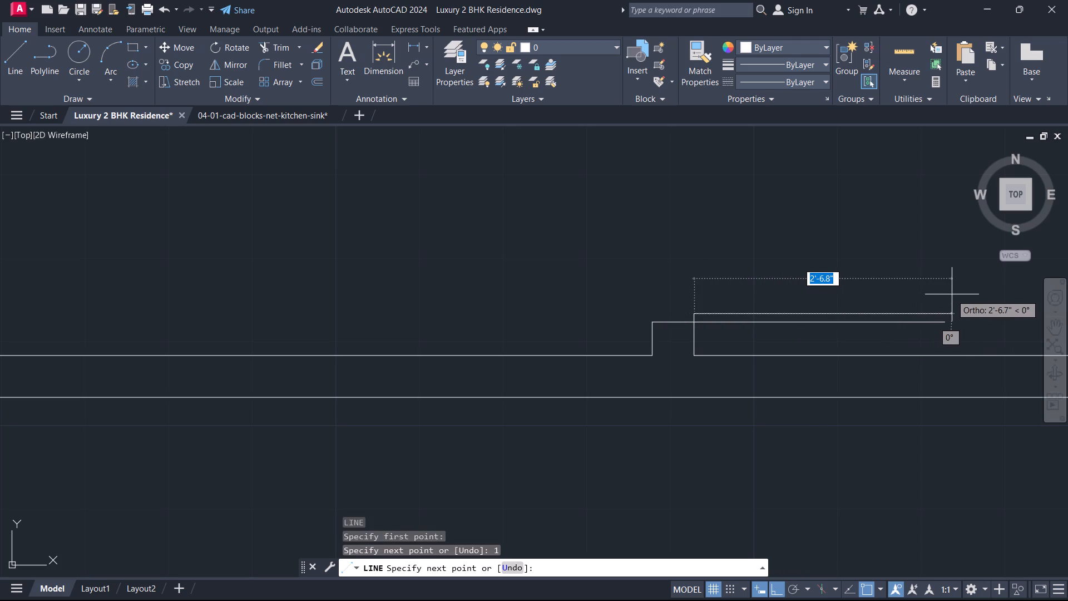
type("2'6")
key("Return")
scroll(947, 316, "up", 3)
key("Escape")
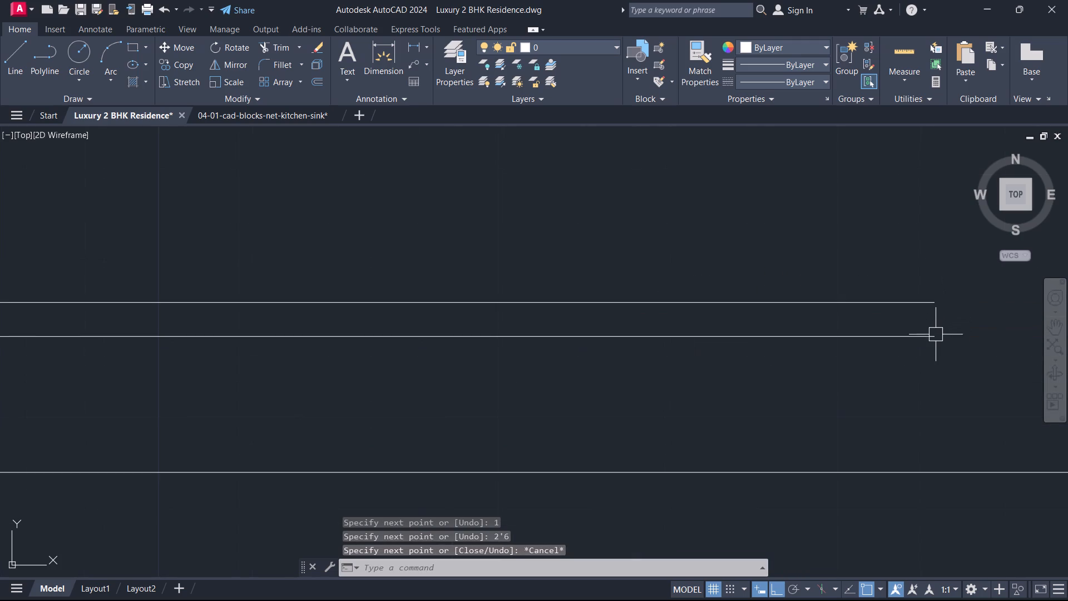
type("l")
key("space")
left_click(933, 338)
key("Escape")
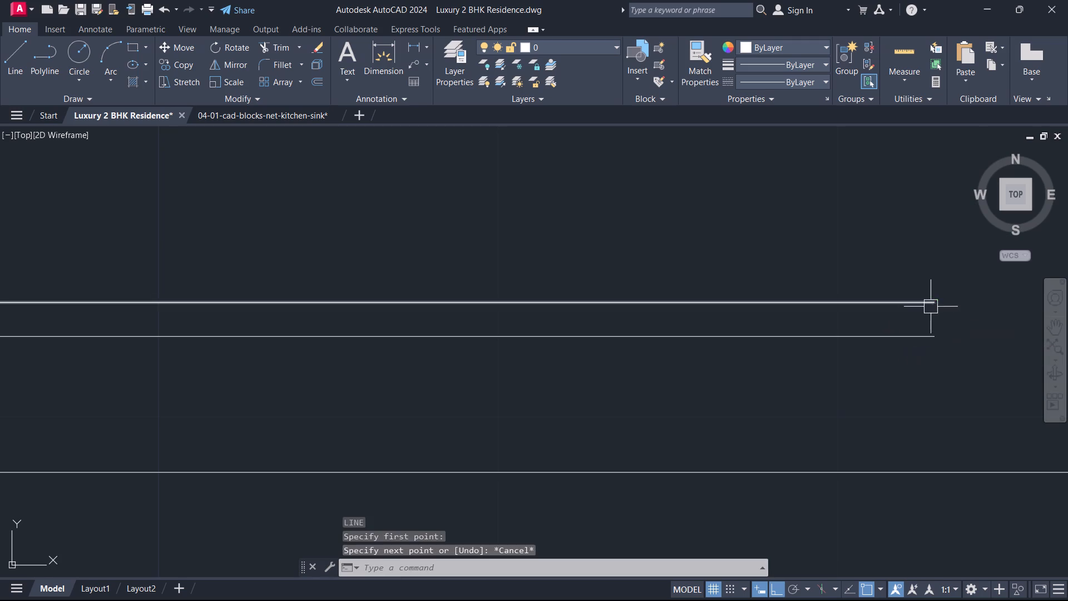
Draw a 90° start-center-end arc for the door swing from the leaf's free end to the upper jamb, centred on the lower jamb's right corner.
scroll(899, 313, "down", 5)
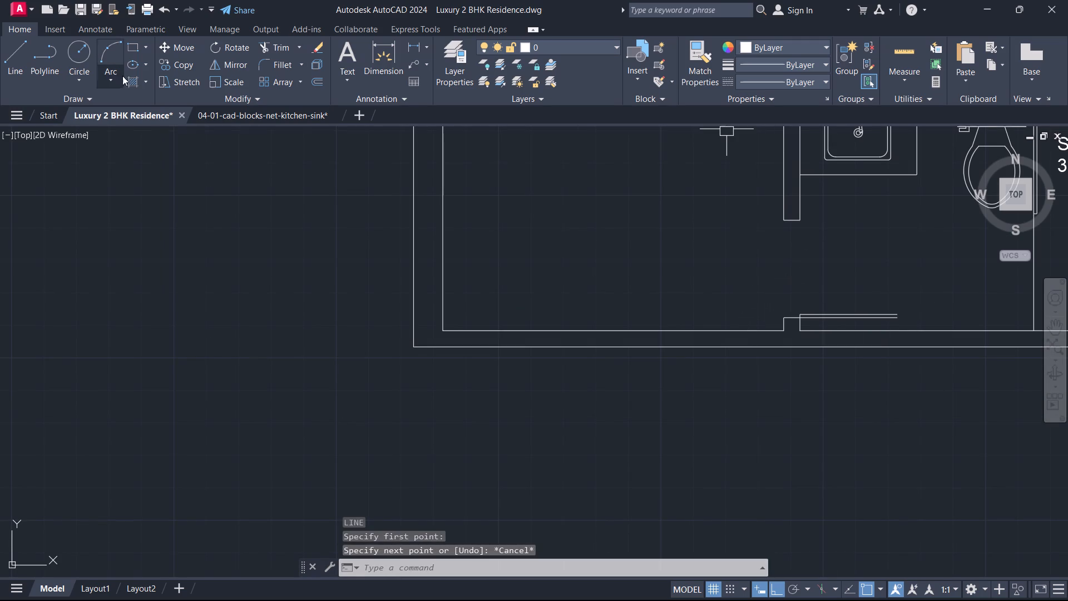
left_click(124, 82)
left_click(136, 136)
scroll(892, 268, "up", 1)
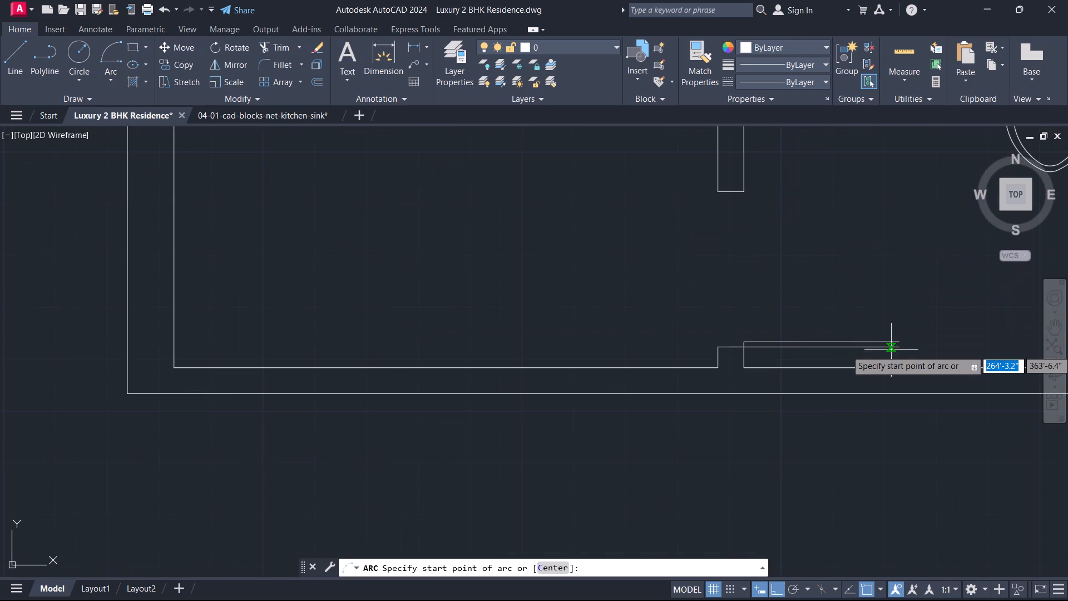
scroll(891, 351, "up", 2)
left_click(906, 344)
scroll(710, 225, "down", 1)
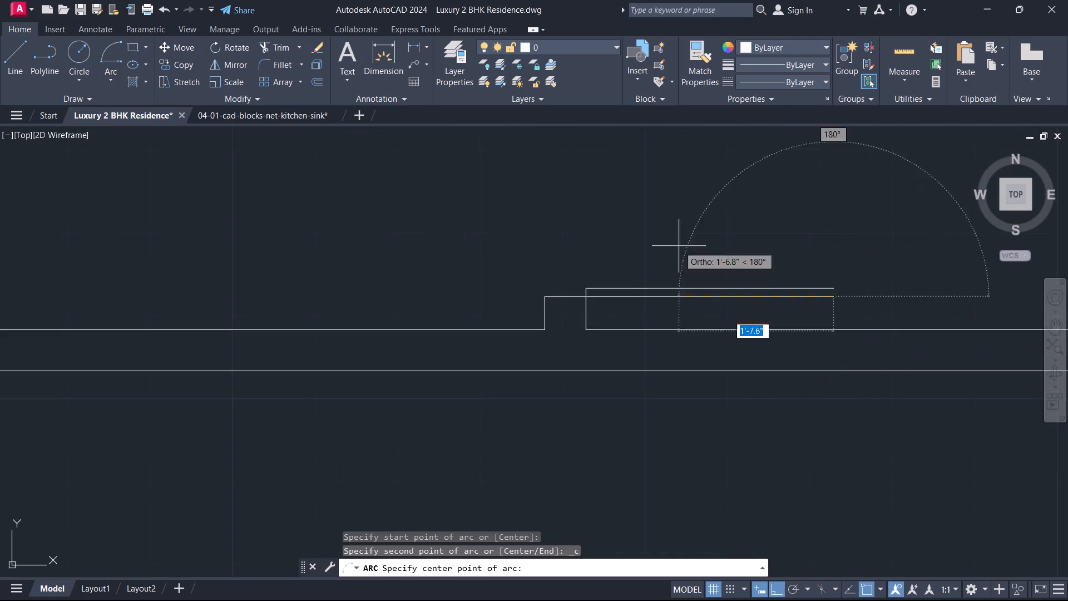
scroll(627, 282, "up", 1)
left_click(562, 307)
scroll(575, 259, "down", 2)
middle_click_drag(575, 259, 582, 322)
left_click(562, 273)
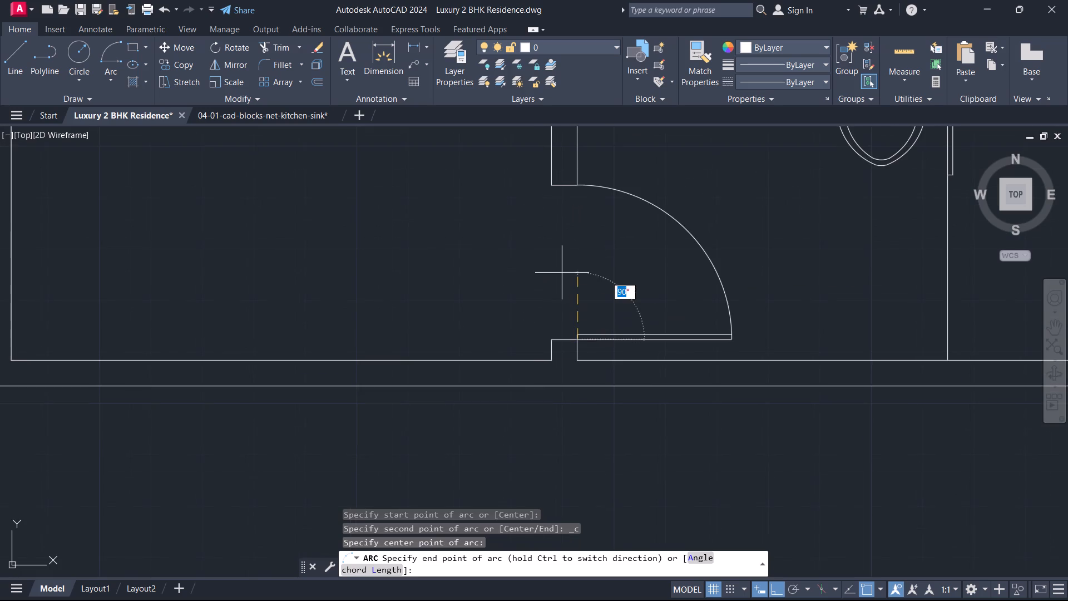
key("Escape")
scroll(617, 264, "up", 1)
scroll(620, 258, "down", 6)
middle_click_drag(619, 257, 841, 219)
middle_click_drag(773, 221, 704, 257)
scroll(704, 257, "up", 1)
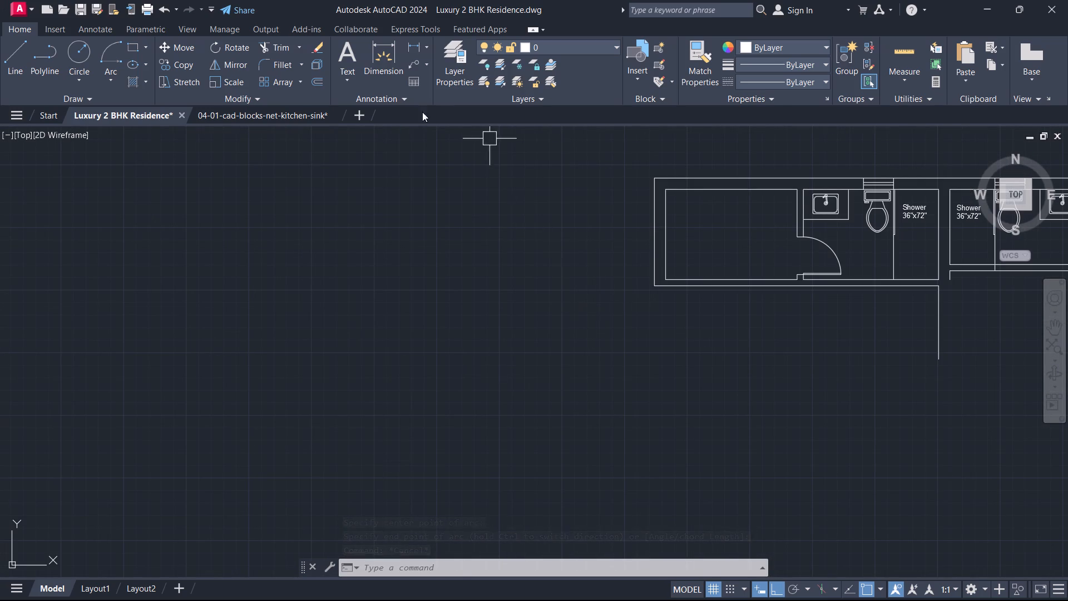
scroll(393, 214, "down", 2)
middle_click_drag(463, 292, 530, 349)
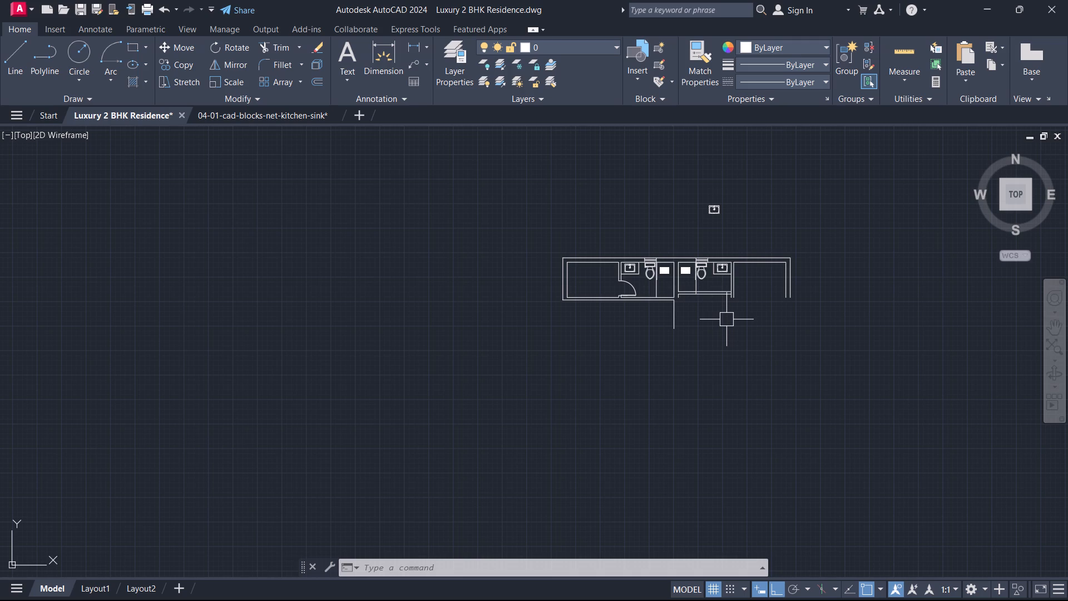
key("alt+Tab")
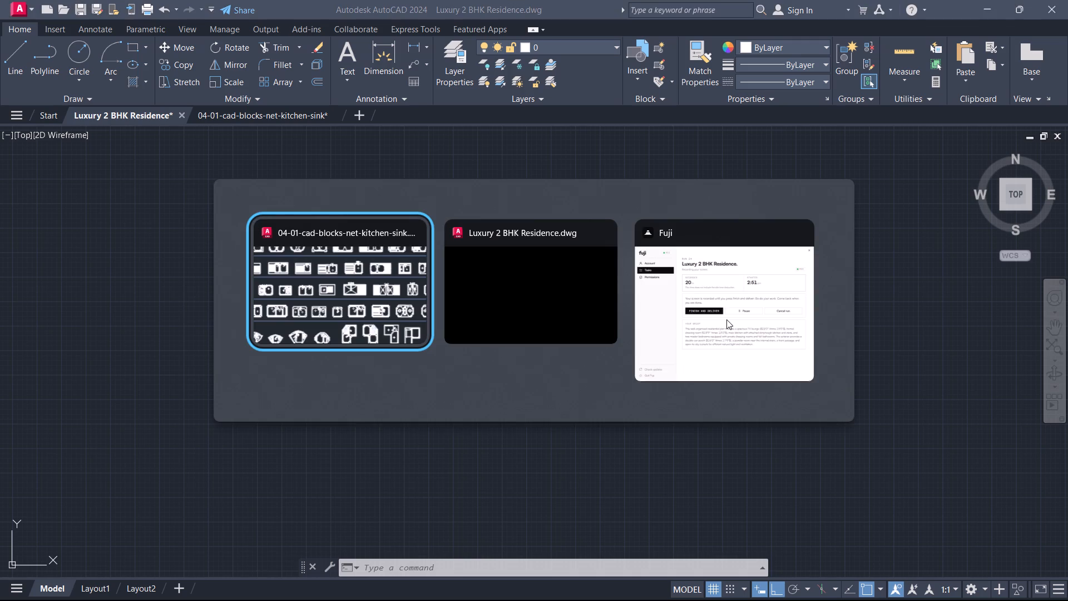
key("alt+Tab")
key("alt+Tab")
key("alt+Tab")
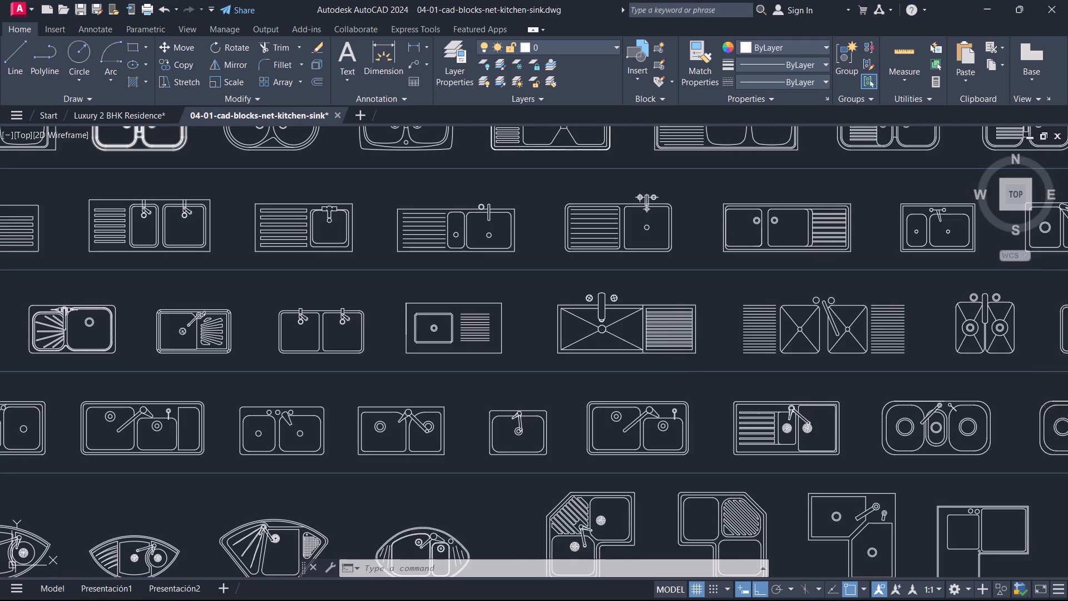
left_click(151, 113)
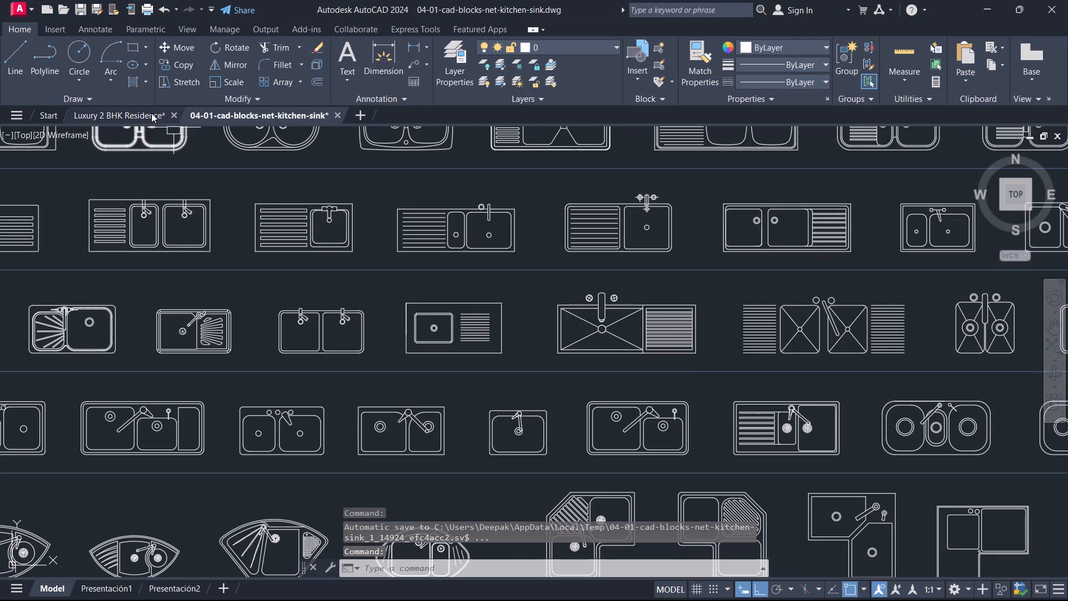
Extend the upper line of the third bay's lower wall to the far line of the partition between the third and fourth bays.
middle_click_drag(777, 302, 608, 378)
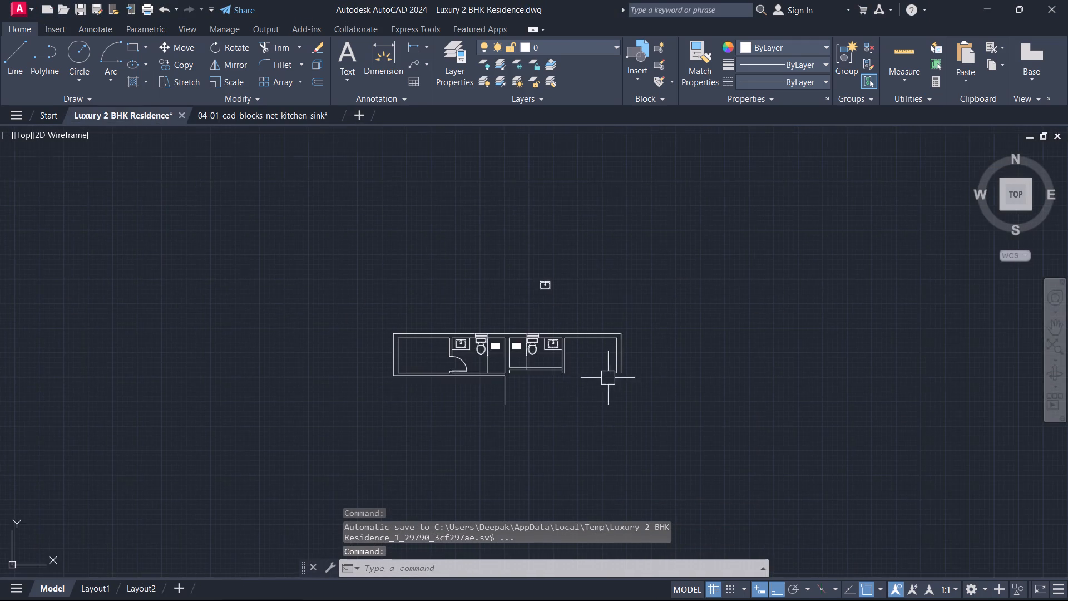
scroll(517, 361, "up", 4)
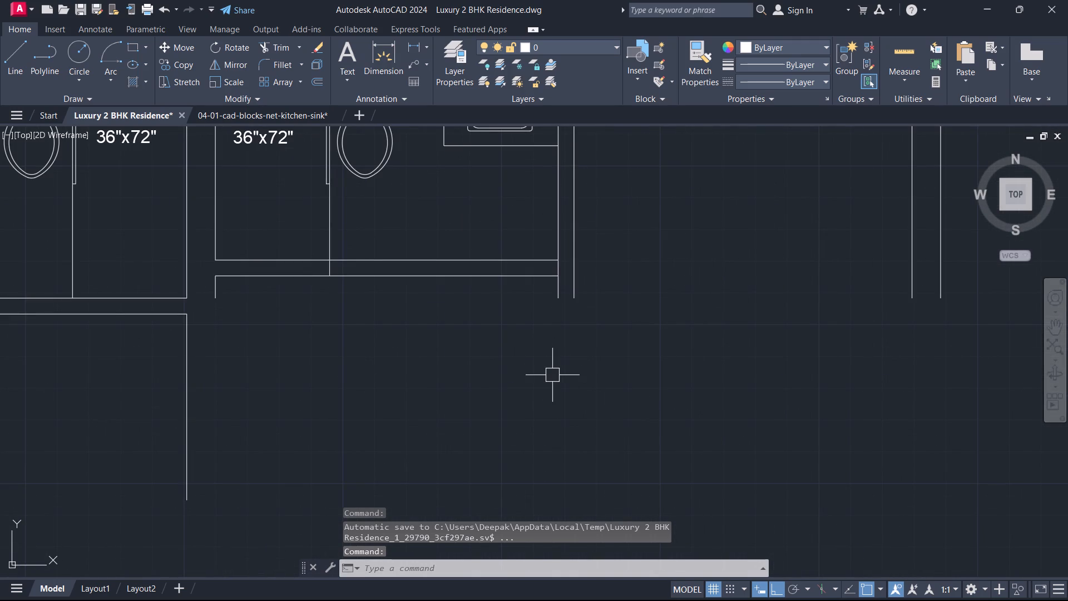
scroll(552, 375, "up", 1)
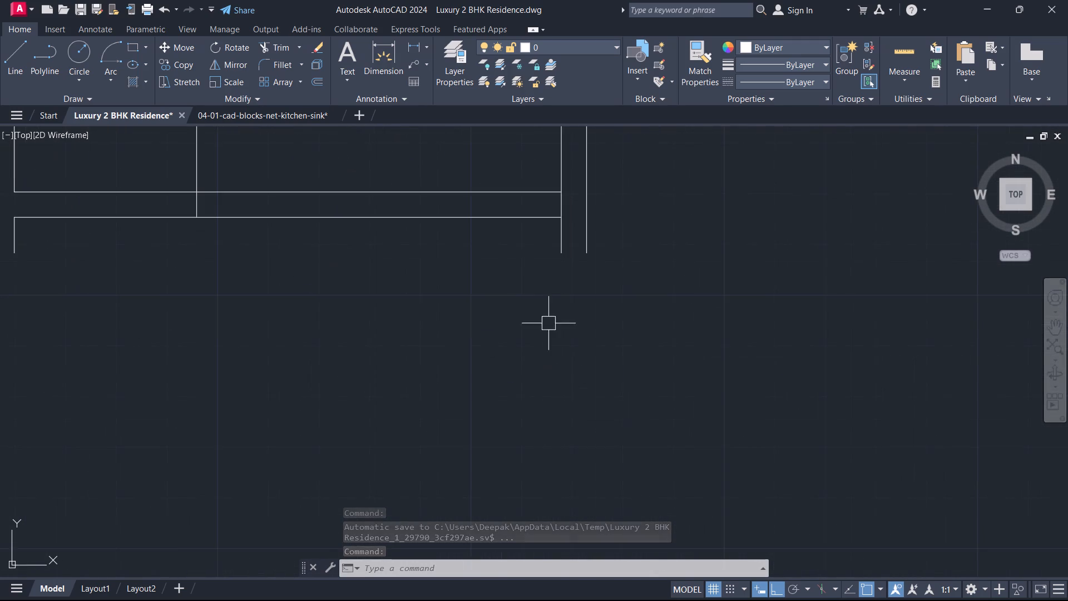
middle_click_drag(533, 283, 576, 424)
type("ex")
key("space")
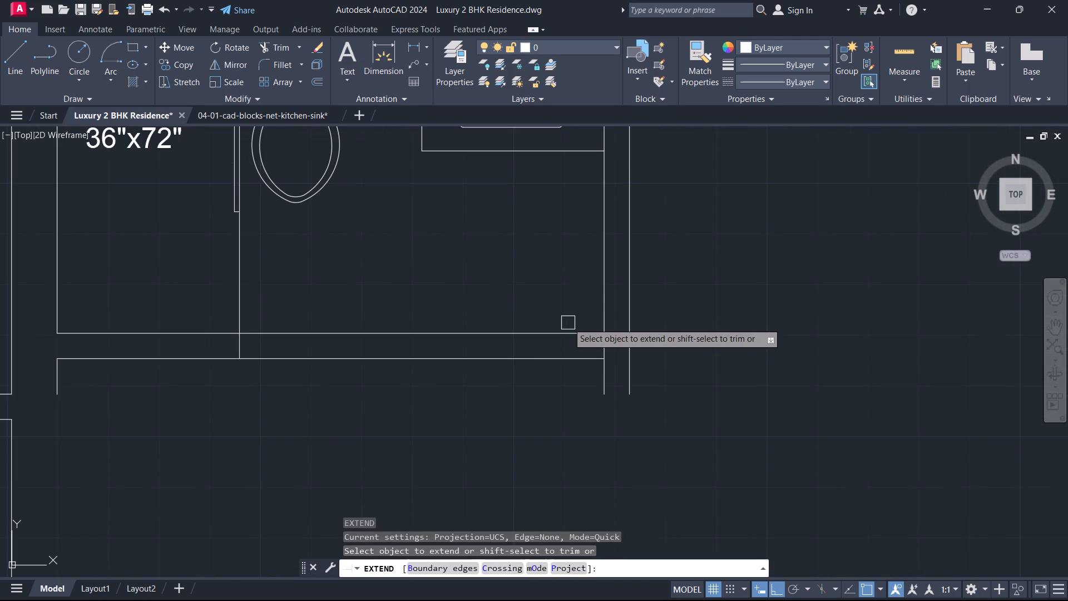
left_click(568, 323)
left_click(567, 334)
key("Escape")
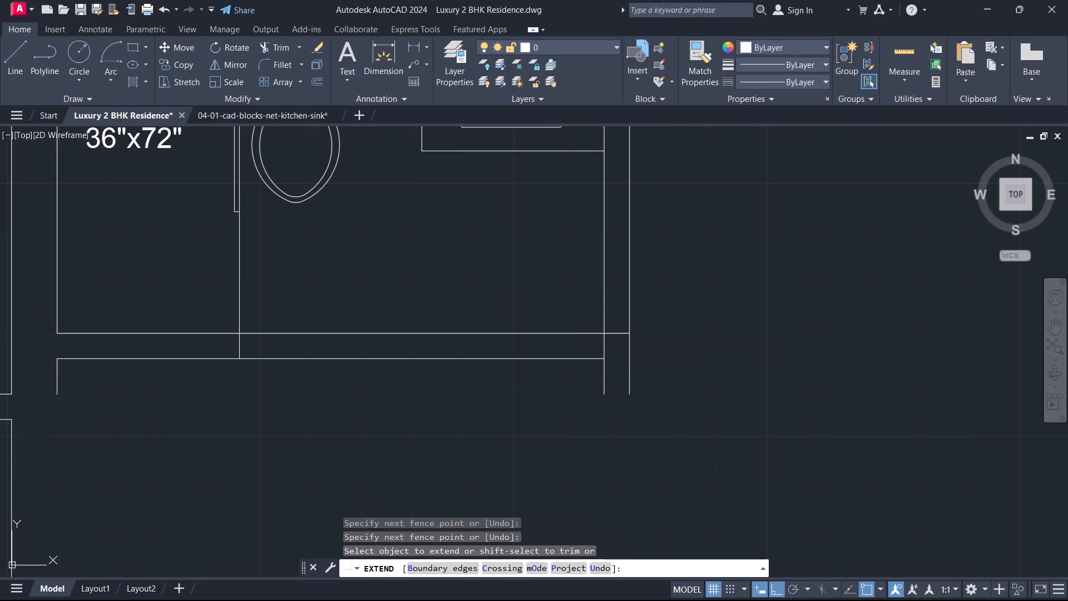
Offset the extended lower wall line 4" upward to mark the lower door jamb.
type("o")
key("space")
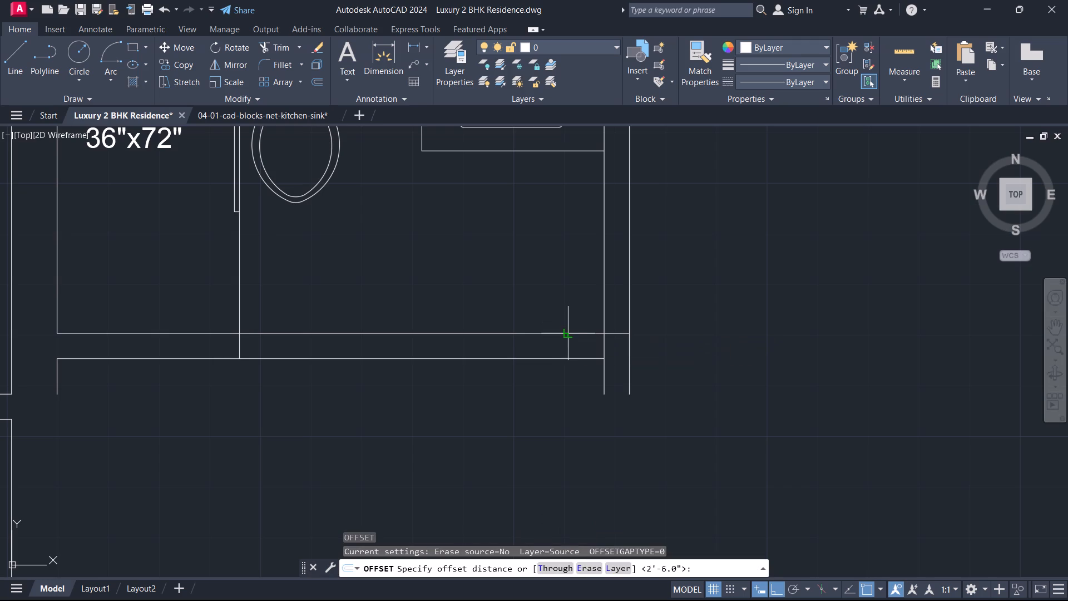
type("o 1")
key("BackSpace")
type("43")
key("BackSpace")
key("Return")
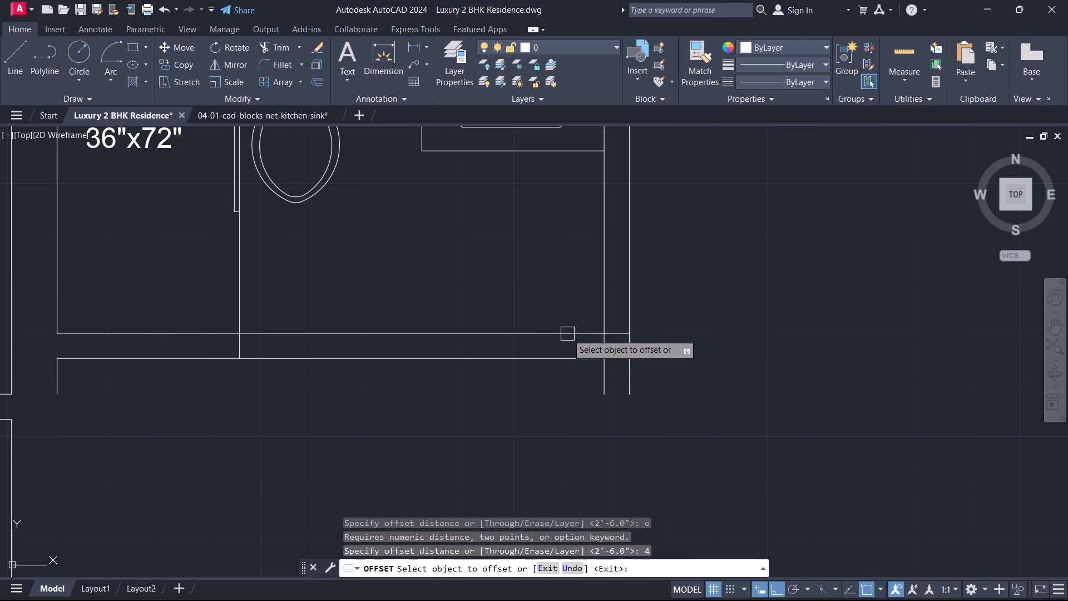
left_click(567, 334)
left_click(609, 279)
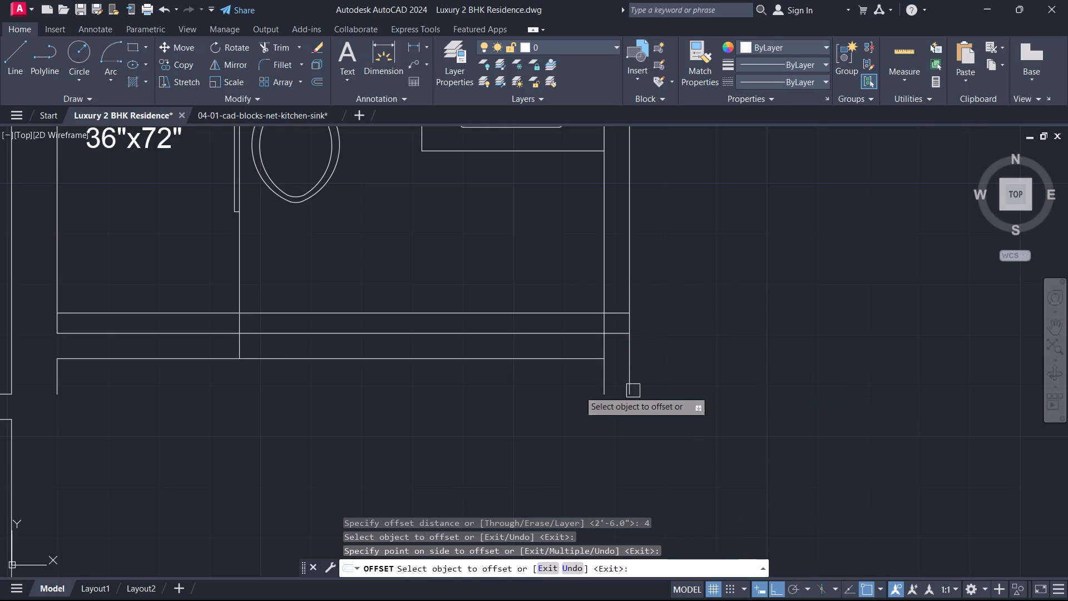
key("Escape")
Trim the offset line inside the third bay, keeping only the jamb piece between the two partition wall lines.
type("tr")
key("space")
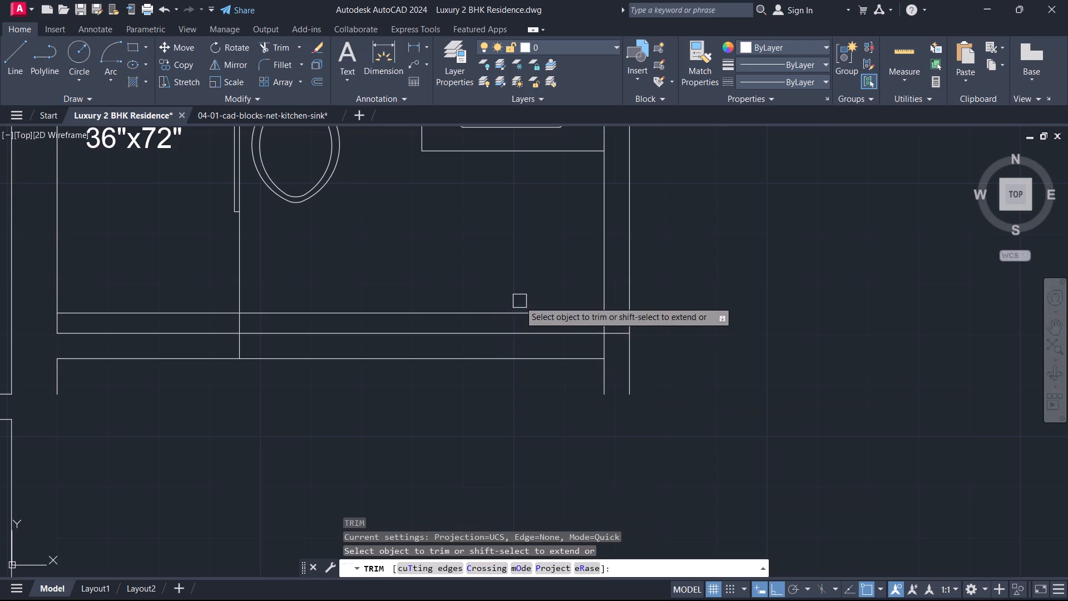
left_click(516, 314)
left_click(192, 311)
key("Escape")
Trim the lower wall line's stub inside the partition and the partition line segment between the third bay's two lower wall lines.
scroll(597, 331, "up", 1)
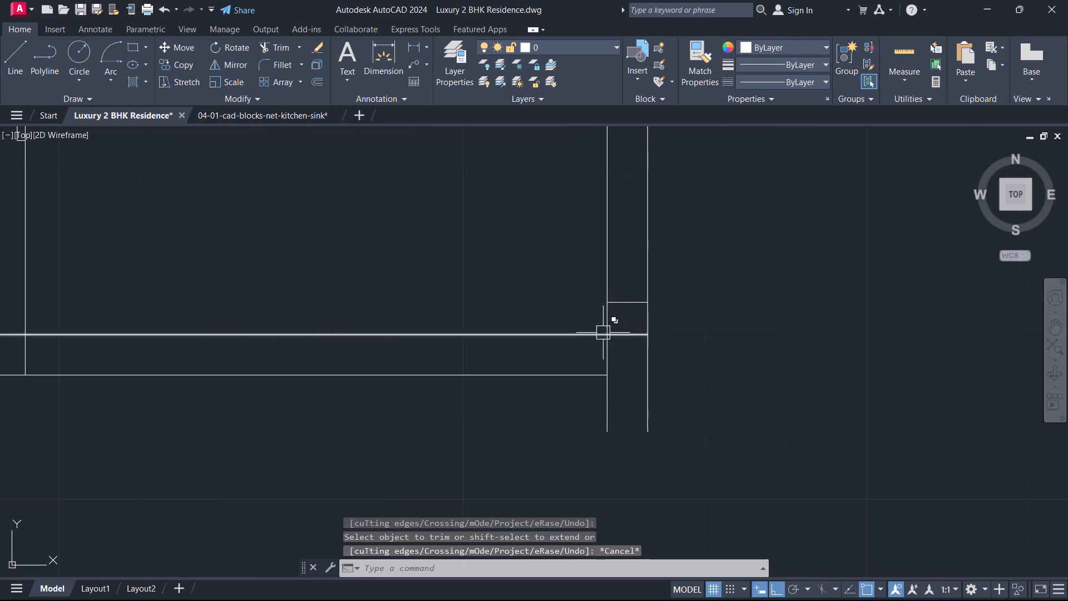
key("space")
left_click(624, 337)
key("Escape")
key("space")
left_click(605, 351)
key("Escape")
Offset the lower jamb line 2'6" upward to mark the upper jamb of the third bay's door.
scroll(544, 346, "down", 4)
middle_click_drag(544, 346, 544, 413)
scroll(551, 379, "up", 3)
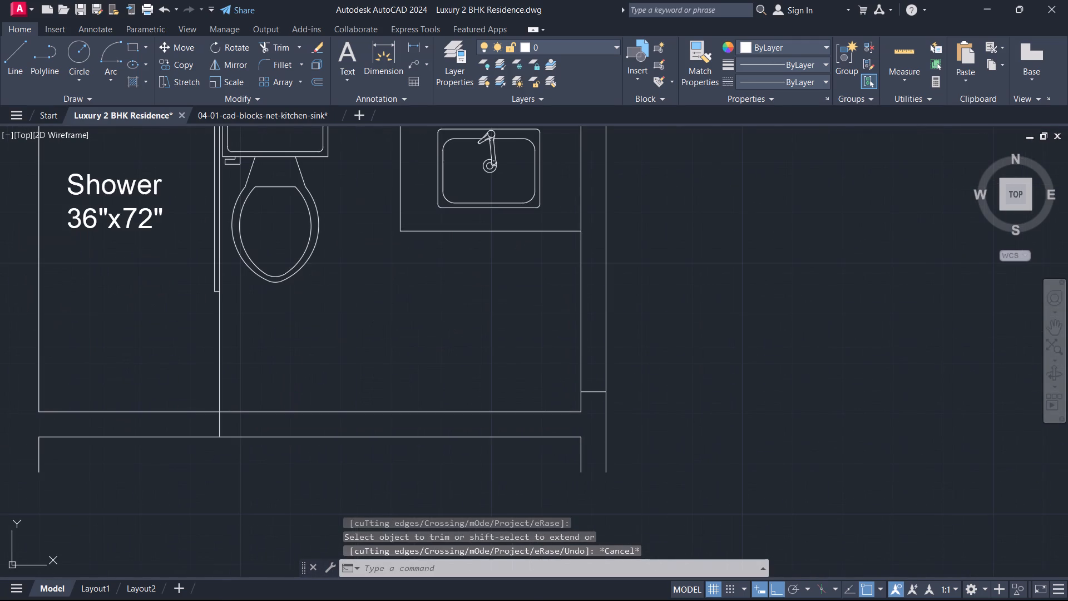
type("o 2'6")
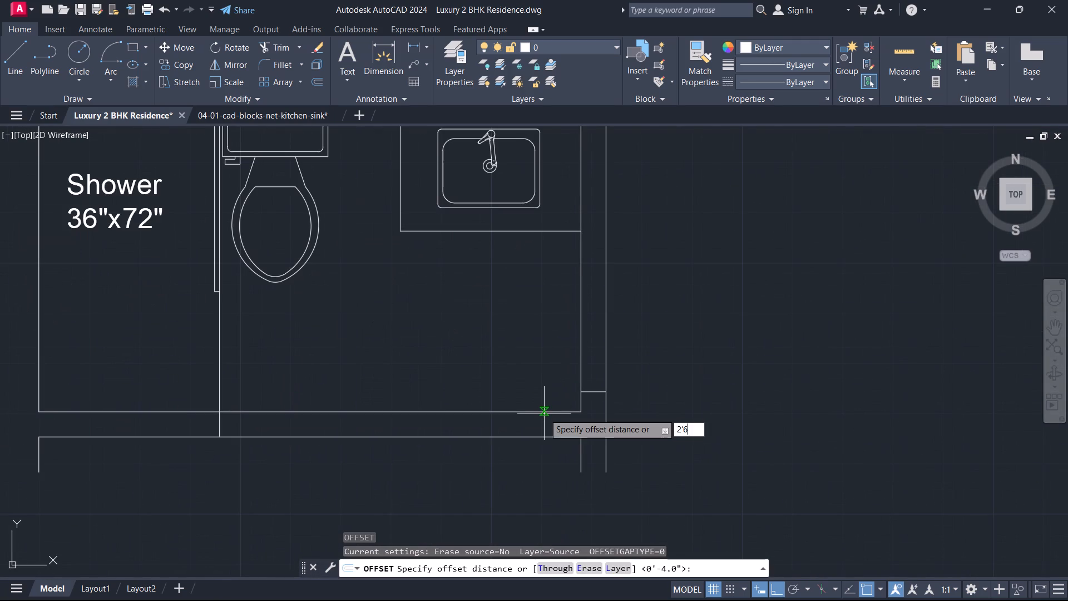
key("Return")
scroll(578, 390, "up", 2)
left_click(593, 396)
left_click(610, 352)
key("Escape")
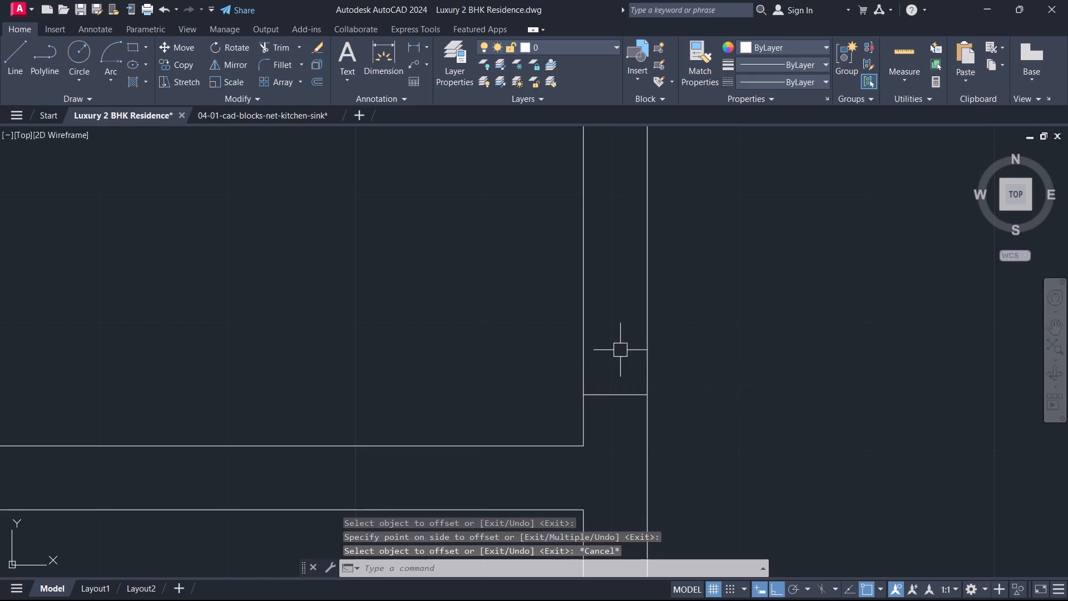
Trim both partition wall lines between the two jamb lines to open the doorway between the third and fourth bays.
scroll(627, 344, "down", 3)
middle_click_drag(627, 344, 637, 437)
type("tr")
key("space")
left_click(683, 405)
left_click(566, 412)
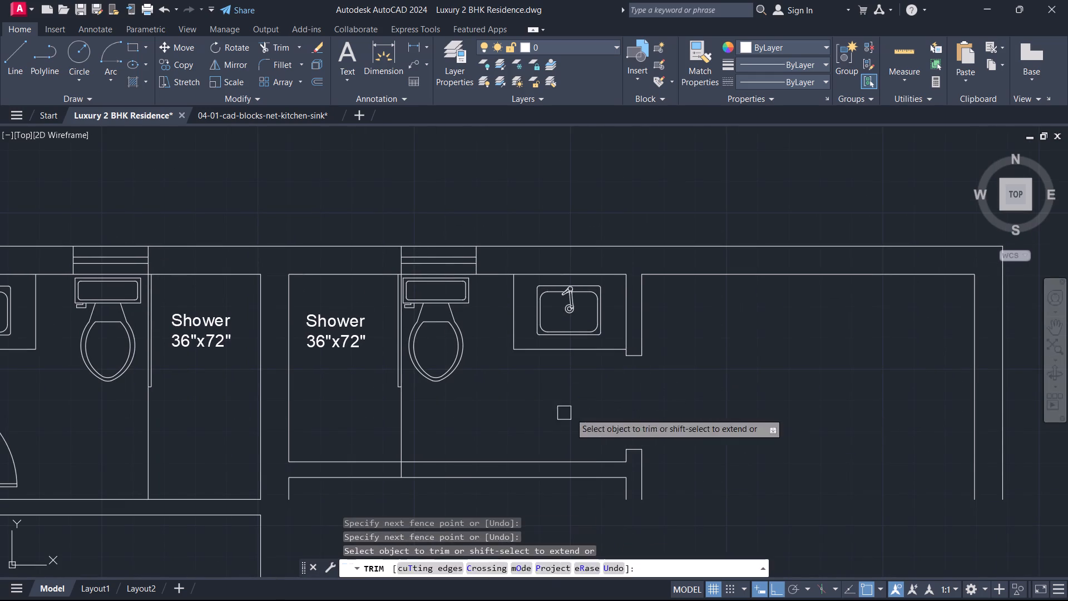
key("Escape")
Draw a 2'6" horizontal door leaf line from the lower jamb's left corner into the third bay.
scroll(608, 441, "up", 2)
middle_click_drag(594, 441, 674, 387)
key("l")
key("space")
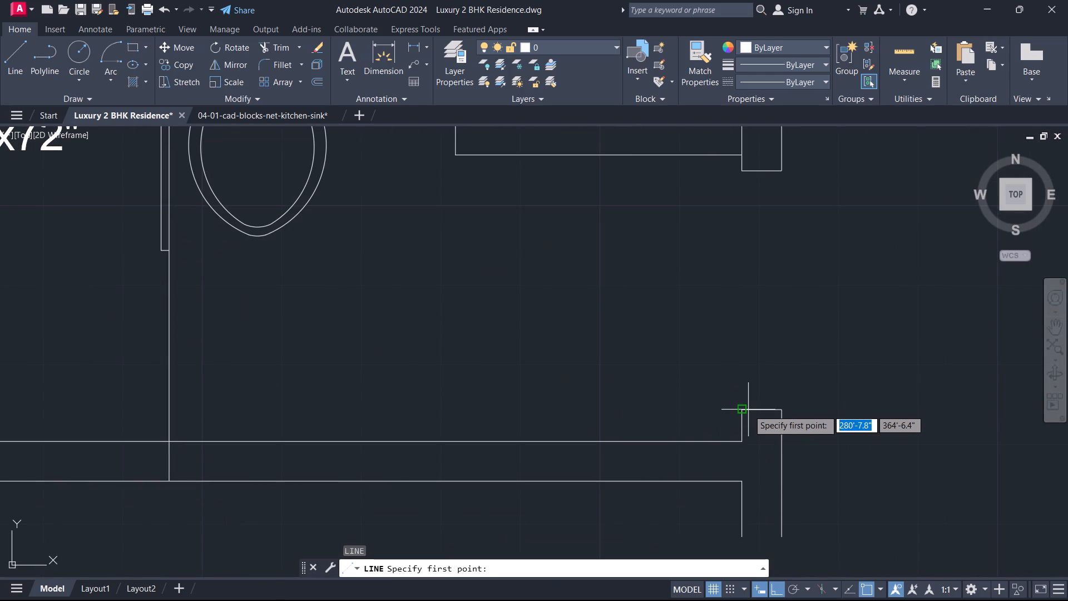
left_click(746, 410)
type("2'6")
key("Return")
key("Escape")
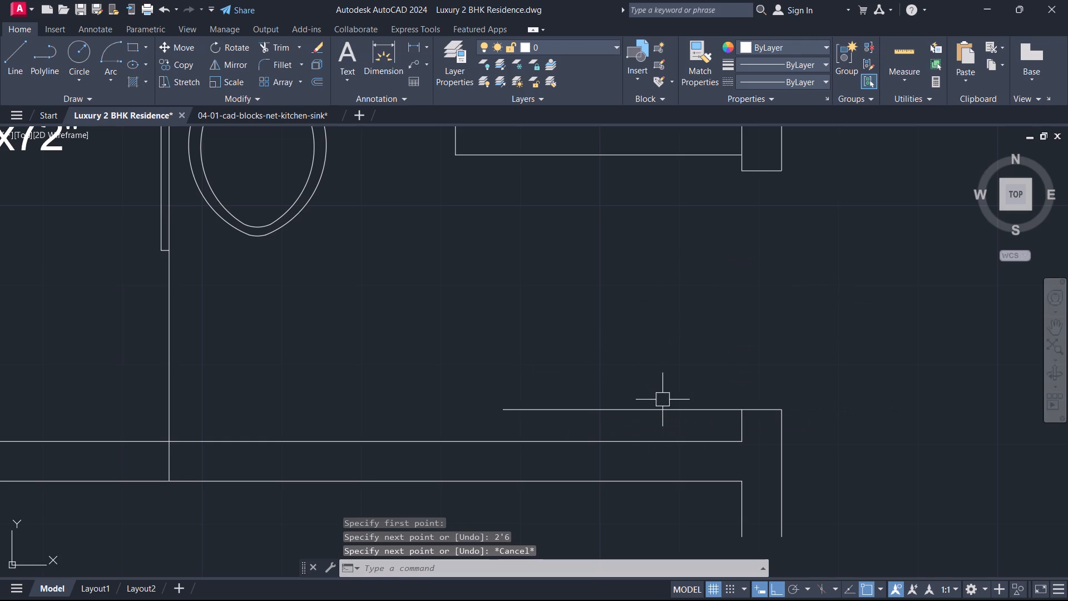
Offset the door leaf line 1" upward to give the leaf its thickness.
type("o")
key("space")
key("1")
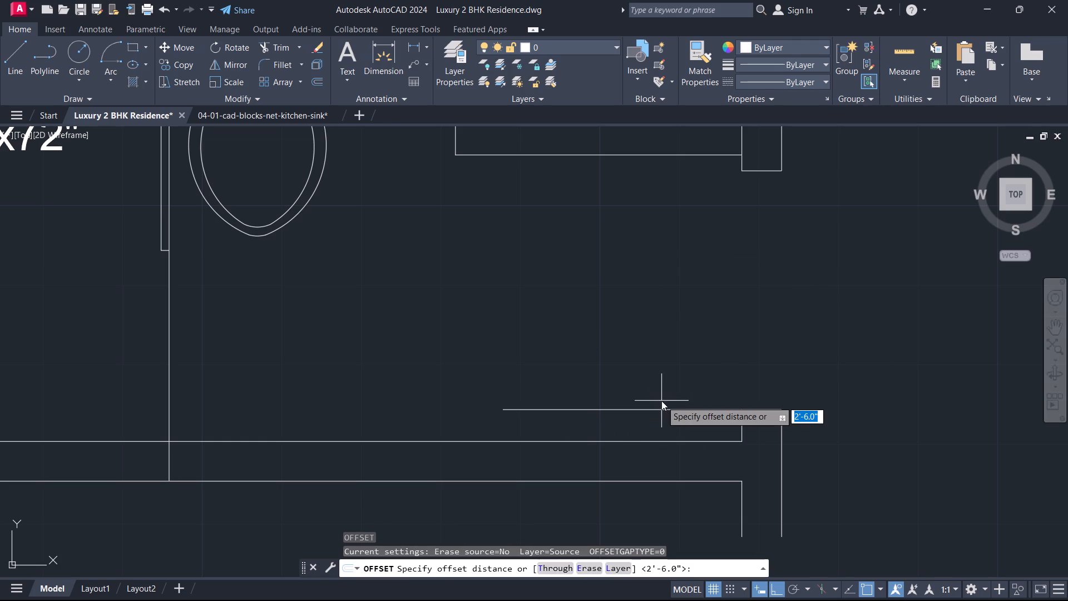
key("Return")
left_click(661, 403)
left_click(664, 392)
key("Escape")
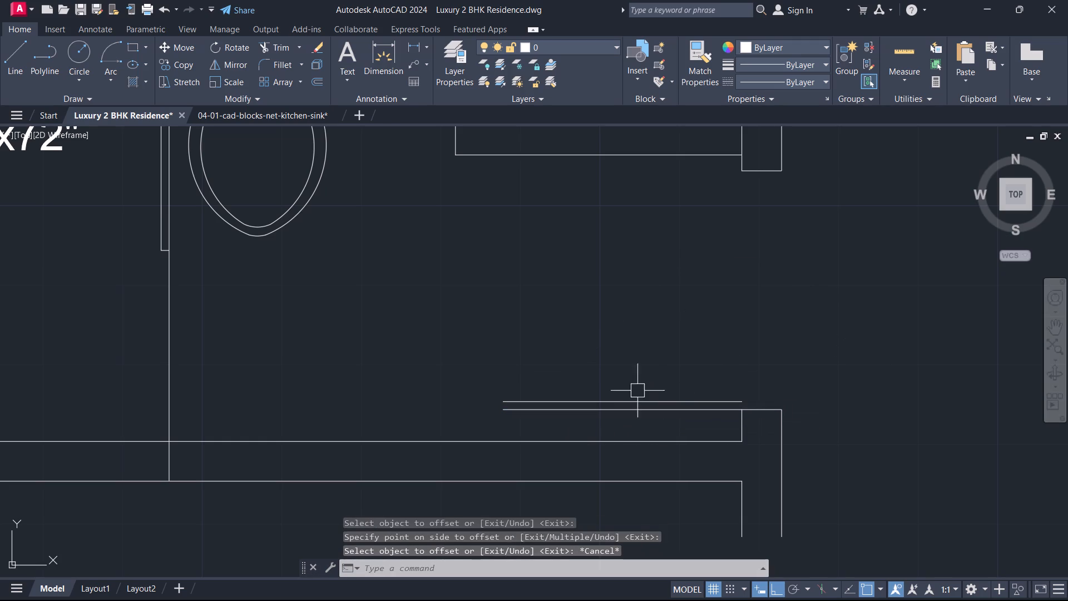
Draw a short vertical line closing the door leaf's hinge end, from the lower jamb's left corner to the offset line.
key("l")
key("space")
scroll(728, 435, "up", 2)
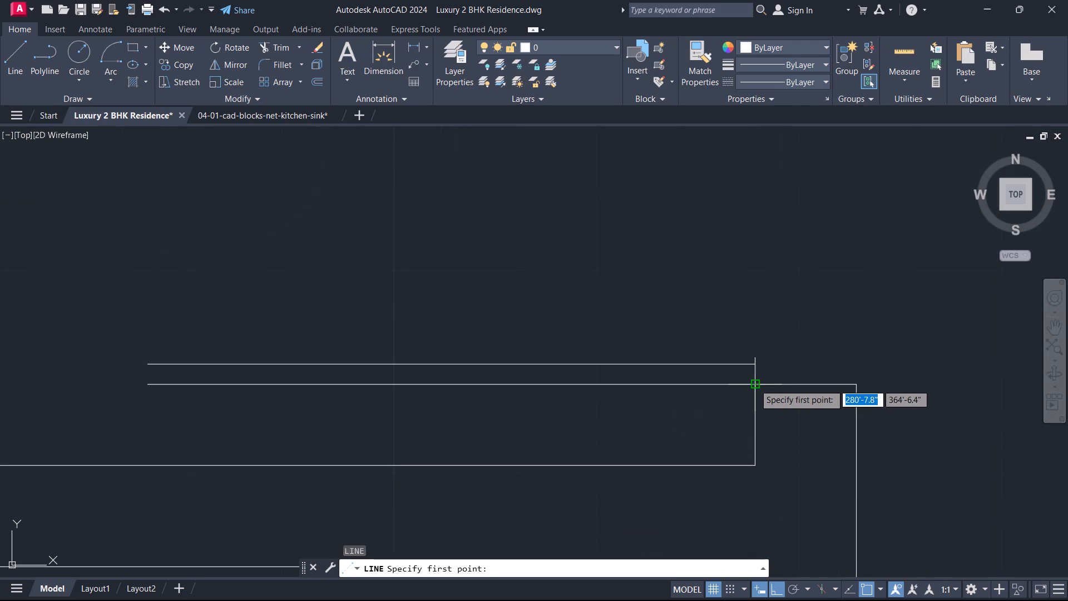
left_click(754, 384)
left_click(751, 364)
key("Escape")
Draw a 90° start-center-end door swing arc from the upper jamb's left corner to the leaf's free end, centred on the lower jamb's left corner.
scroll(691, 390, "down", 3)
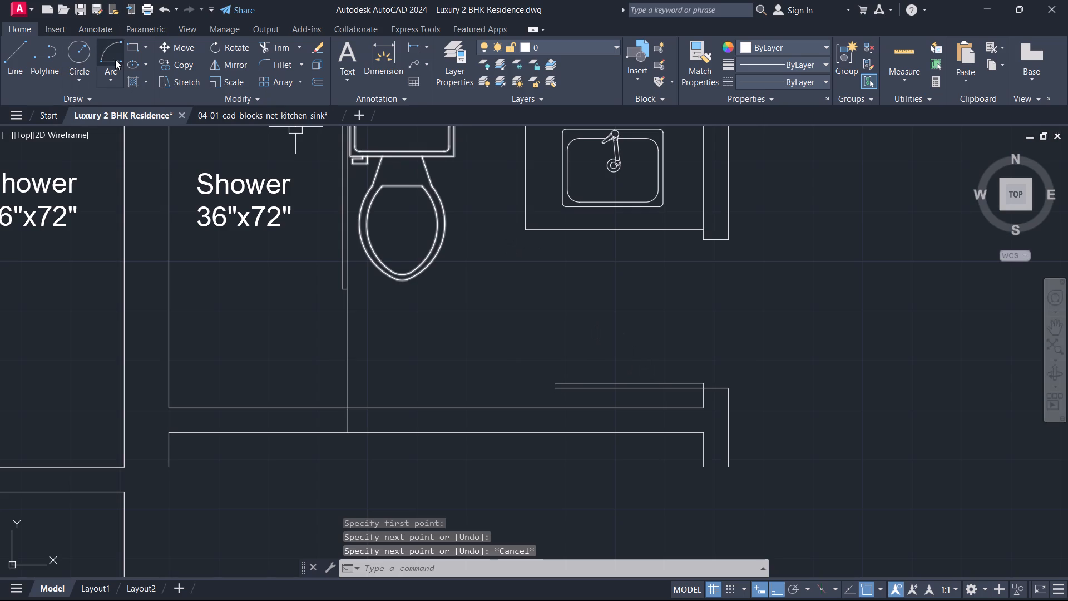
left_click(115, 60)
scroll(706, 243, "up", 1)
left_click(703, 235)
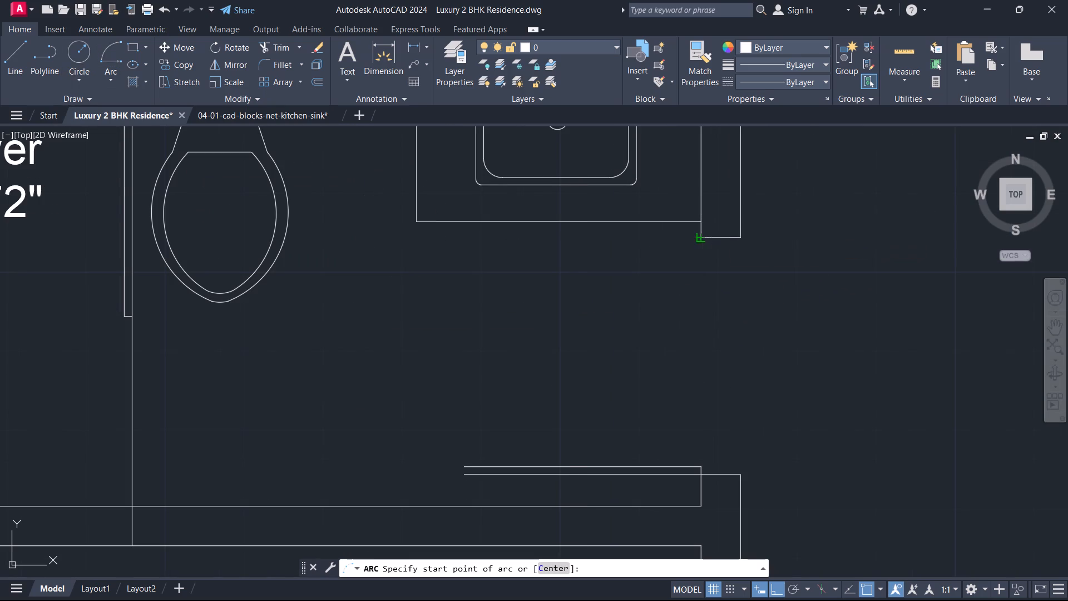
left_click(704, 479)
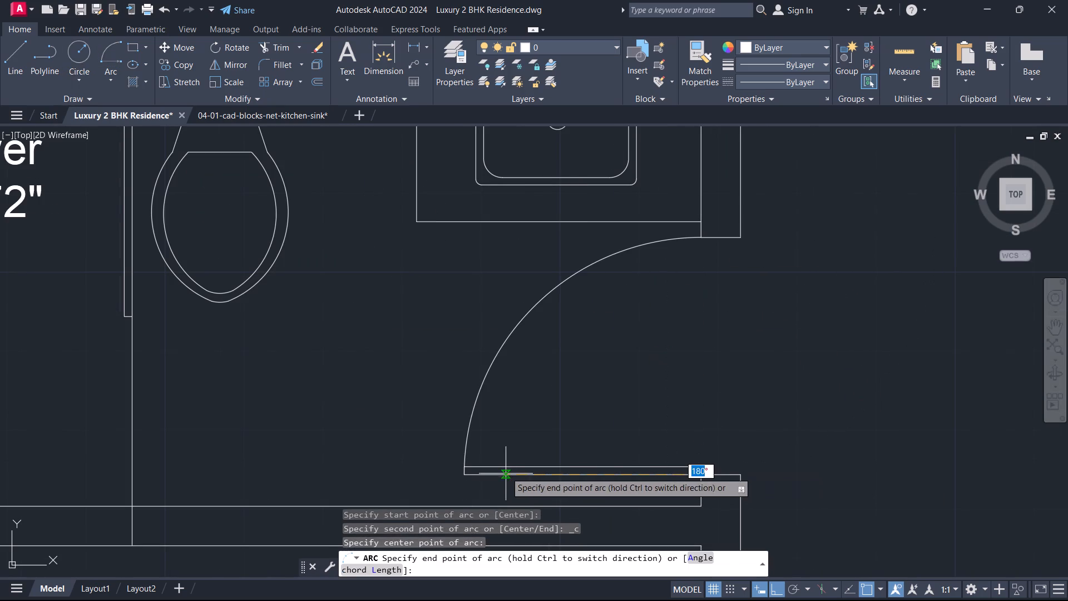
left_click(506, 436)
key("Escape")
Trim the tip of the third bay door leaf's upper line that projects beyond the swing arc.
scroll(462, 491, "up", 7)
scroll(545, 373, "up", 2)
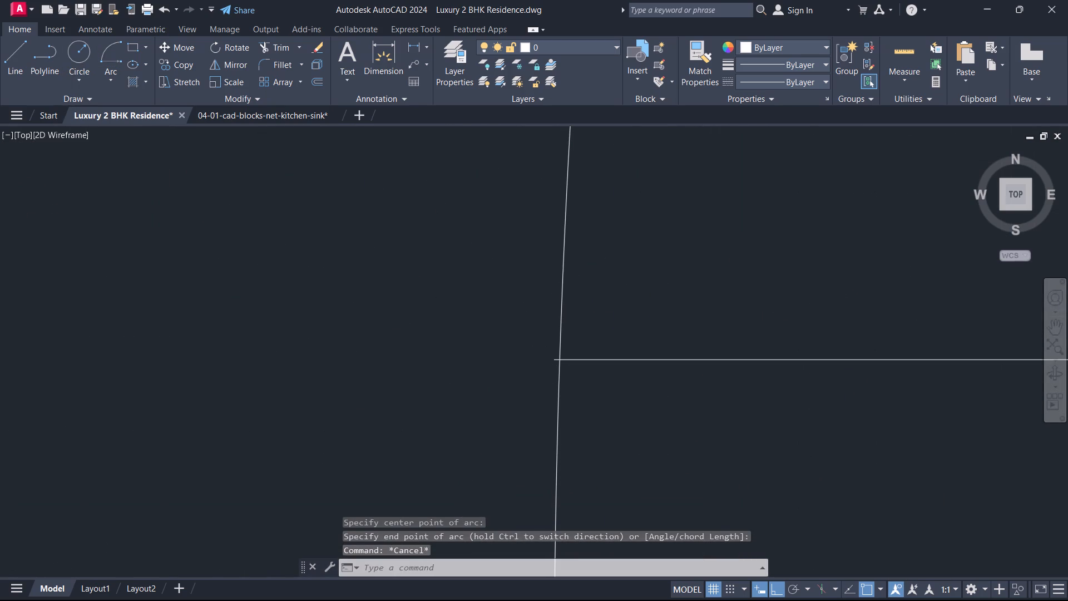
type("tr")
scroll(557, 361, "up", 1)
key("space")
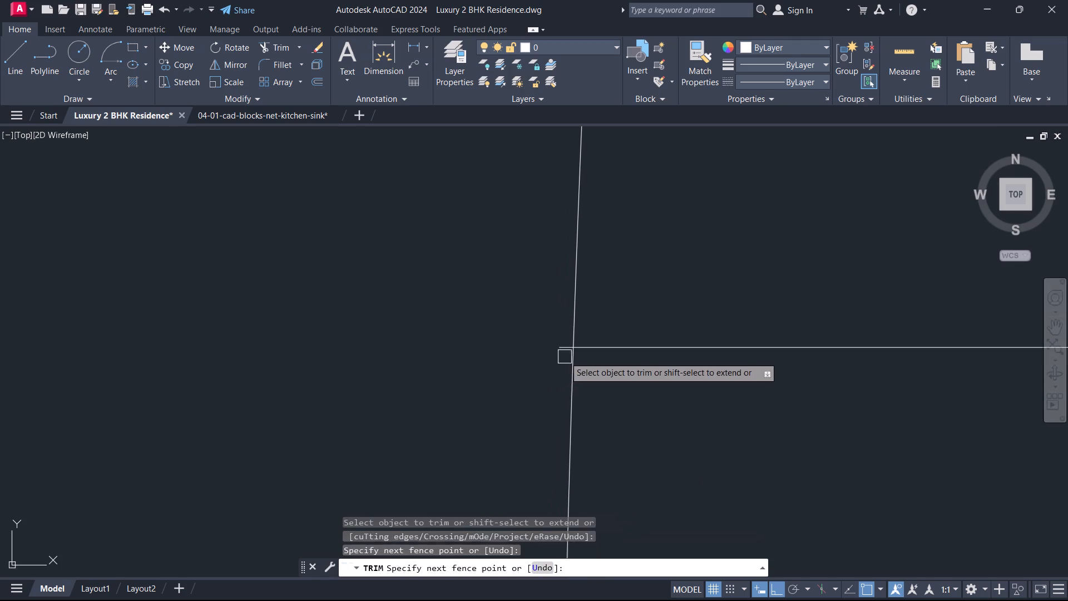
left_click(565, 357)
left_click(565, 326)
key("Escape")
Trim the tip of the second bay door leaf's upper line that projects beyond its swing arc.
scroll(500, 344, "down", 5)
middle_click(481, 355)
scroll(481, 355, "down", 11)
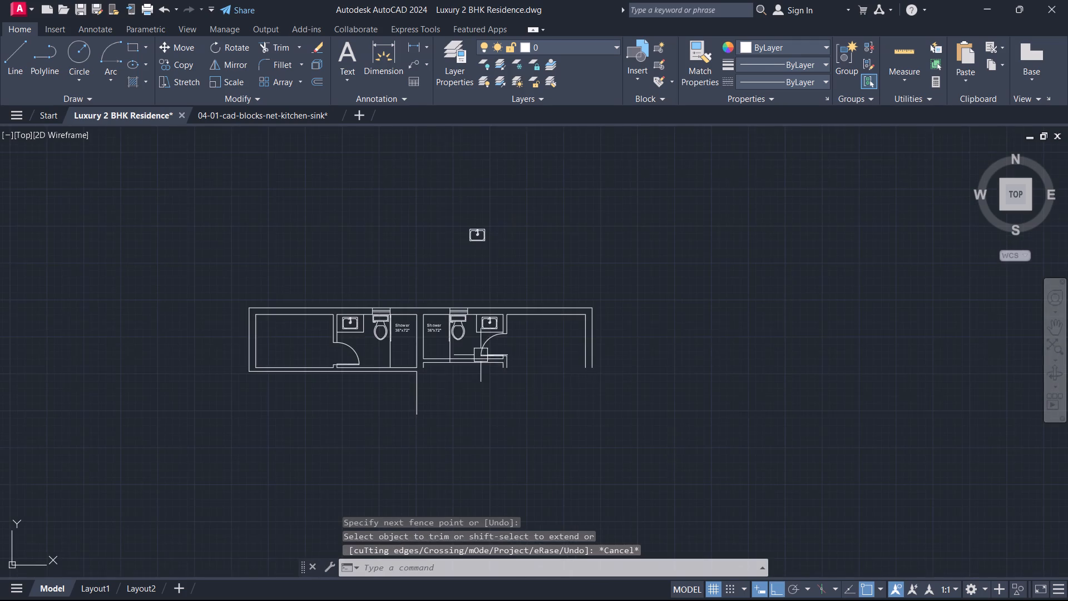
scroll(336, 365, "up", 3)
scroll(424, 378, "up", 5)
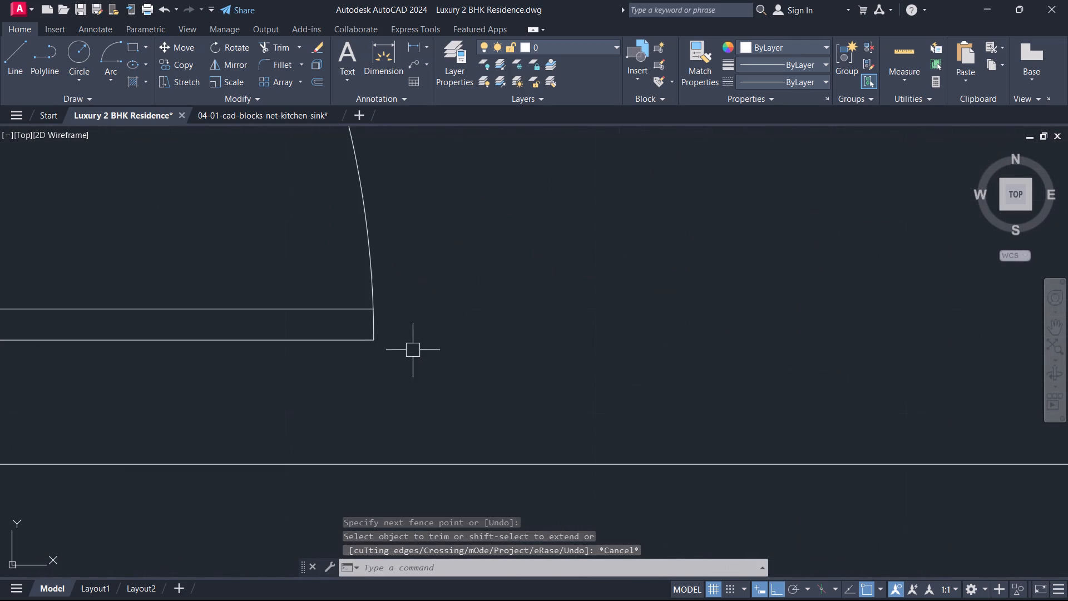
scroll(394, 319, "up", 2)
scroll(342, 301, "up", 7)
middle_click_drag(328, 255, 420, 371)
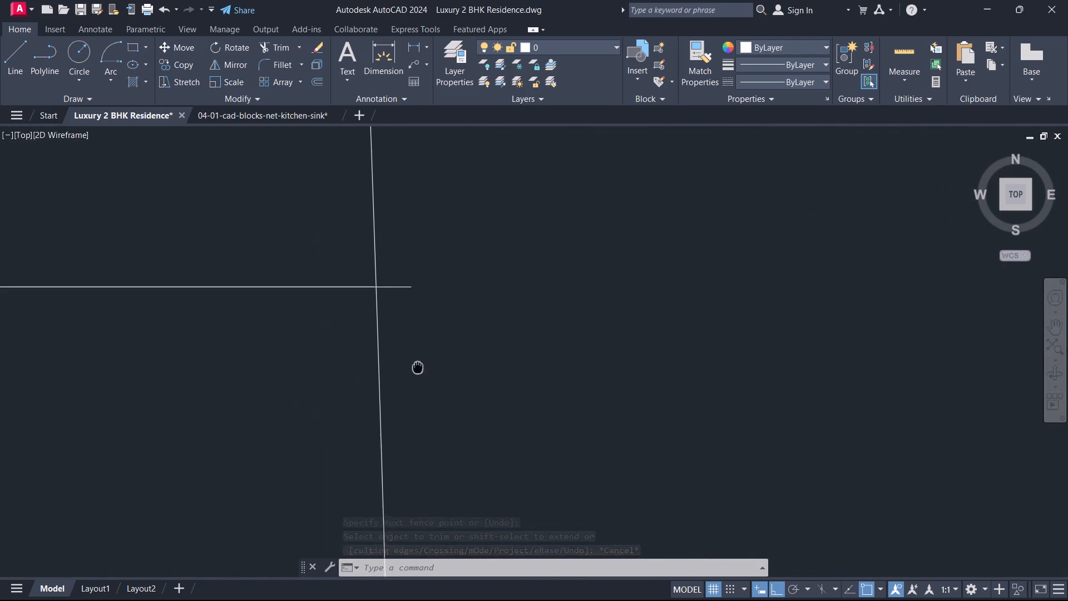
middle_click_drag(420, 371, 424, 378)
key("r")
key("t")
key("Escape")
type("tr")
key("space")
left_click(402, 293)
left_click(416, 342)
key("Escape")
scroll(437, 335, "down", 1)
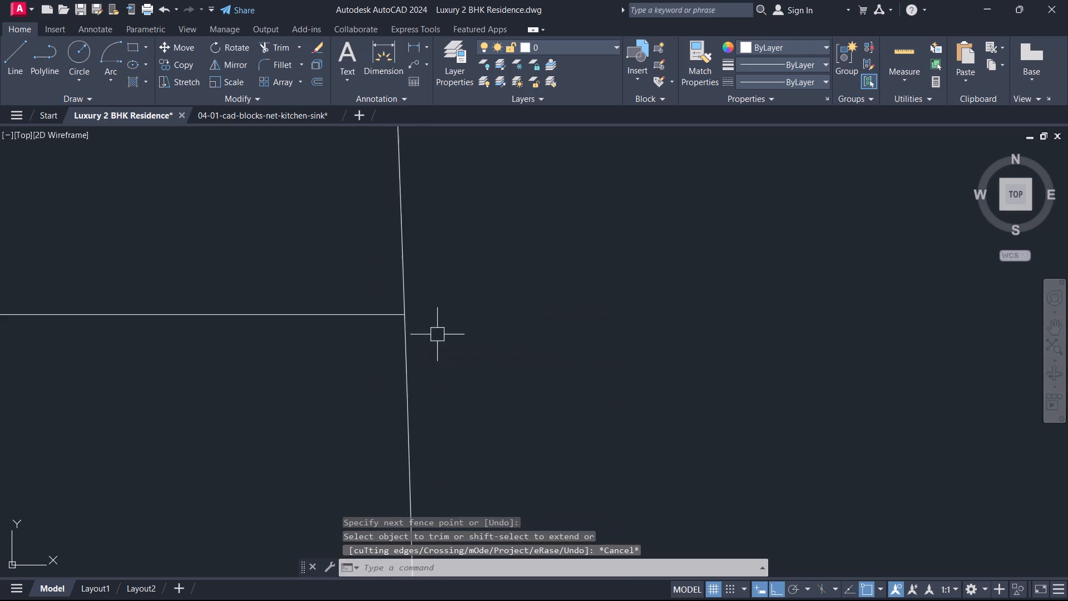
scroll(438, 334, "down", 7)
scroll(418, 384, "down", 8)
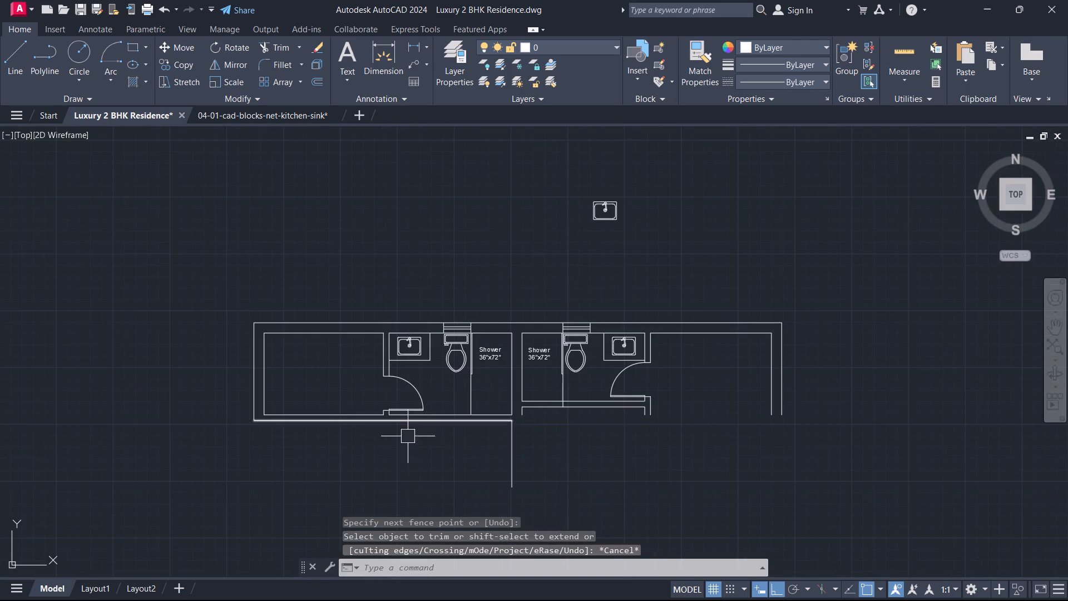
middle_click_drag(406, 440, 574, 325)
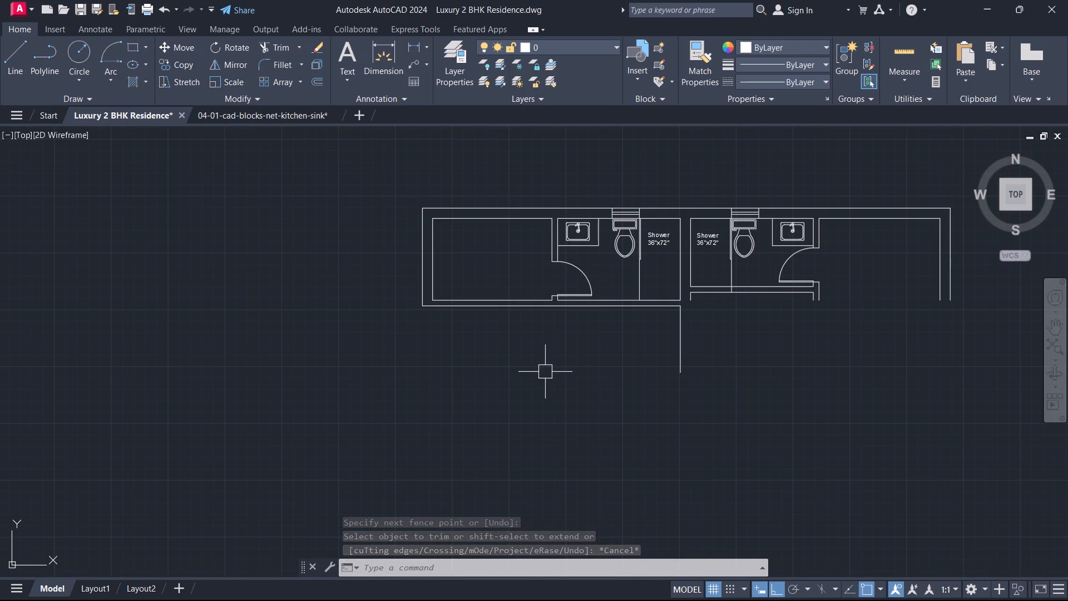
Add multiline text below the toilet in the third bay reading BATH, with 9'-0"X5'-0" on the second line.
scroll(827, 254, "up", 1)
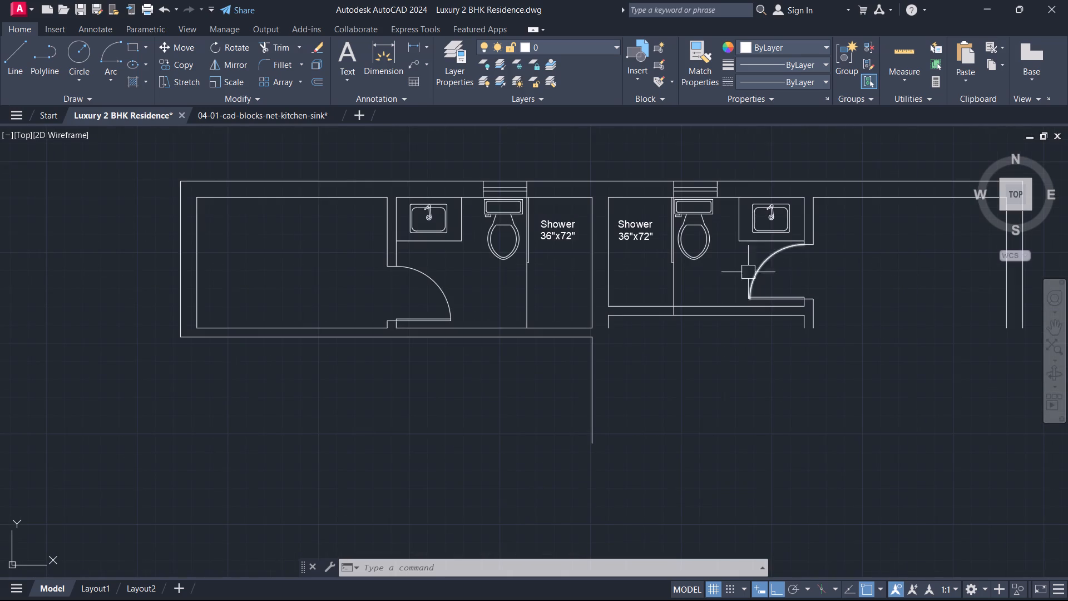
scroll(720, 275, "up", 1)
type("t")
key("space")
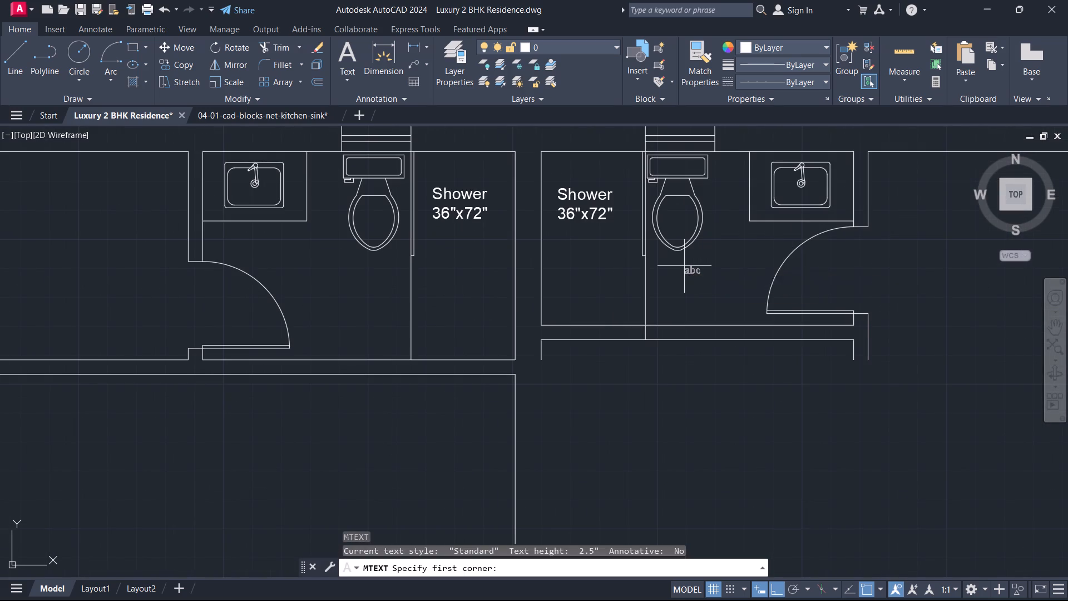
left_click(684, 266)
left_click(756, 296)
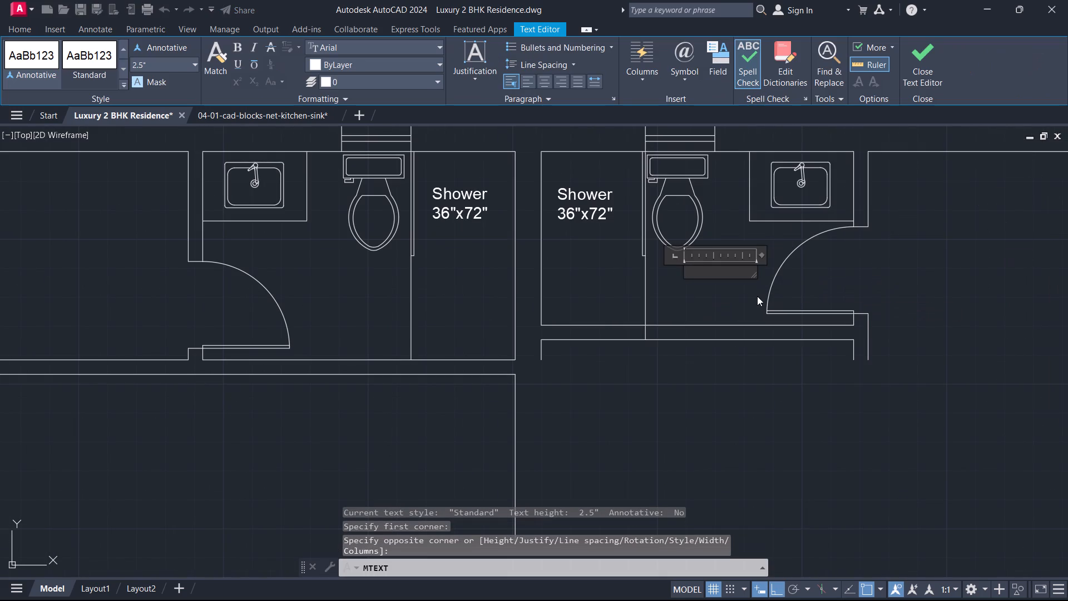
type("BARH")
key("BackSpace")
key("BackSpace")
type("TH")
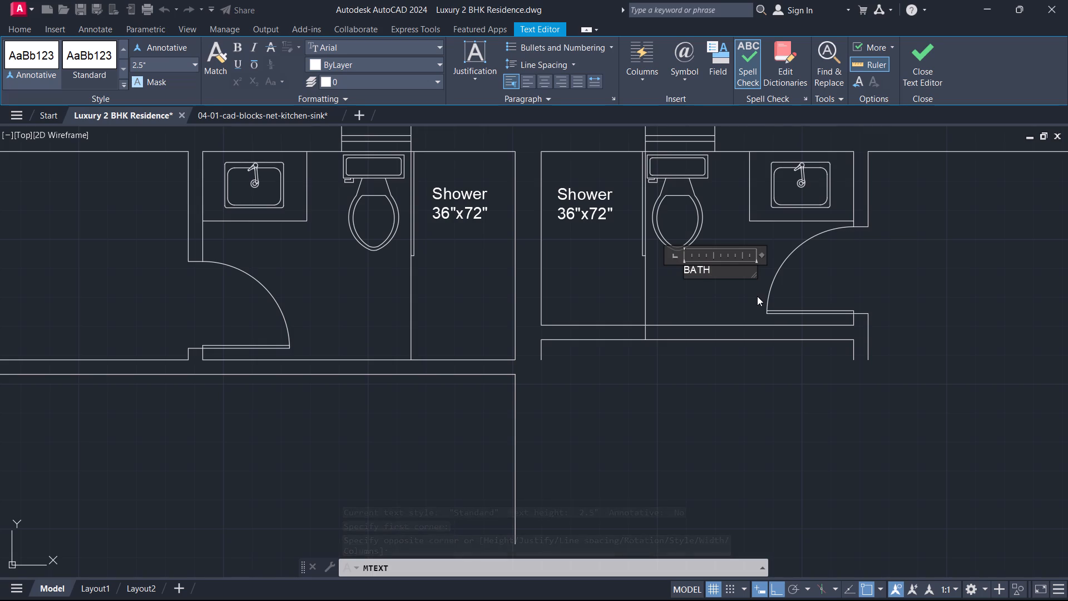
key("Return")
type("9'0")
key("BackSpace")
type("-0\"")
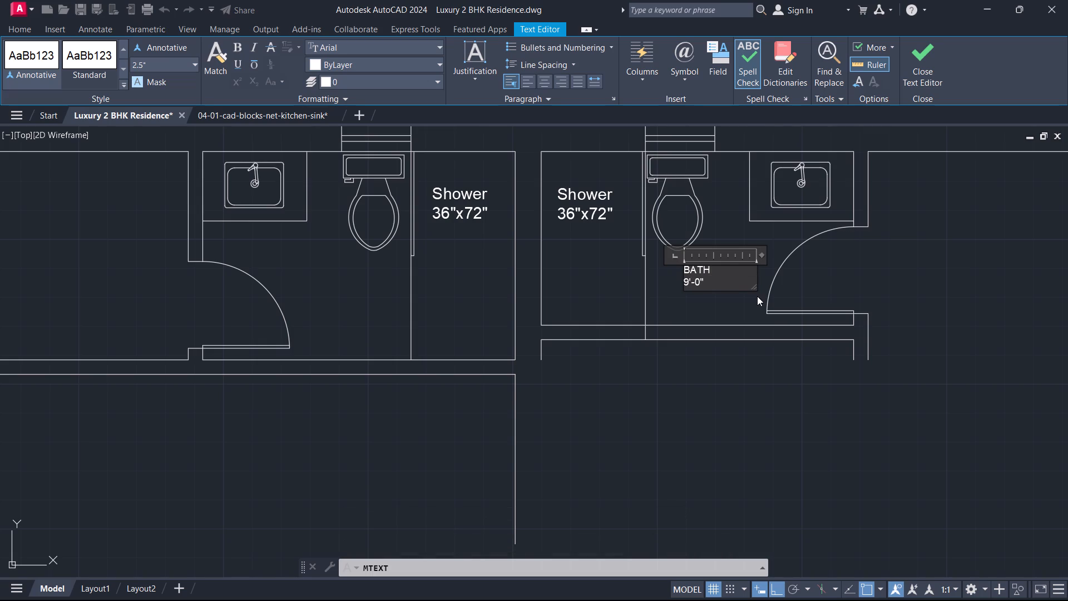
key("x")
type("5'")
key("equal")
key("BackSpace")
type("-0\"")
Set the height of both lines of the BATH text to 6 and finish editing the text.
key("shift+Up")
key("shift+Left")
key("shift+Left")
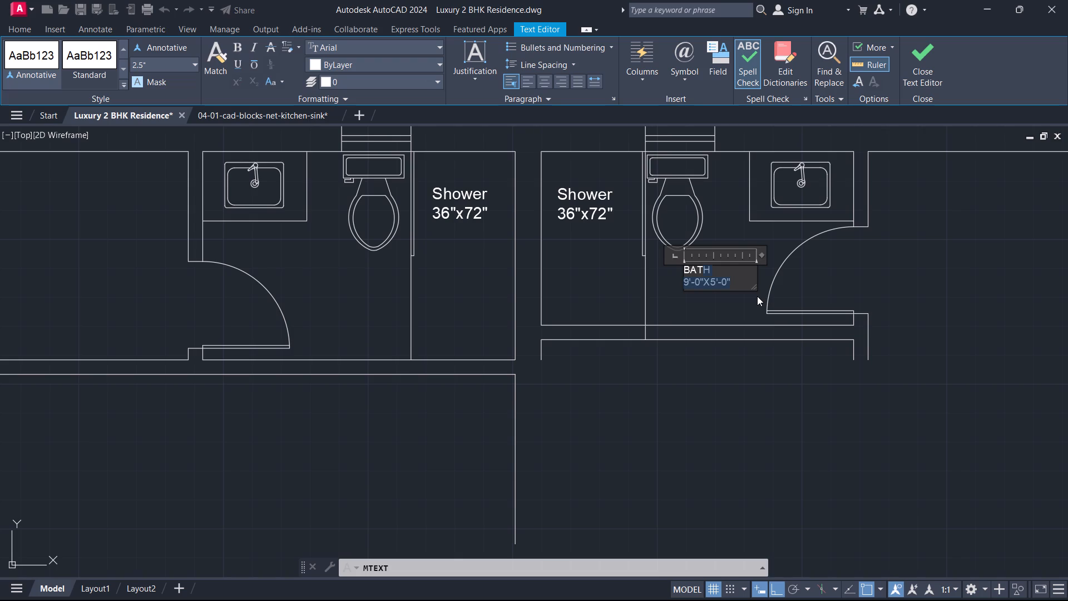
key("shift+Left")
key("shift+Left")
key("shift+Left")
scroll(32, 0, "up", 1)
left_click(158, 66)
key("6")
key("Return")
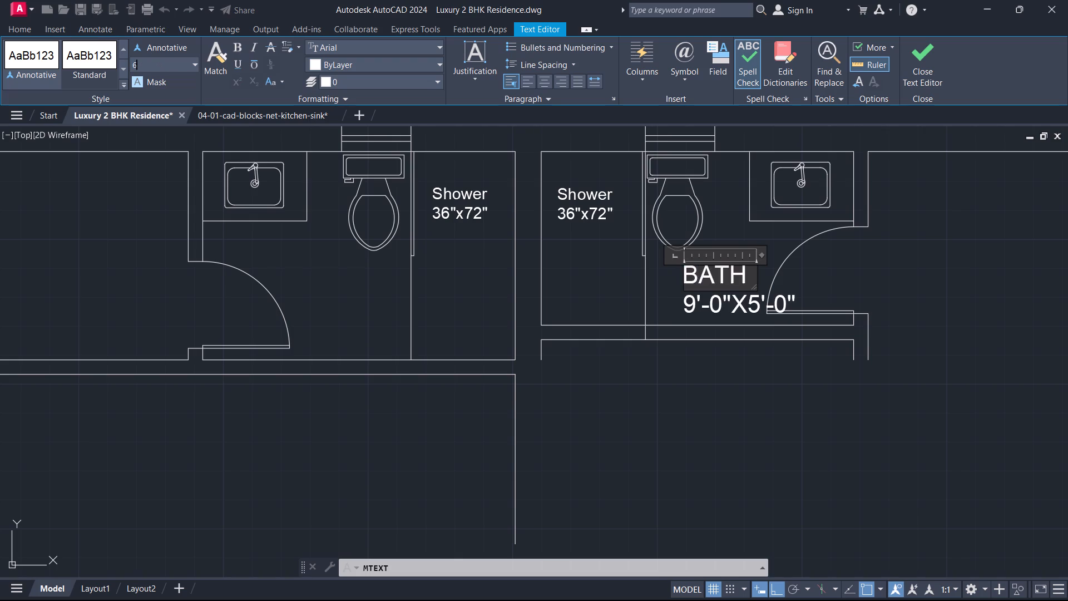
left_click(936, 60)
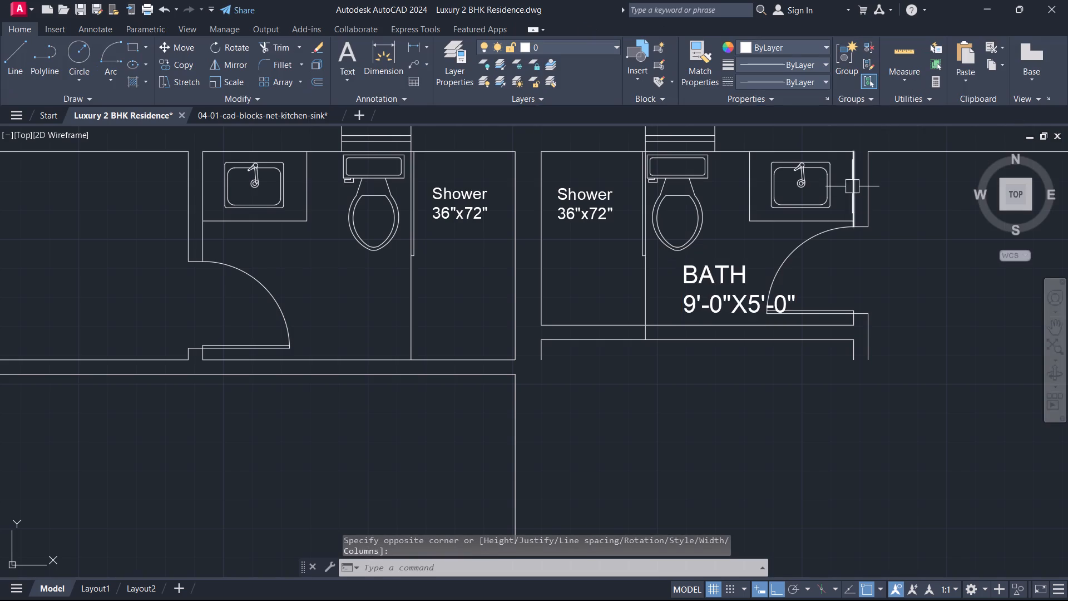
Move the BATH label horizontally about 10" away from the door swing, towards the shower partition.
scroll(755, 264, "up", 3)
left_click(708, 302)
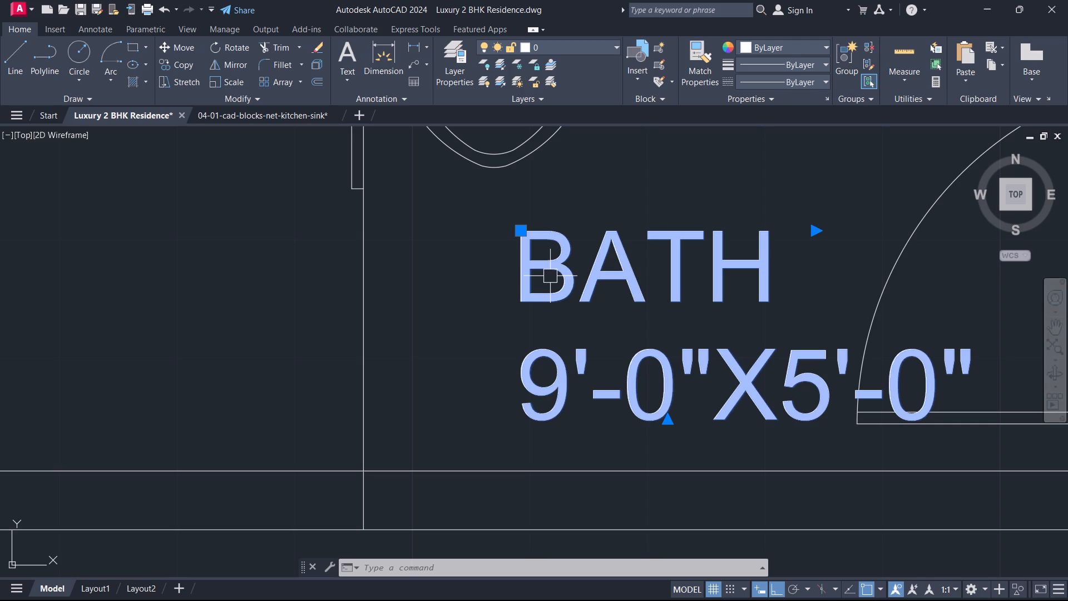
type("M")
key("space")
scroll(551, 276, "up", 3)
left_click(556, 247)
scroll(367, 230, "down", 1)
scroll(367, 230, "up", 1)
scroll(367, 230, "down", 8)
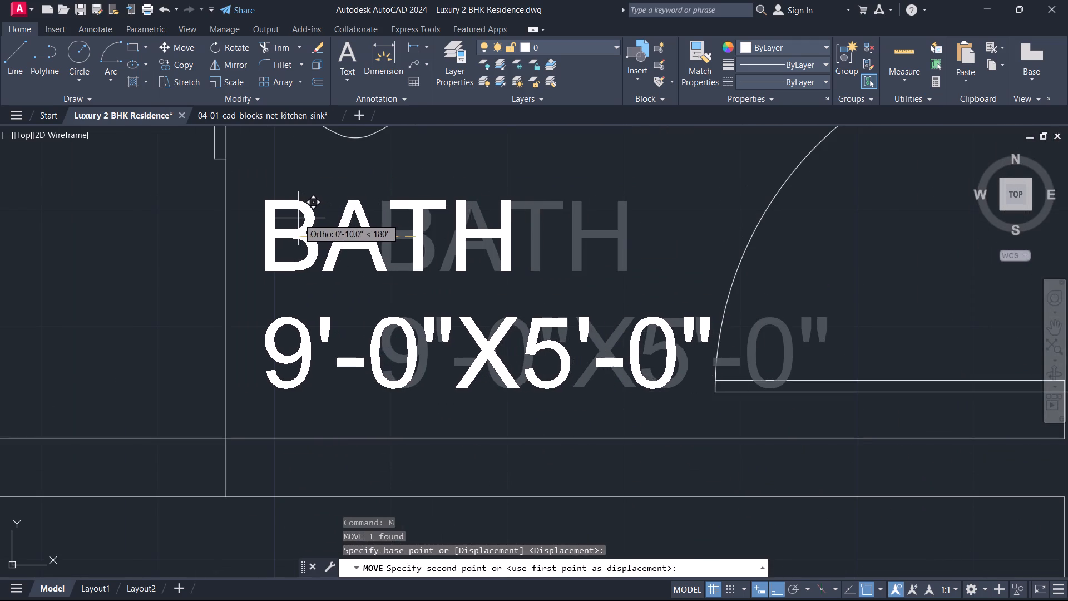
left_click(296, 218)
key("Escape")
Trim the end of the shower partition line lying between the two lines of the wall below the bath.
scroll(332, 226, "down", 4)
middle_click_drag(350, 235, 383, 293)
scroll(382, 290, "up", 1)
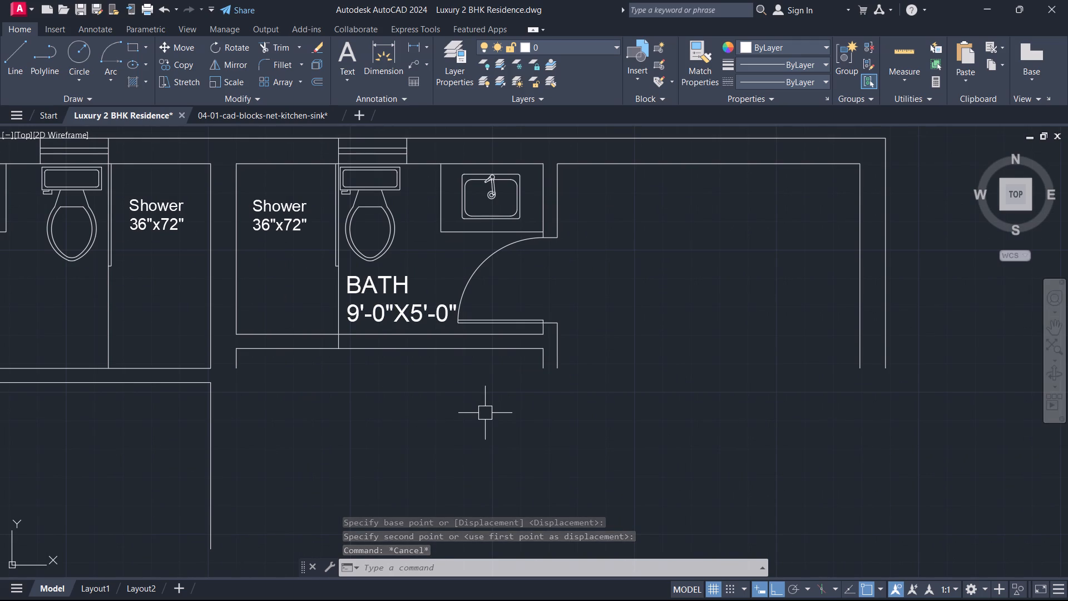
scroll(474, 335, "up", 2)
scroll(311, 227, "down", 2)
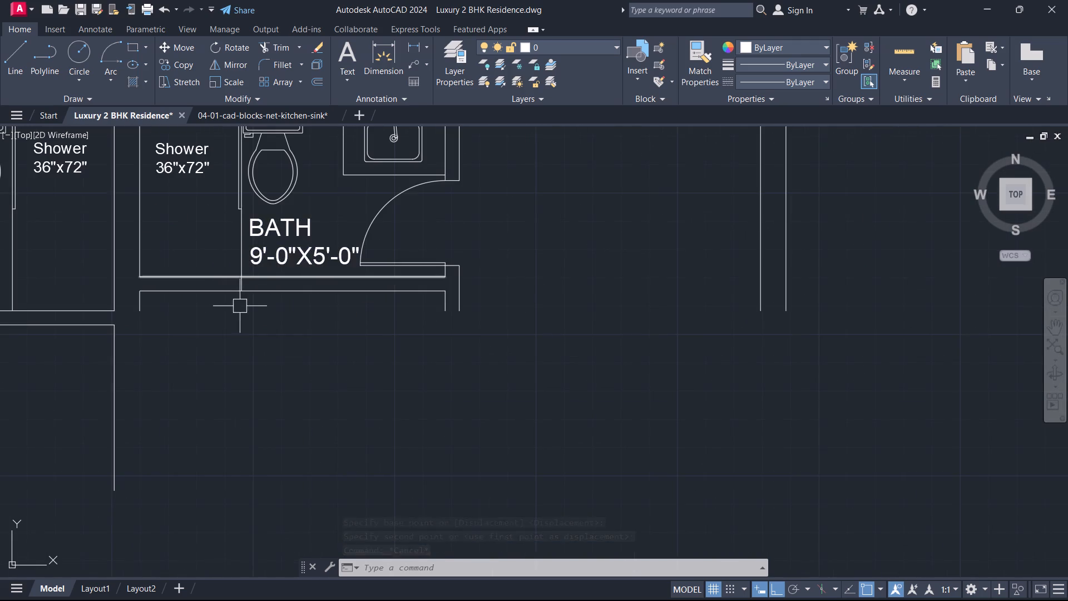
middle_click_drag(243, 308, 436, 416)
scroll(453, 405, "up", 2)
type("TR")
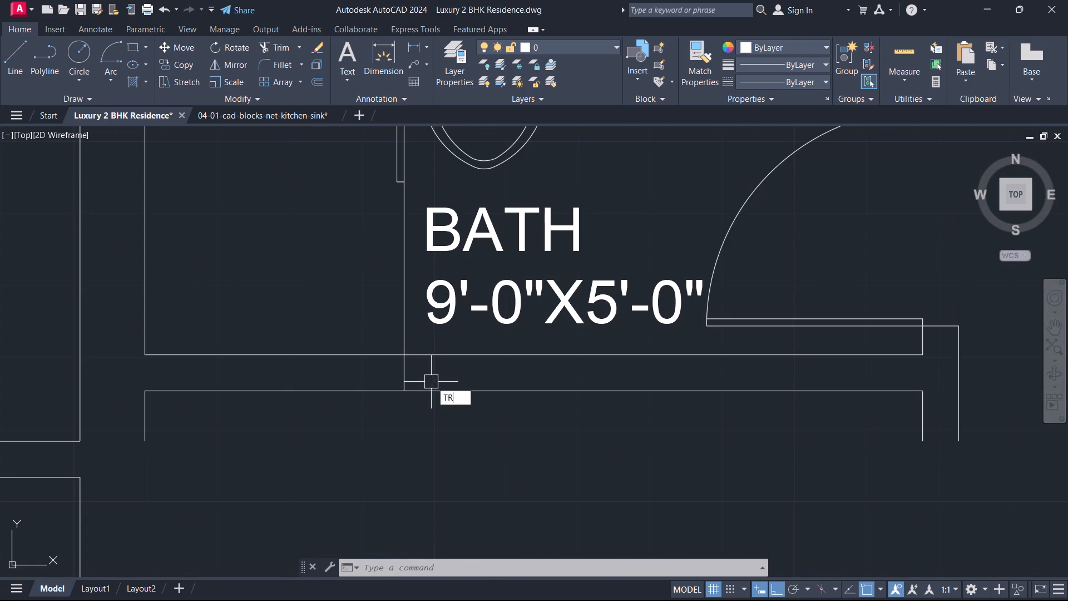
key("space")
left_click(414, 373)
left_click(352, 371)
key("Escape")
Extend both lines of the wall below the bath across the adjoining room to the far outer wall's inner line.
scroll(349, 370, "down", 5)
scroll(303, 415, "up", 2)
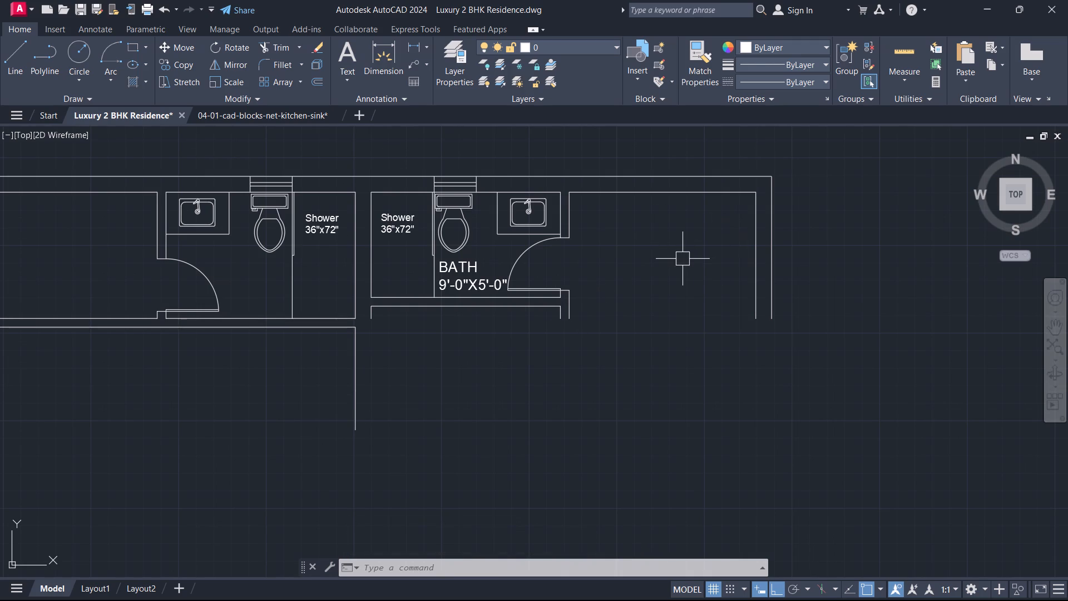
scroll(535, 316, "up", 1)
type("EX")
key("space")
left_click(500, 327)
left_click(538, 294)
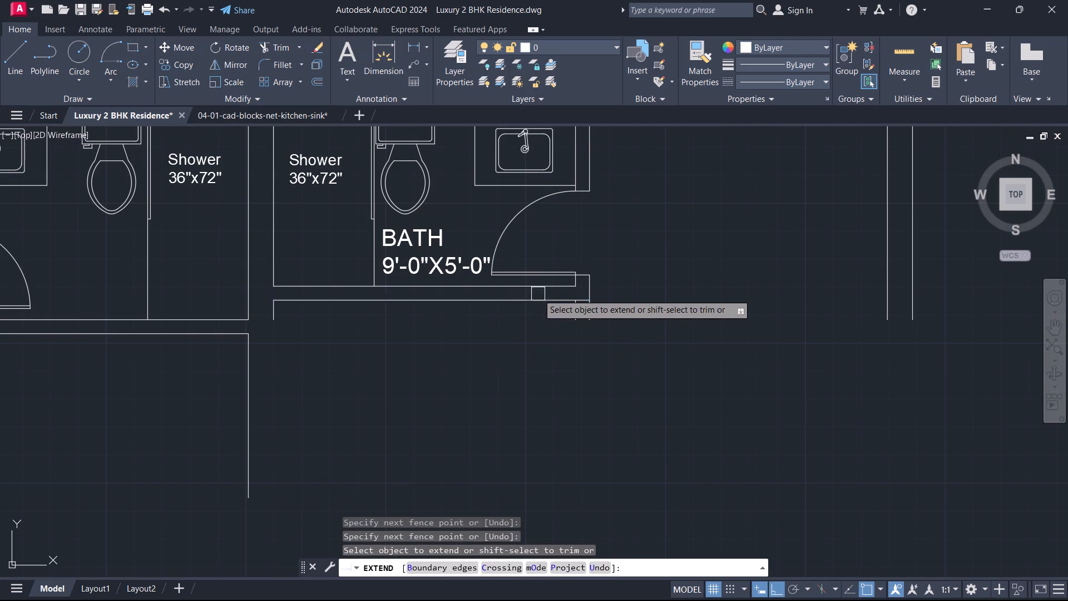
left_click(536, 297)
left_click(551, 285)
left_click(552, 285)
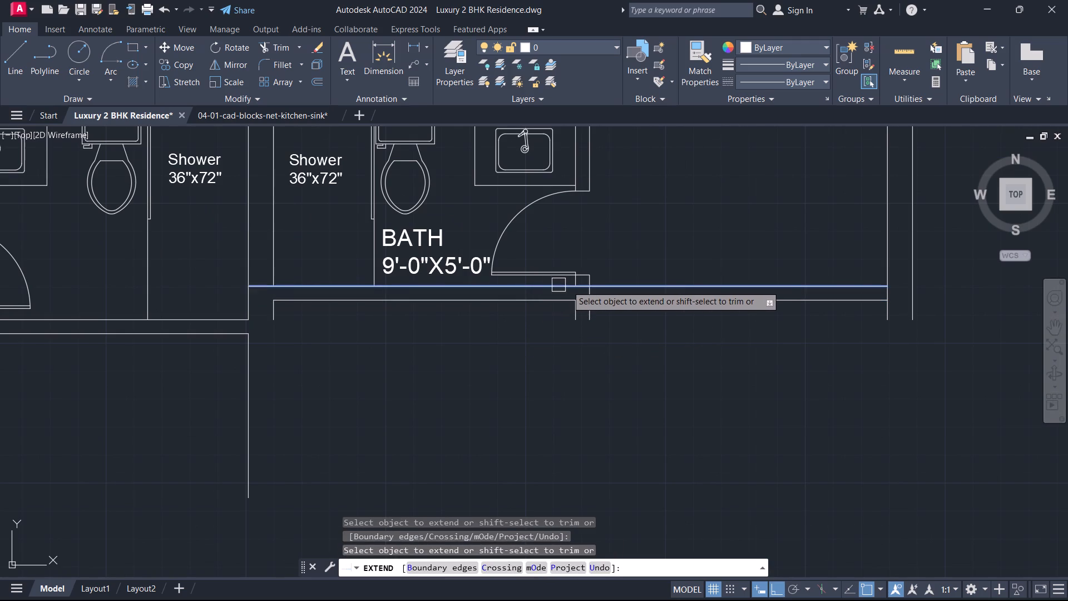
key("Escape")
Trim the crossing segments inside the wall junction below the bathroom door so the junction is open.
scroll(620, 312, "up", 2)
type("TR")
key("space")
scroll(547, 298, "up", 1)
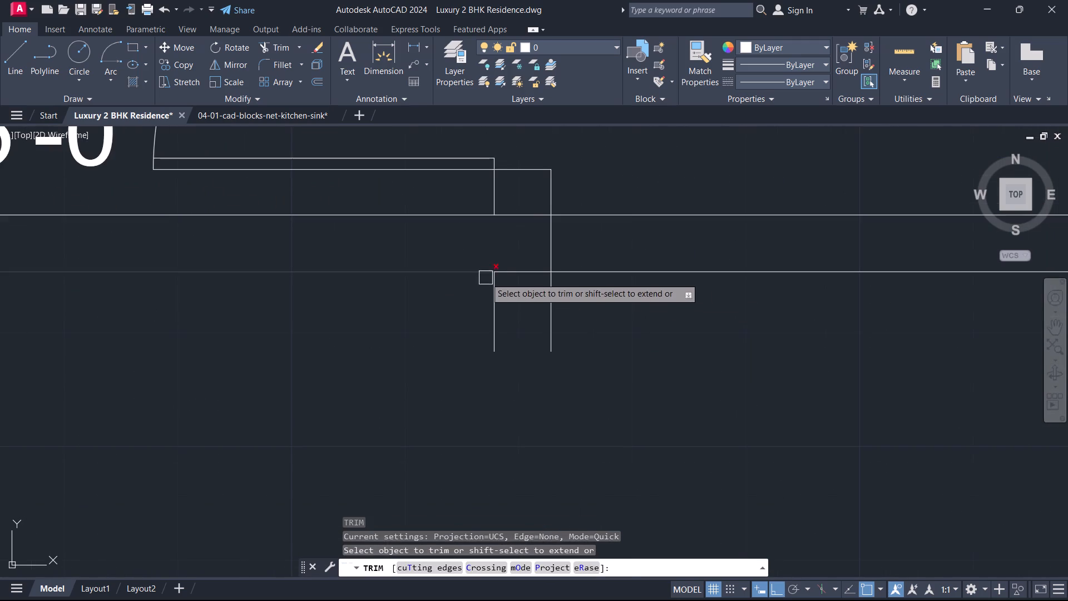
left_click(517, 278)
left_click(523, 196)
left_click(514, 266)
left_click_drag(538, 241, 549, 240)
left_click(592, 238)
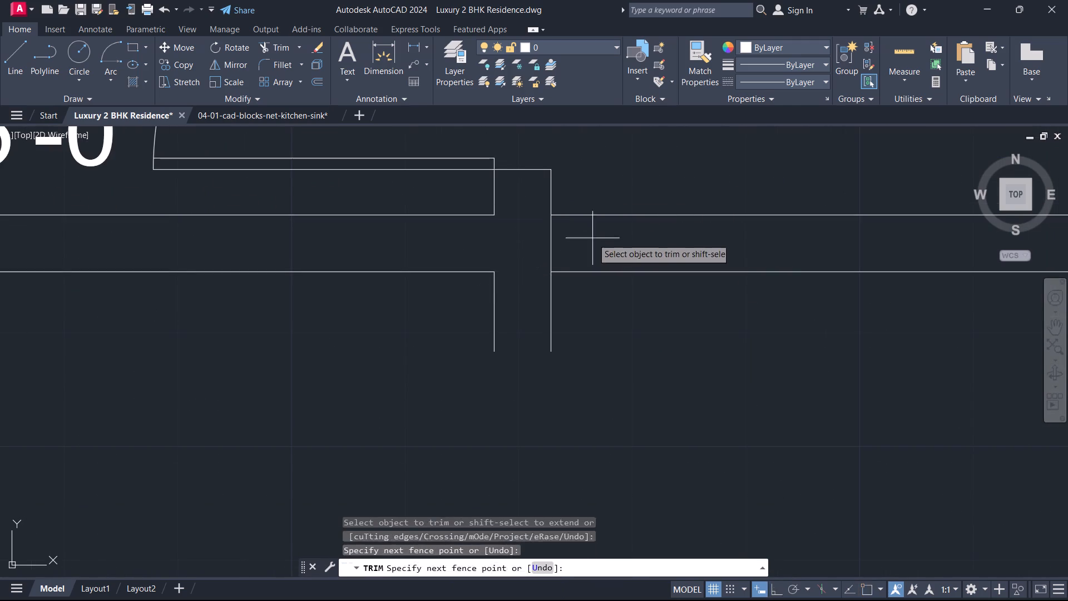
key("Escape")
key("space")
left_click(580, 246)
left_click(521, 247)
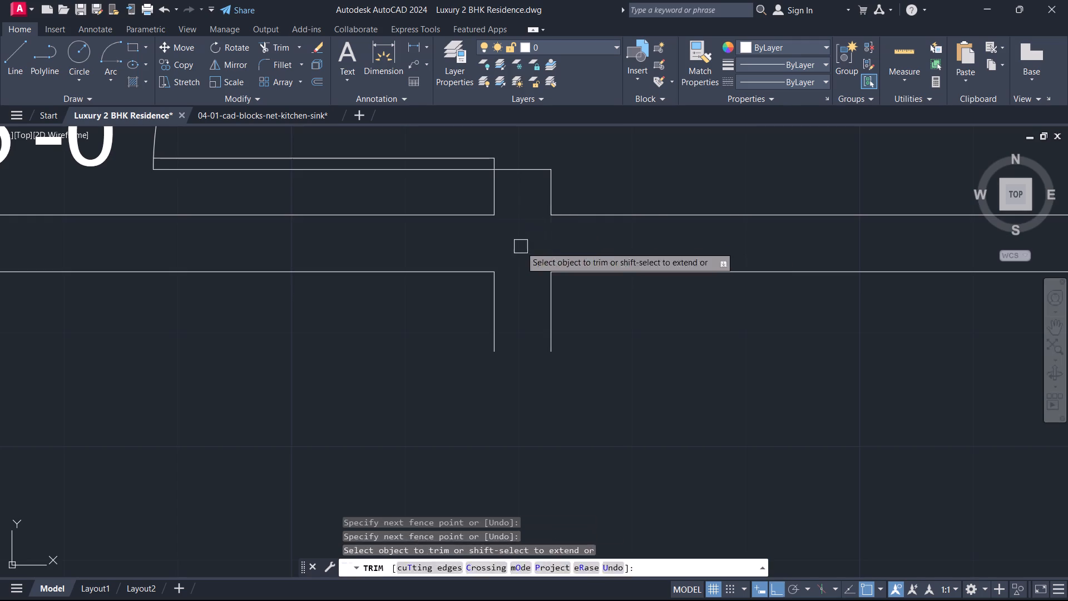
key("Escape")
Trim the outer wall's inner line between the two extended wall lines at the far end of the room.
scroll(644, 258, "up", 1)
scroll(644, 258, "down", 4)
middle_click_drag(644, 258, 290, 310)
scroll(552, 304, "up", 1)
key("space")
left_click_drag(578, 307, 572, 304)
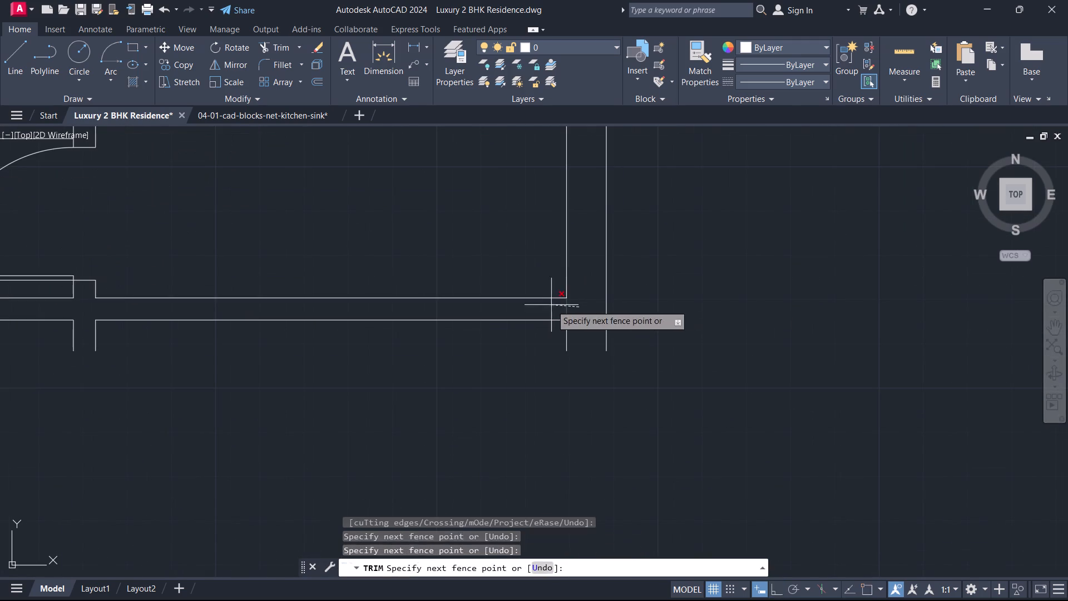
left_click(551, 305)
key("Escape")
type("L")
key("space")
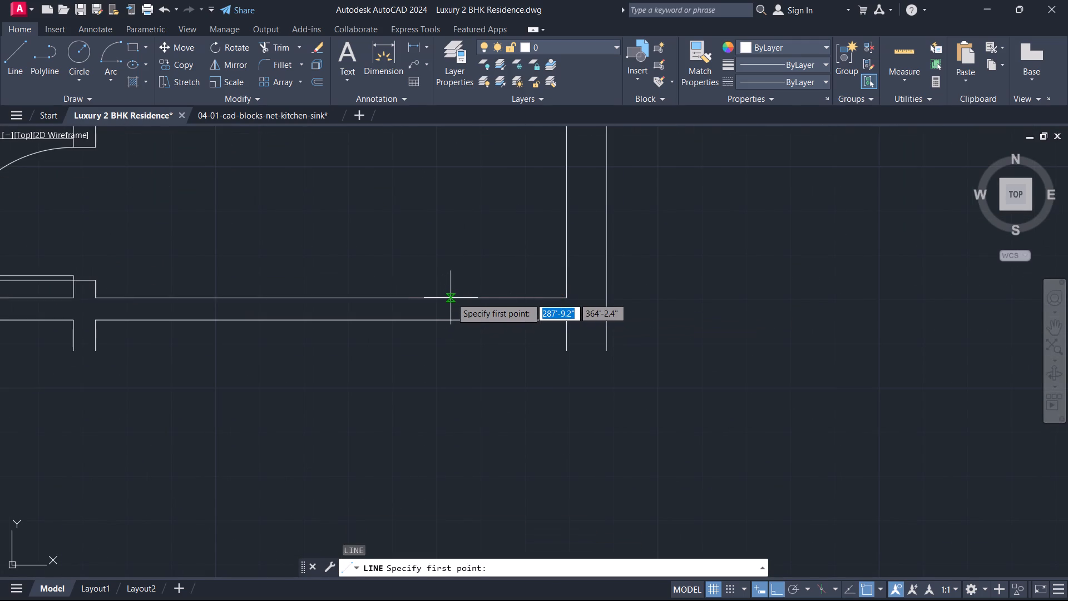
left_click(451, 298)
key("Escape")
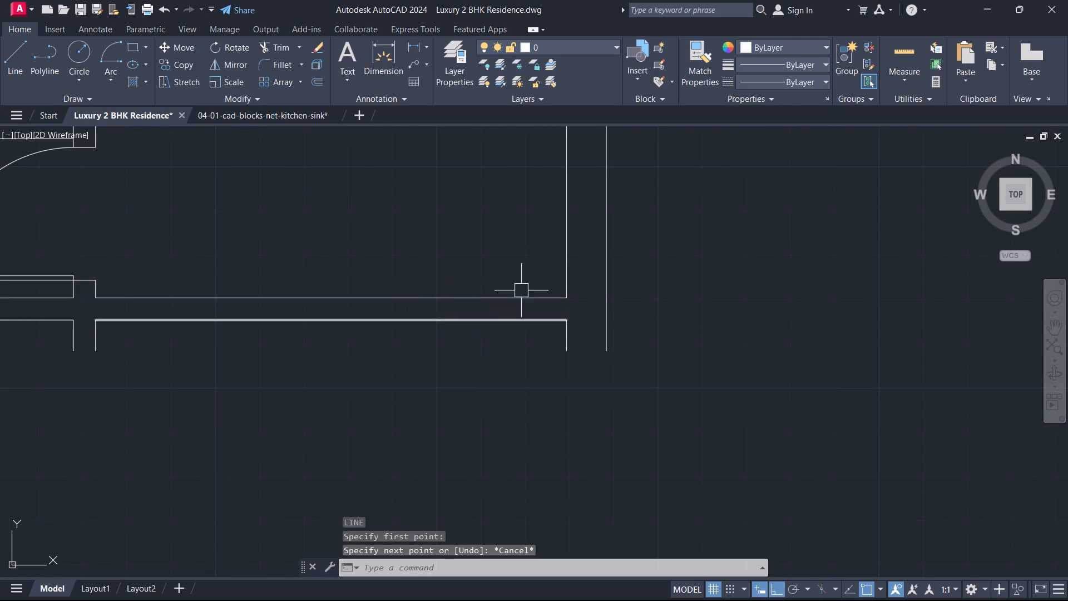
Offset the outer wall's inner line 2'6" into the room.
type("O")
key("space")
type("2'6")
key("Return")
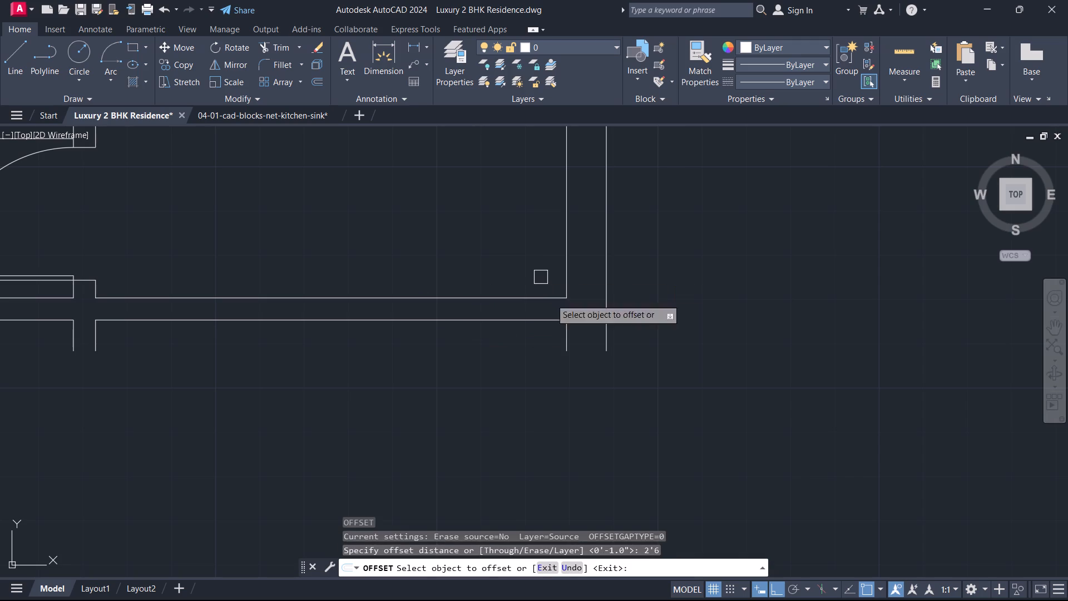
left_click(562, 208)
left_click(493, 208)
key("Escape")
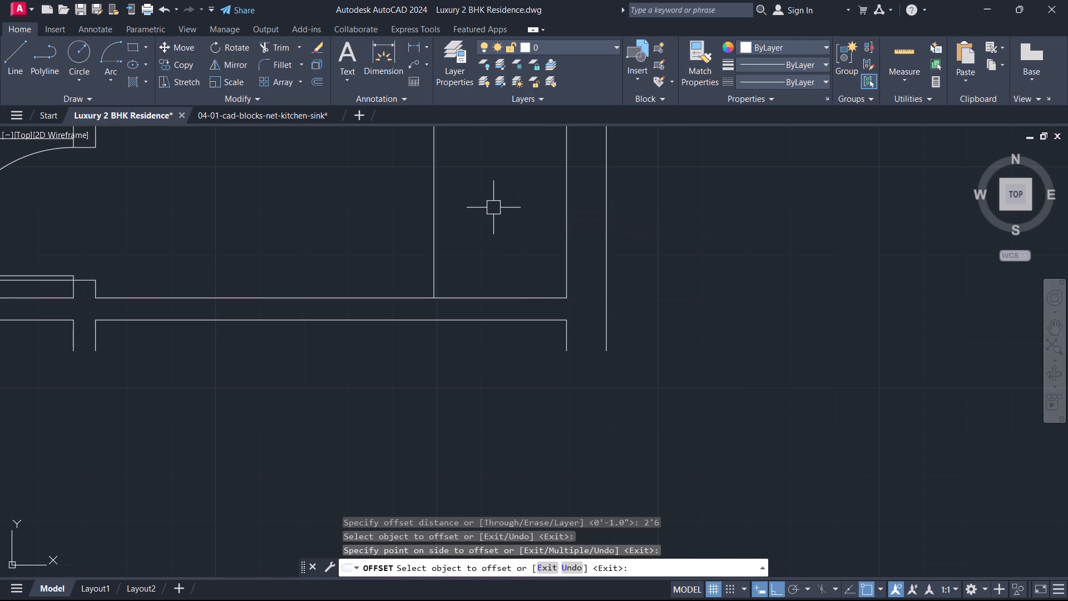
Offset the new 2'6" line by a further 4" towards the bathroom.
type("O 4")
key("Return")
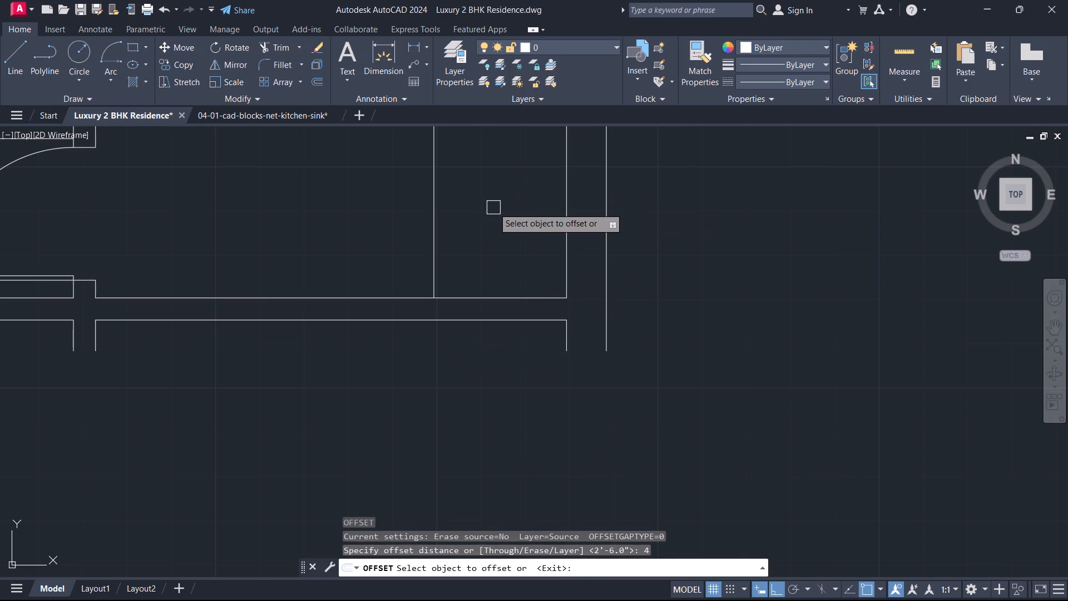
left_click(433, 190)
left_click(387, 202)
key("Escape")
Extend the 4" offset line down to the lower line of the room's bottom wall.
type("EX")
key("space")
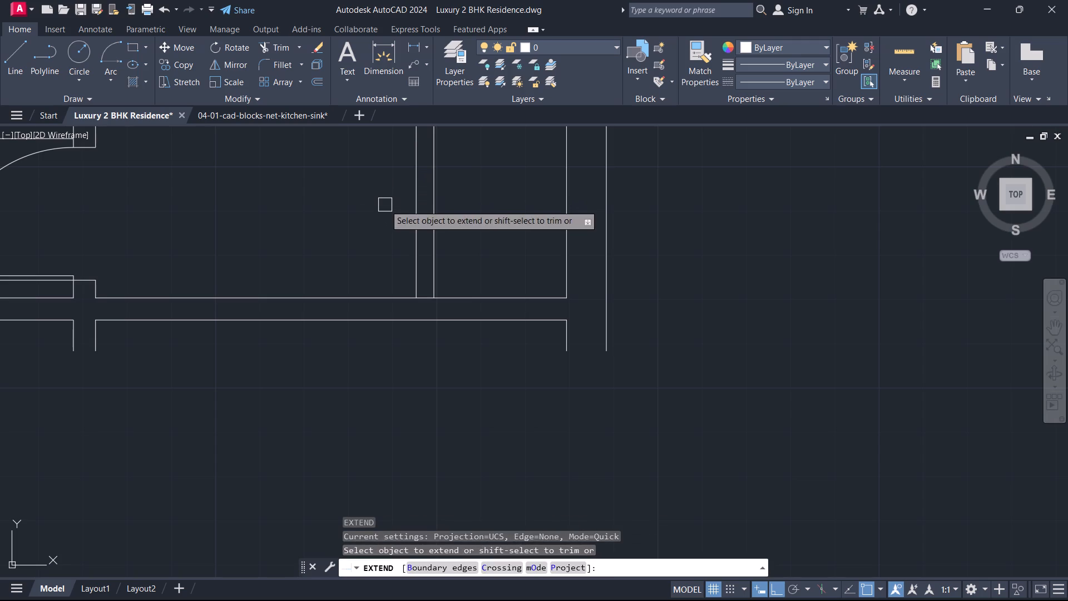
left_click(415, 248)
key("Escape")
Offset the extended line 4' towards the bathroom to mark the other side of the opening.
type("O 4'")
key("Return")
left_click(415, 258)
left_click(253, 230)
key("Escape")
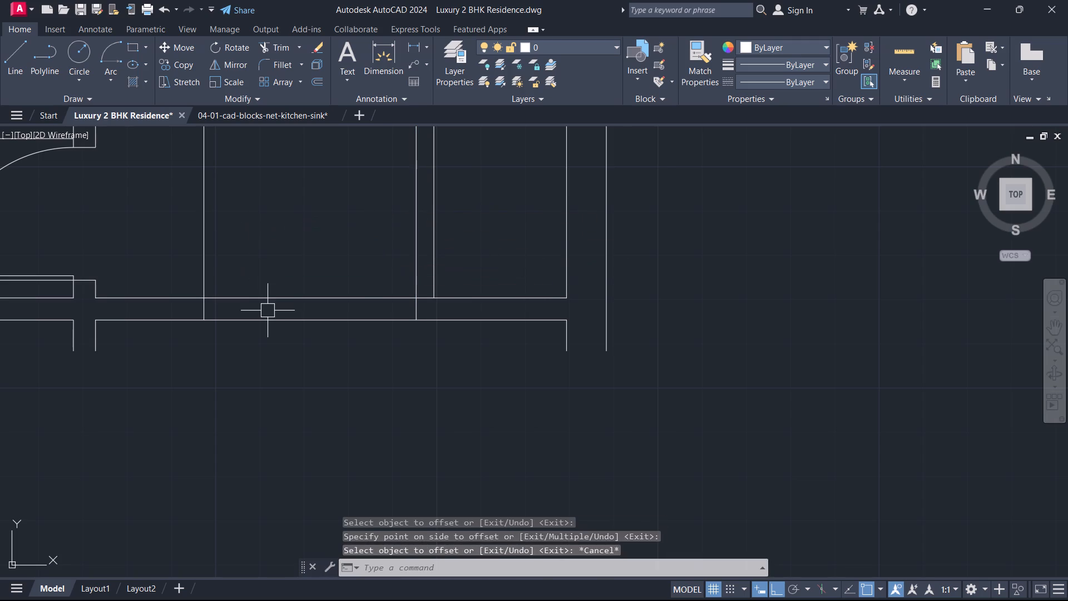
Trim the 4' offset line above the bottom wall, keeping only the short jamb between the two wall lines.
key("t")
key("r")
key("space")
left_click(275, 237)
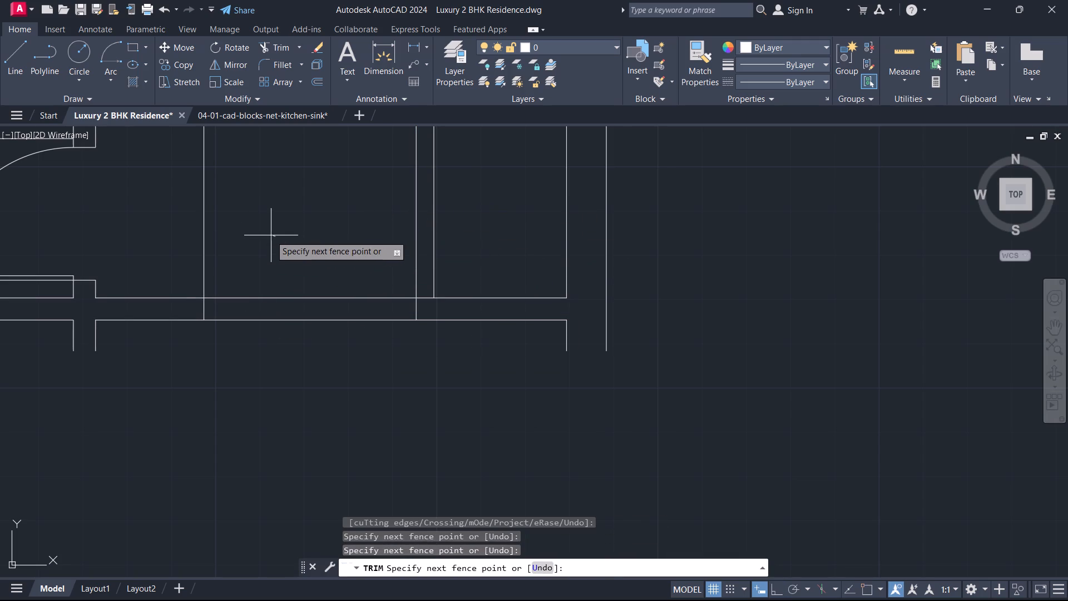
left_click(181, 219)
key("Escape")
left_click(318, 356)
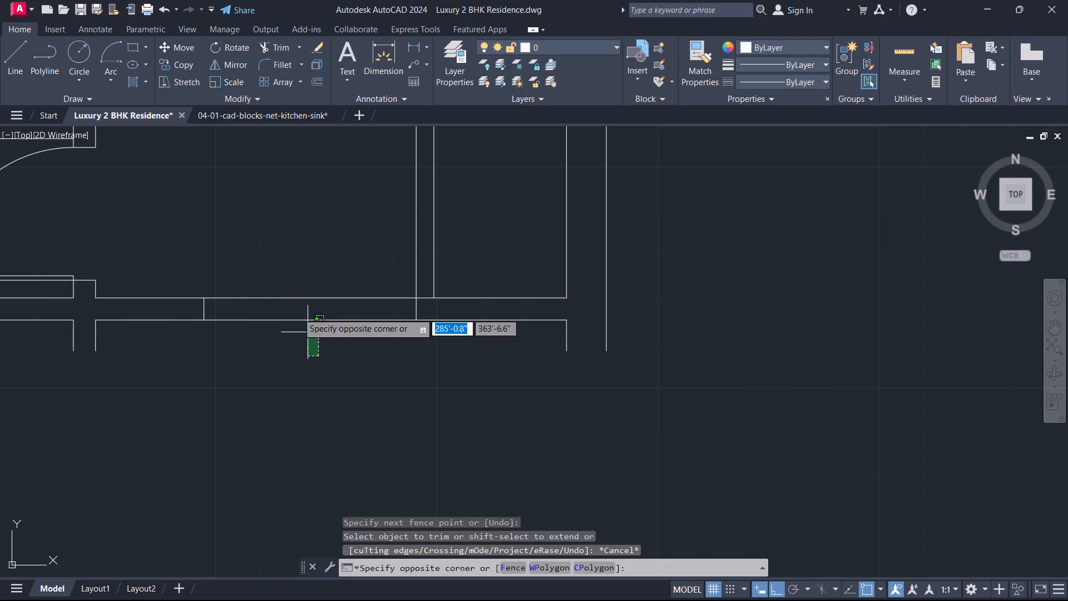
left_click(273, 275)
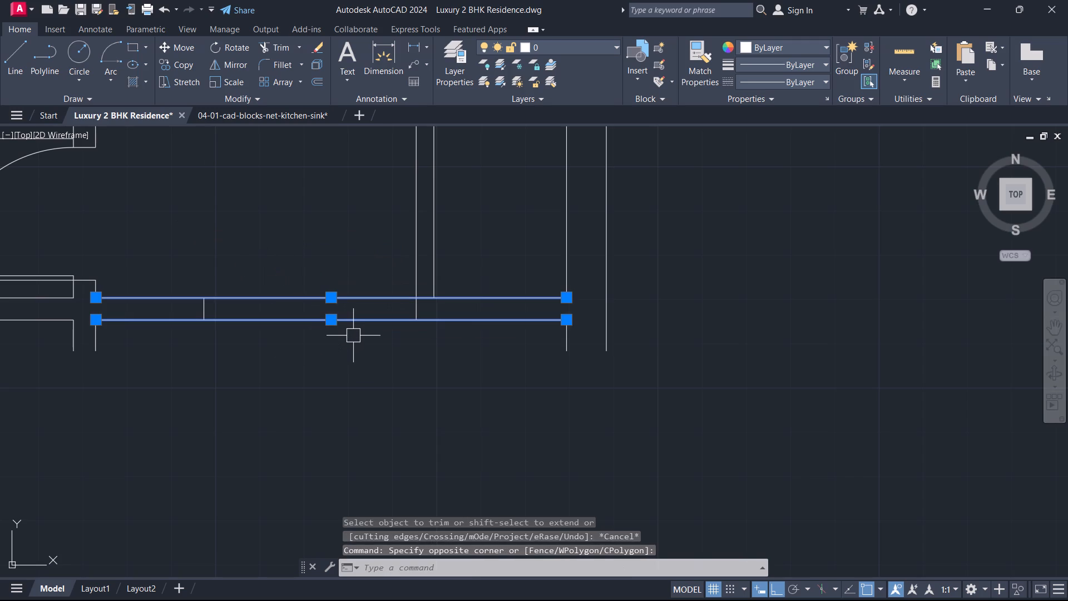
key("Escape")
Break both lines of the room's bottom wall where they meet the 4" offset line, using Break at Point.
type("BR")
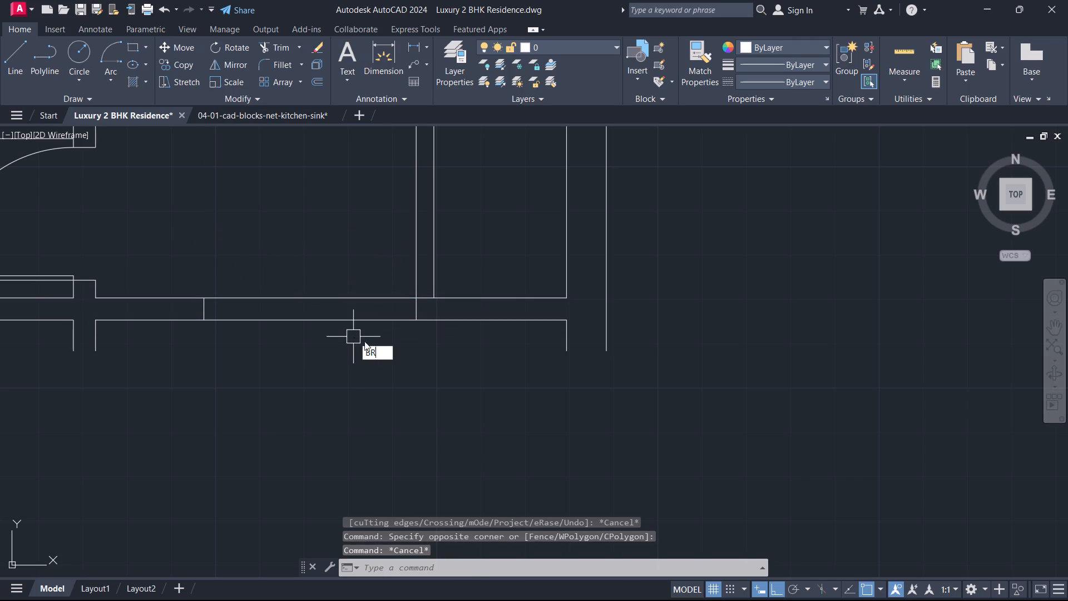
left_click(395, 391)
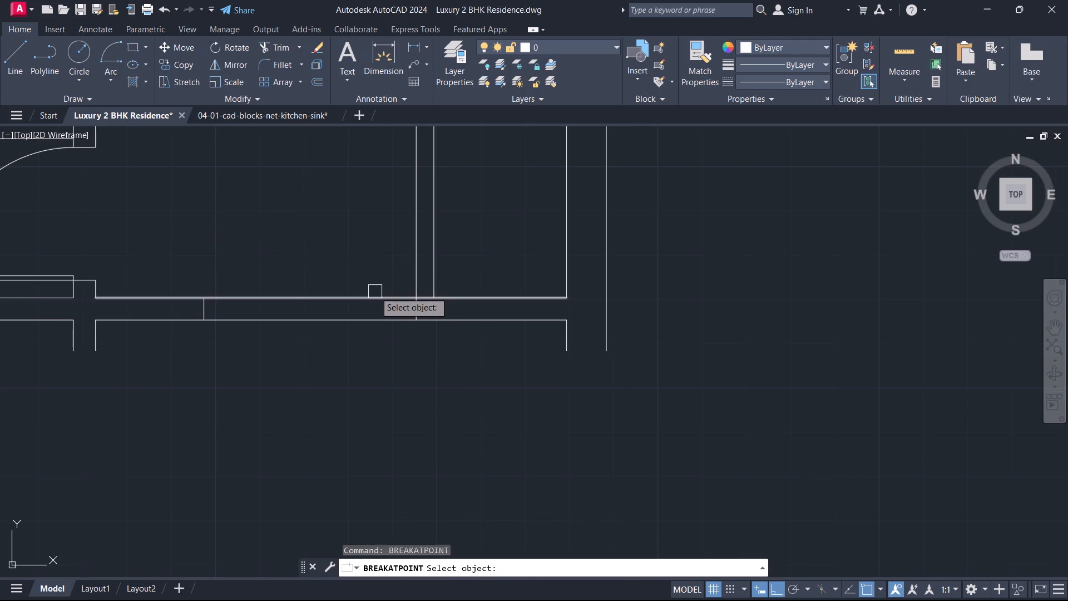
left_click(375, 292)
left_click(413, 299)
key("space")
left_click(370, 324)
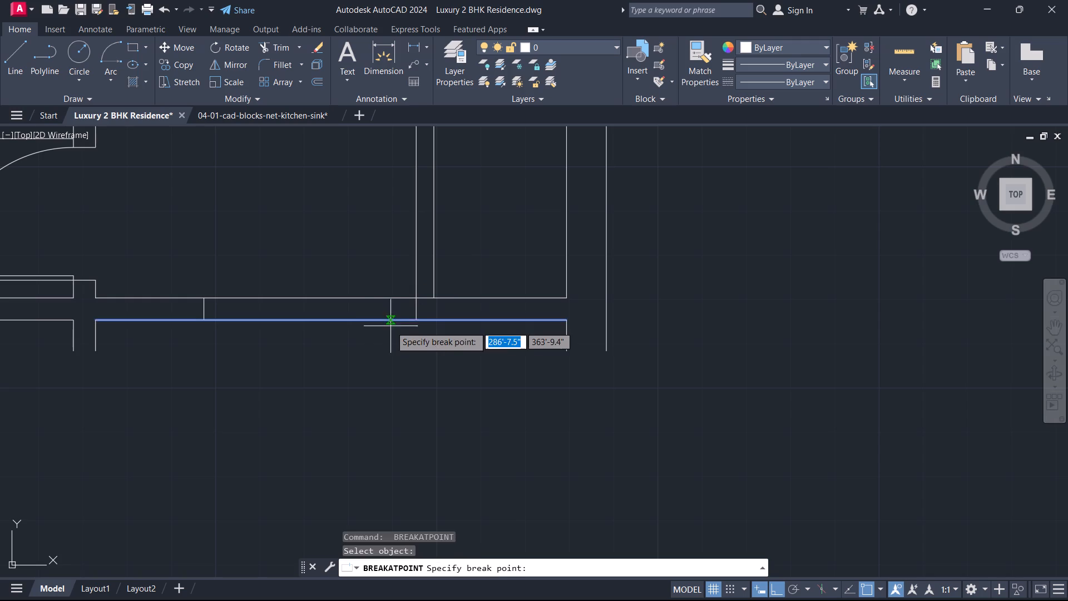
left_click(414, 321)
Break both lines of the room's bottom wall at the opening's other jamb, nearer the bathroom.
key("space")
left_click(240, 306)
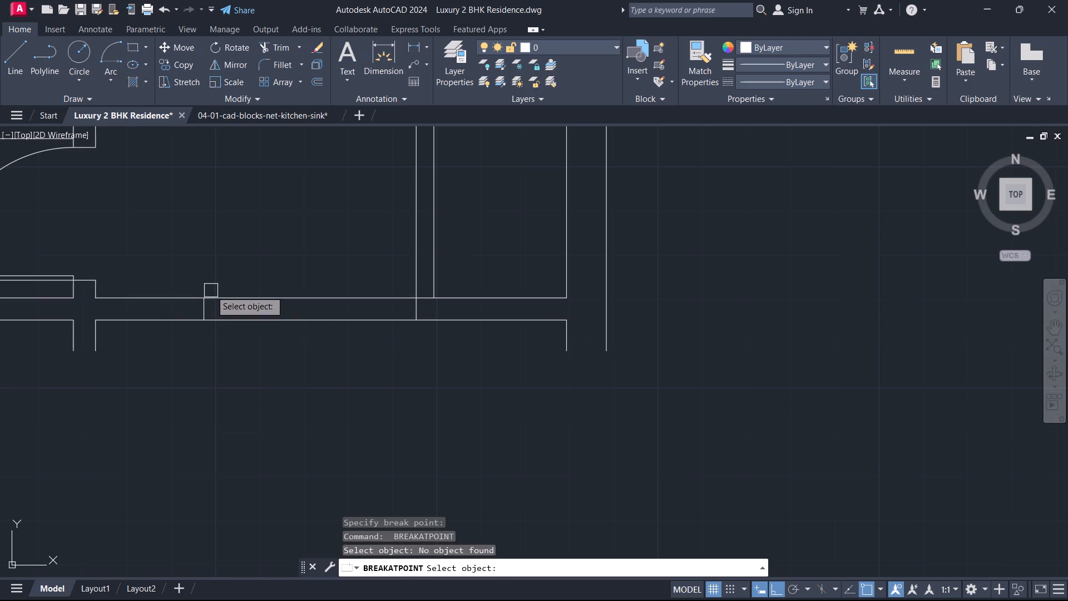
left_click(219, 302)
left_click(207, 297)
key("space")
left_click(236, 318)
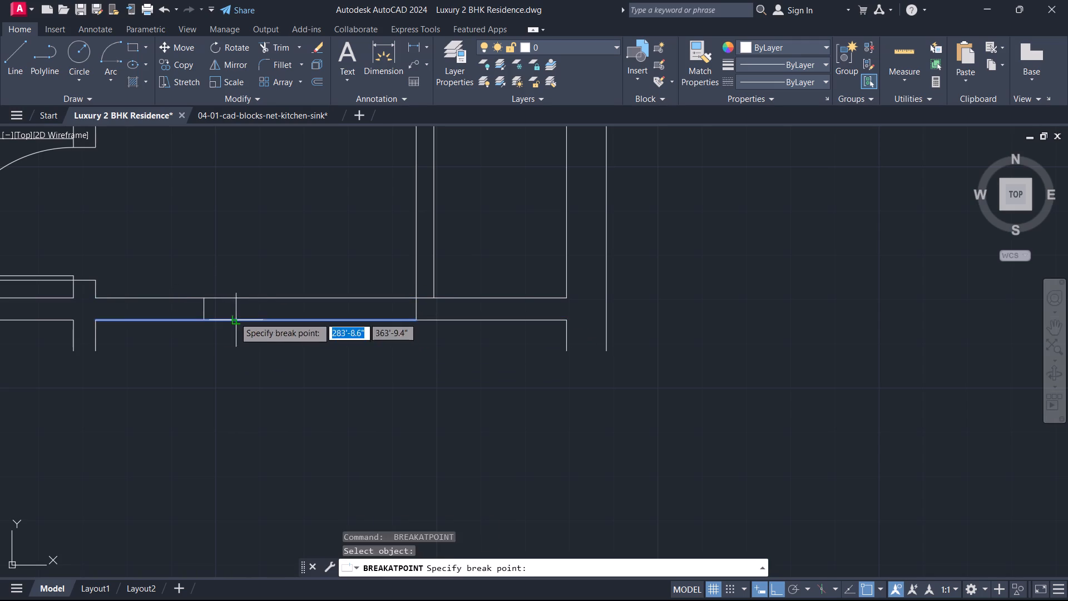
left_click(202, 322)
key("space")
left_click_drag(273, 354, 261, 327)
left_click(234, 253)
key("Escape")
Trim the 4" offset line above the bottom wall, leaving only the short jamb between the two wall lines.
scroll(422, 301, "up", 2)
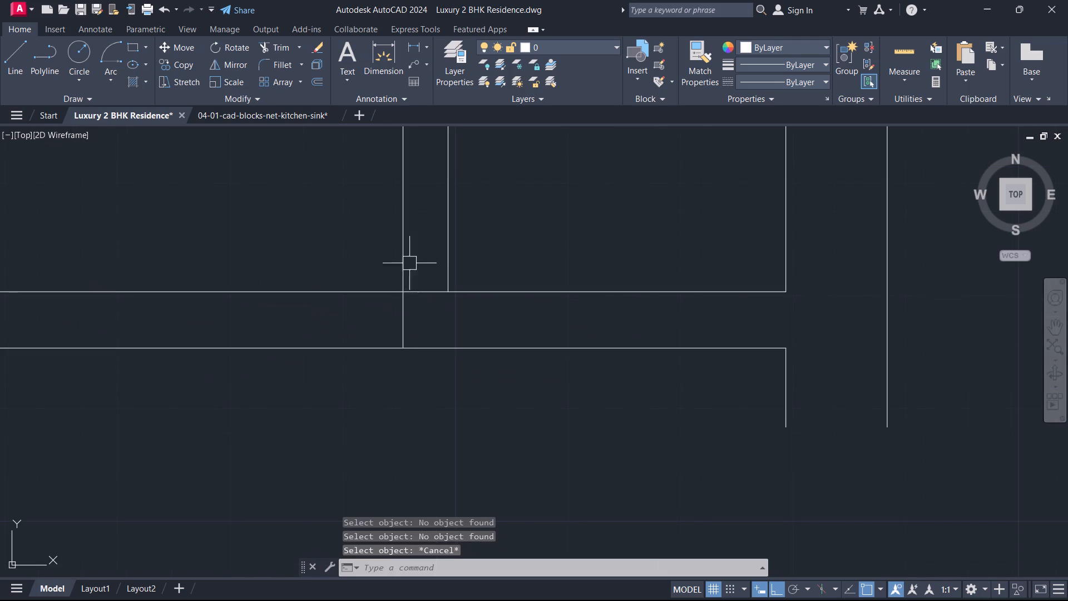
left_click(409, 242)
key("Escape")
type("TR")
key("space")
left_click(384, 238)
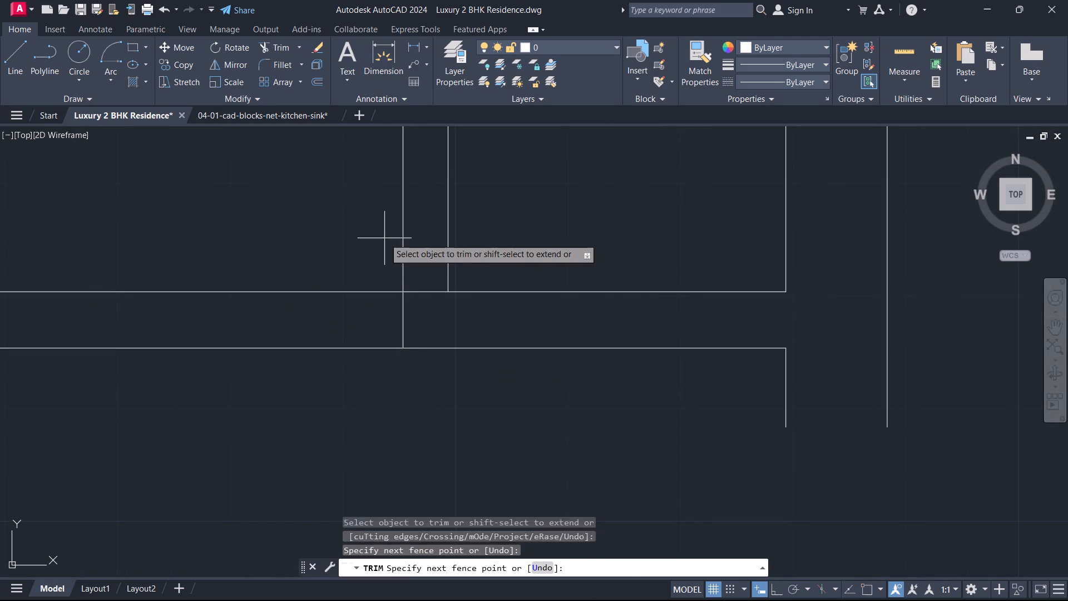
left_click(397, 246)
left_click(398, 242)
key("Escape")
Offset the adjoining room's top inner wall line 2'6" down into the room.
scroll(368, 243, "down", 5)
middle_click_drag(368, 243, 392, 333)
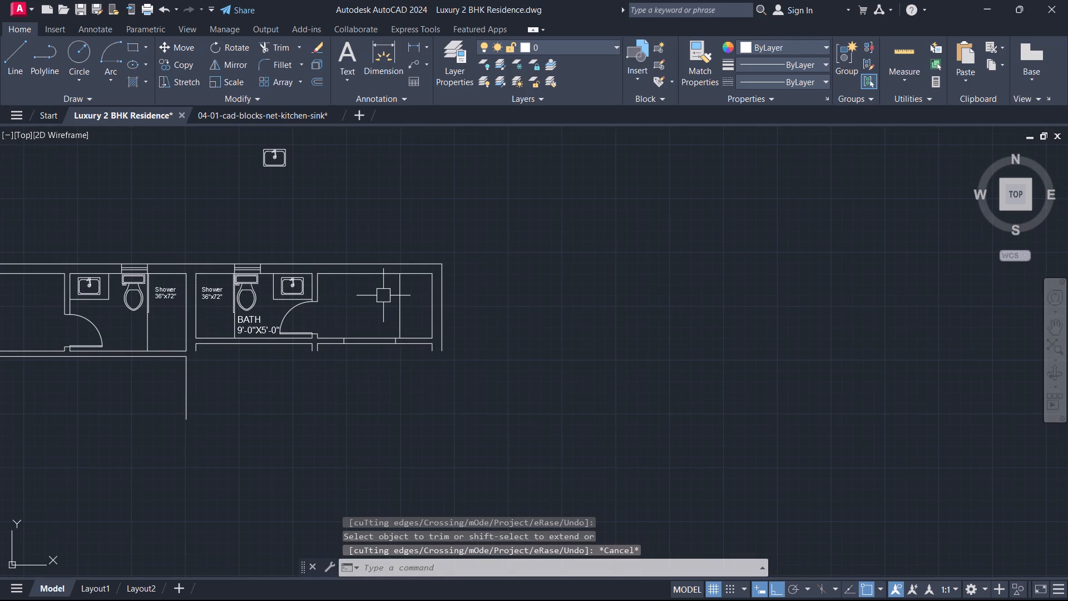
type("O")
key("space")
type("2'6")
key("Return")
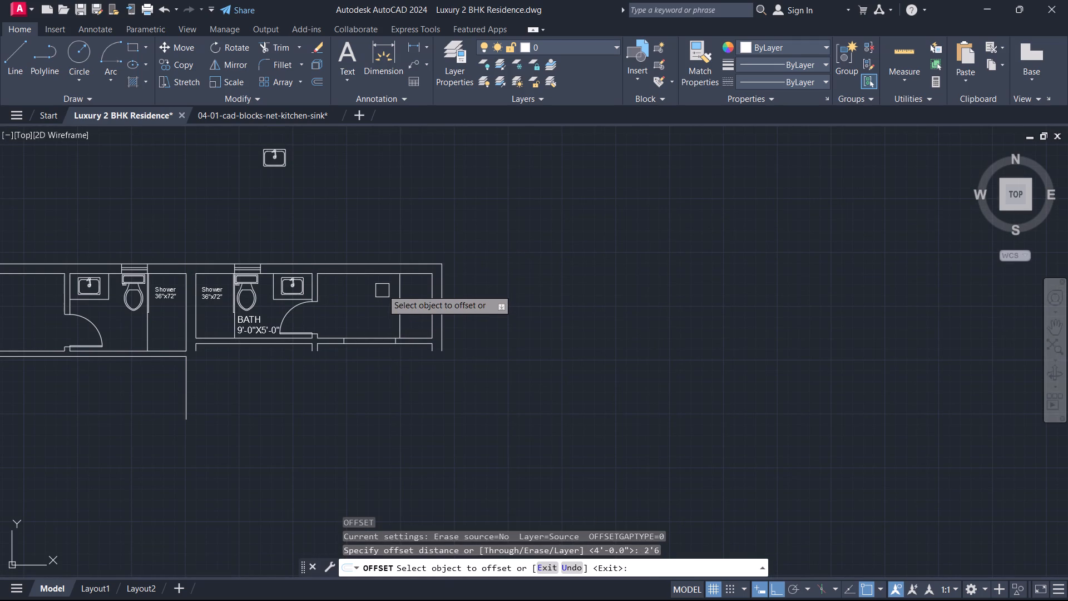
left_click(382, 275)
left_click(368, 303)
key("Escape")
Measure the distance from the bathroom door jamb's upper corner to the room's top inner wall line.
scroll(368, 303, "up", 2)
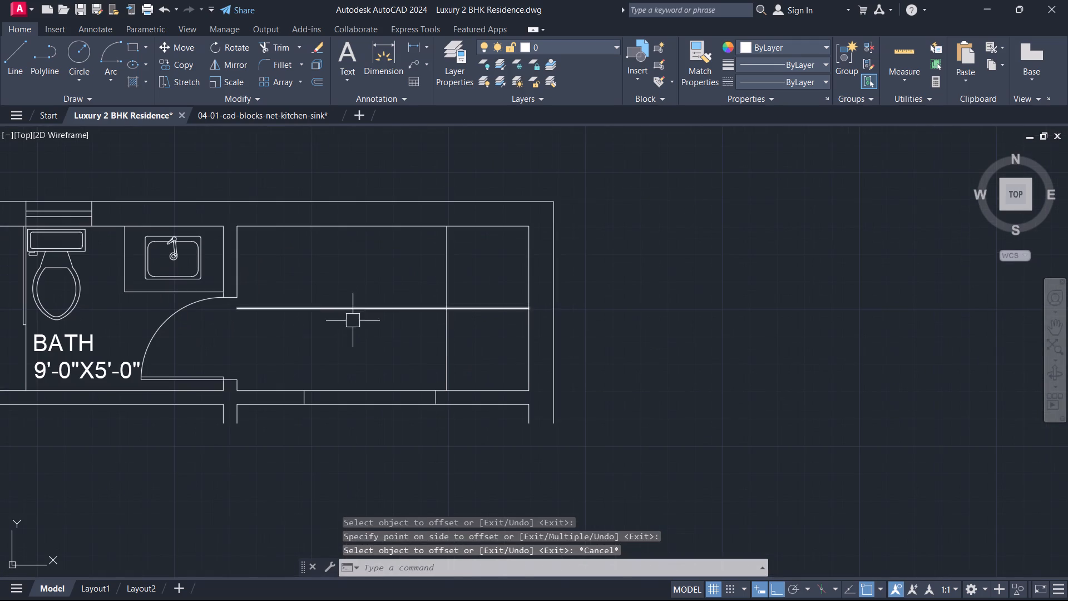
left_click(345, 331)
key("Escape")
left_click(333, 302)
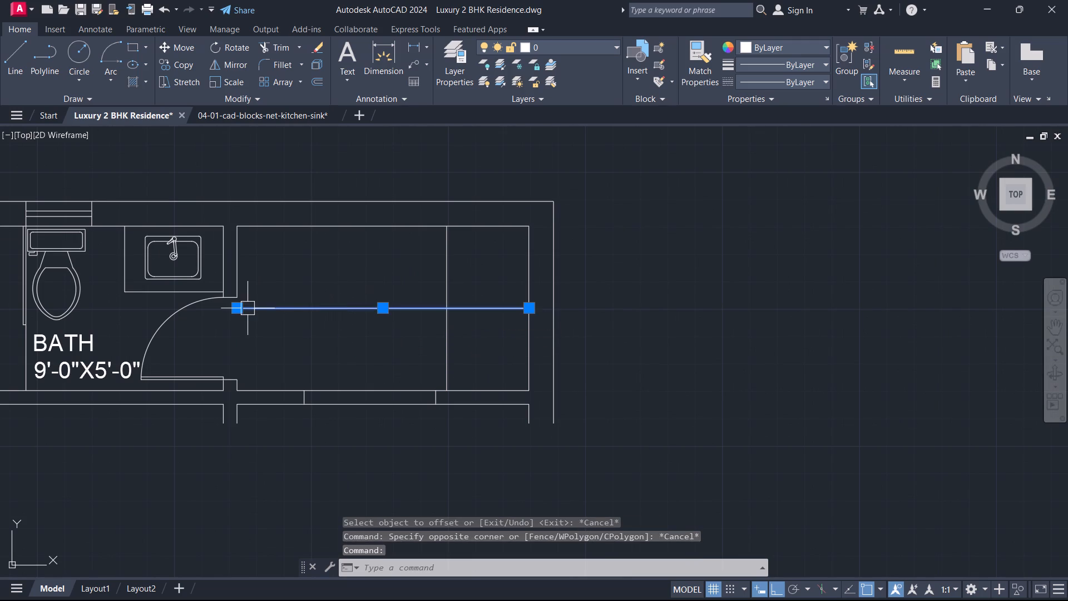
scroll(245, 310, "up", 1)
key("Escape")
key("d")
type("I")
key("space")
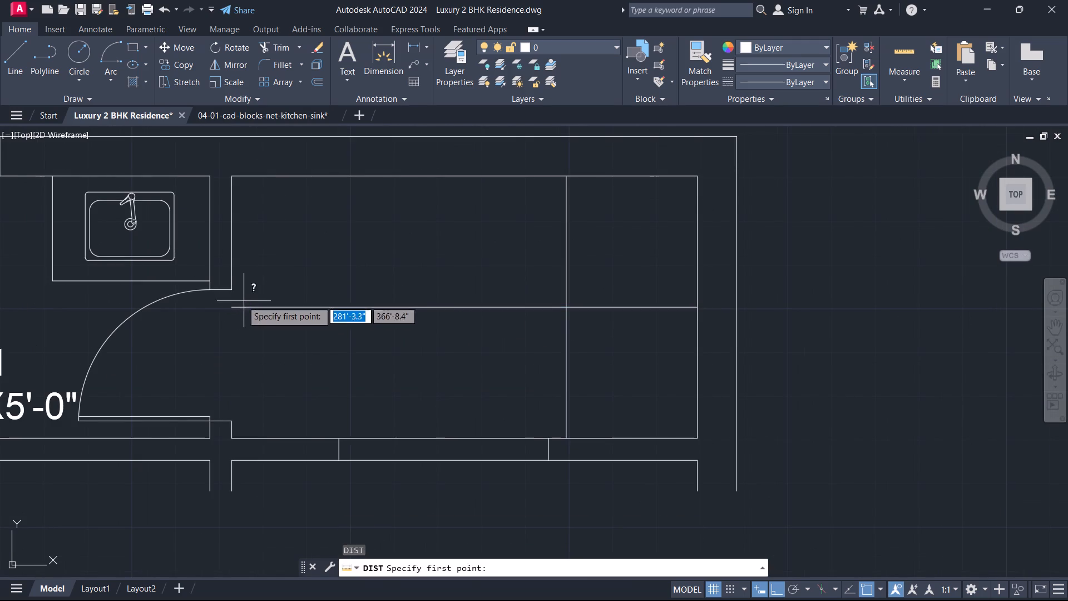
left_click_drag(233, 291, 232, 285)
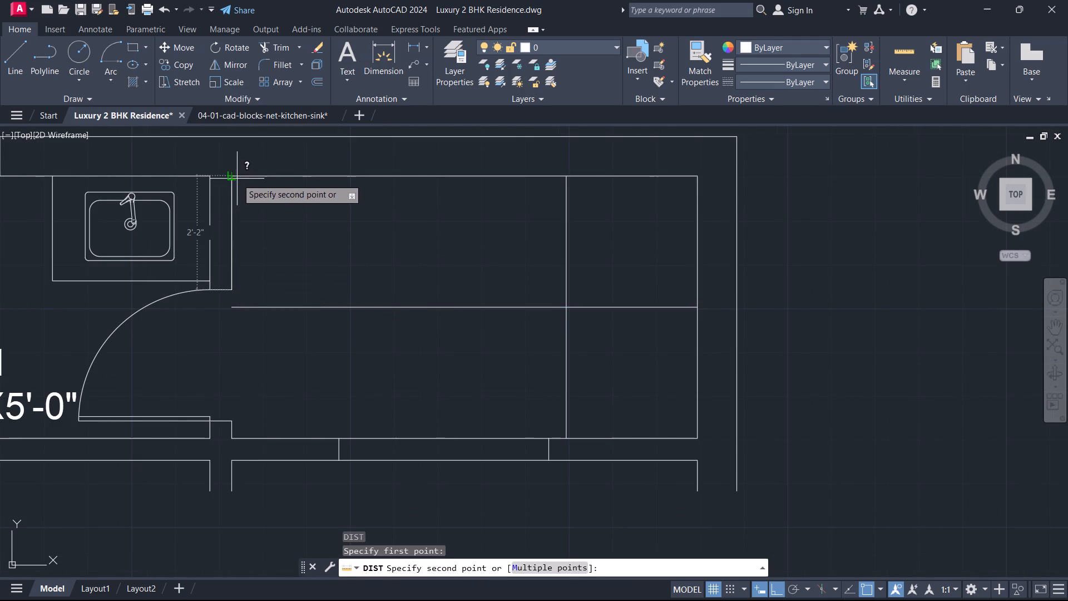
key("Escape")
Delete the horizontal and vertical 2'6" offset lines inside the room.
left_click_drag(345, 322, 341, 316)
left_click(275, 243)
left_click_drag(565, 268, 556, 269)
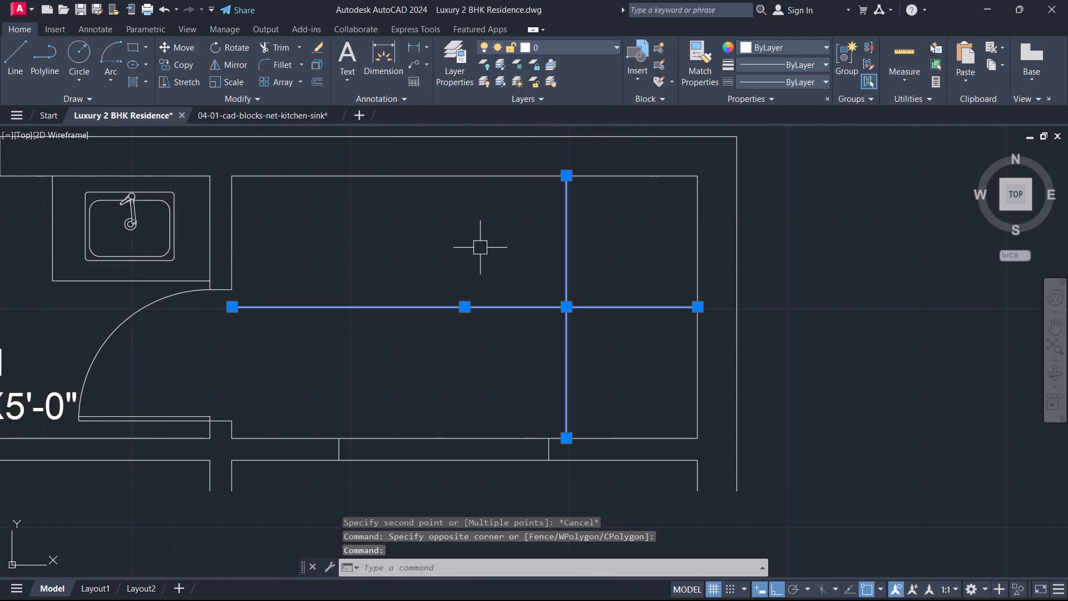
key("Delete")
Offset the room's top and right inner wall lines 2'2" into the room.
type("O 2'2")
key("Return")
left_click(551, 181)
left_click_drag(564, 197, 568, 203)
left_click_drag(705, 250, 691, 249)
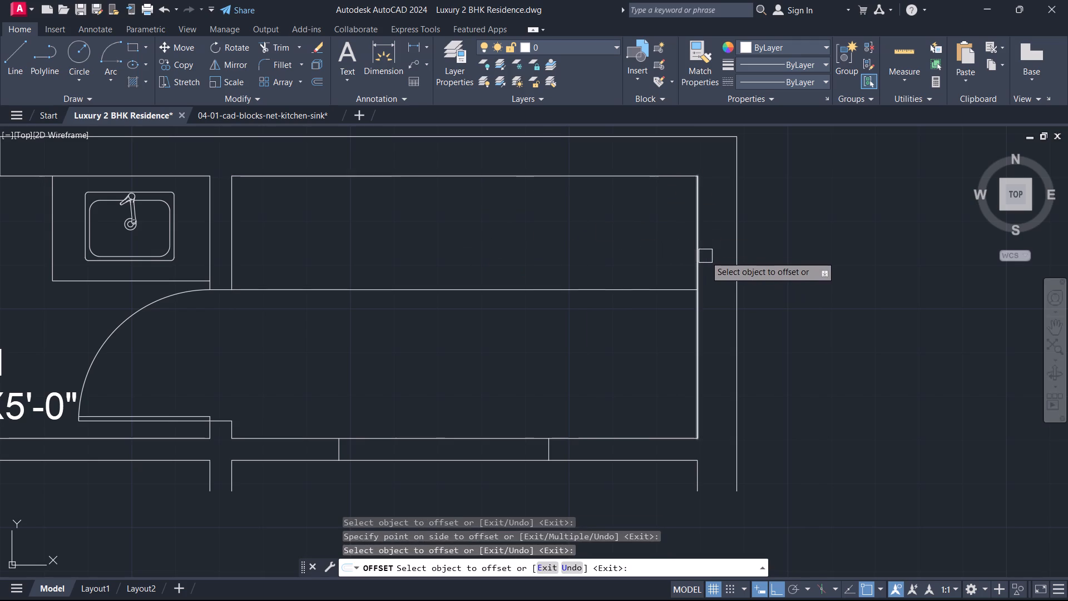
left_click(705, 256)
left_click(699, 259)
left_click(650, 257)
key("Escape")
Fillet the two 2'2" offset lines with zero radius into a square corner to form the L-shaped closet outline.
key("f")
key("space")
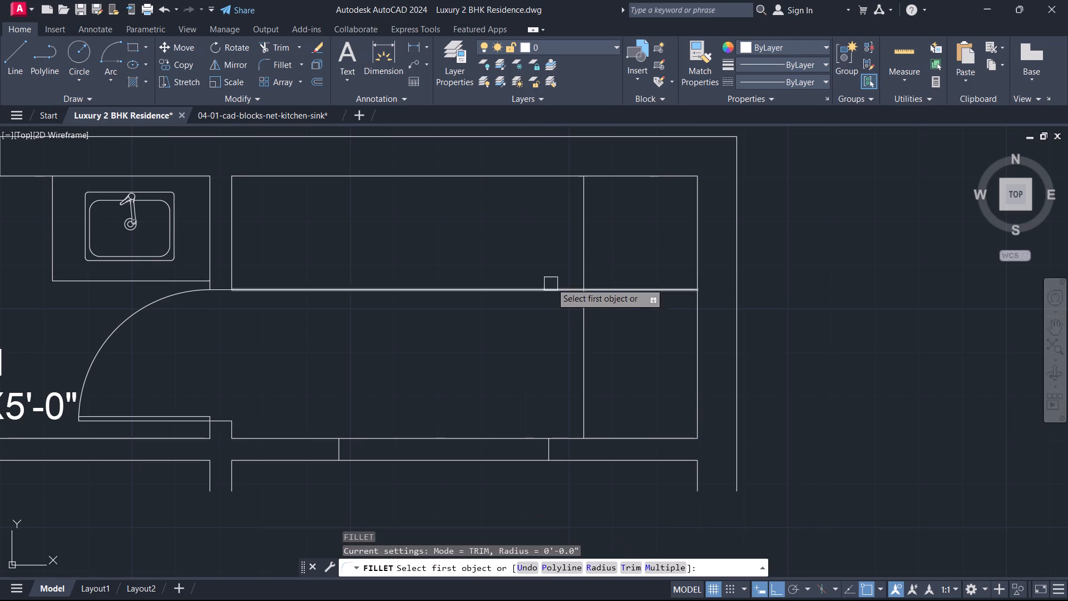
left_click(551, 289)
left_click(586, 329)
key("Escape")
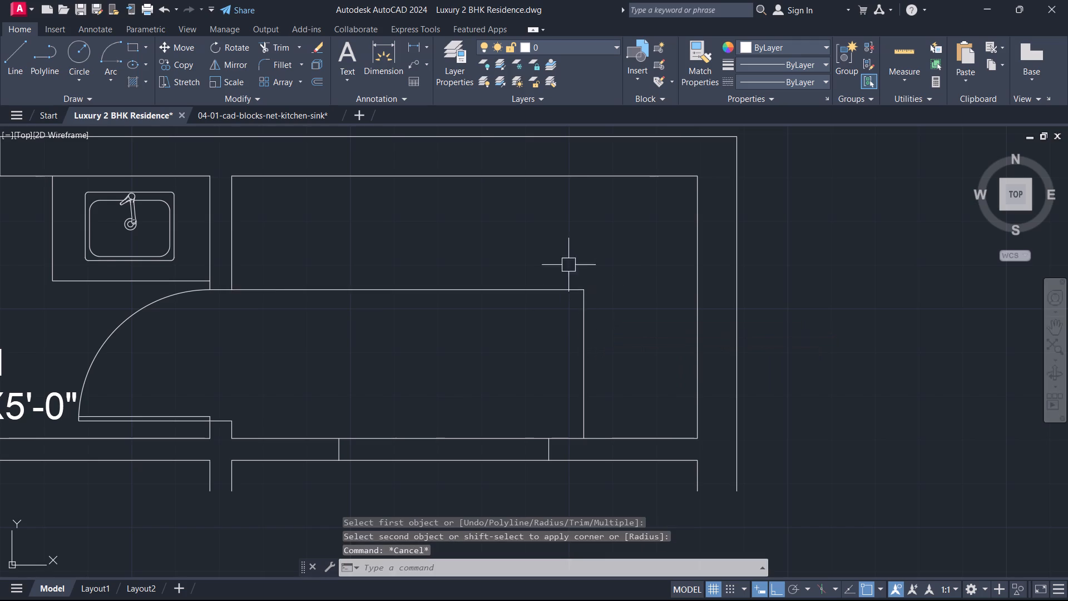
Draw a diagonal line from the closet outline's inner corner to the room's upper-right inner corner.
scroll(489, 224, "down", 2)
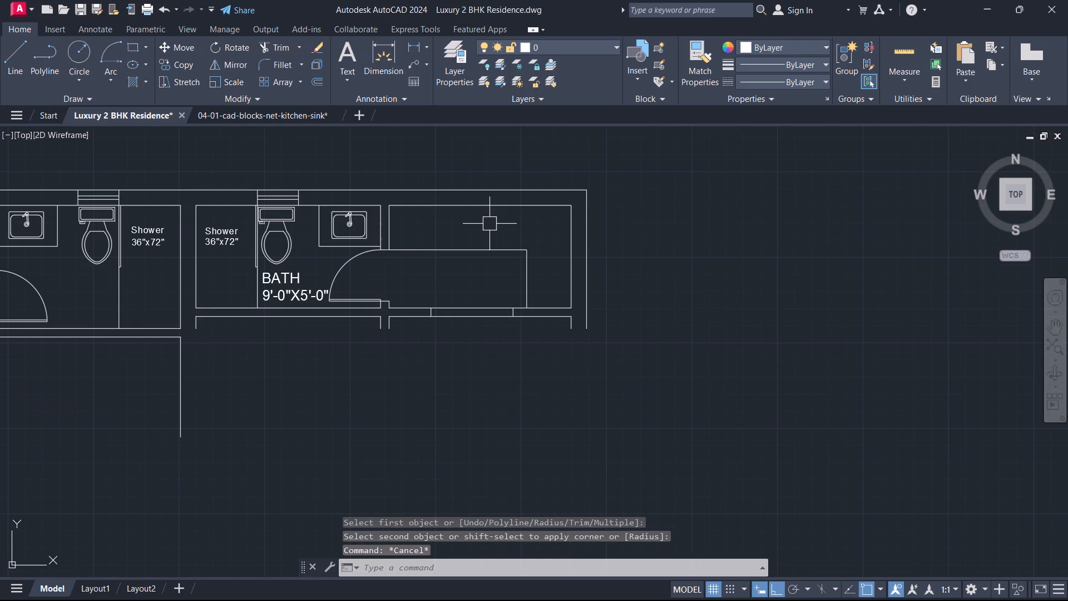
scroll(530, 253, "up", 1)
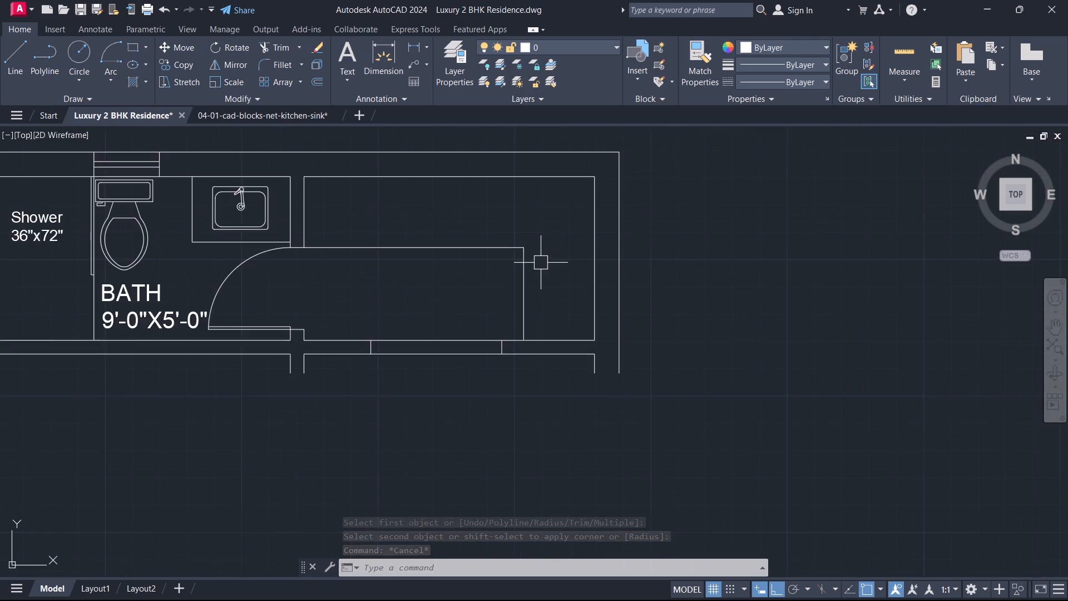
scroll(541, 263, "up", 1)
key("l")
key("space")
left_click(510, 239)
middle_click_drag(538, 214, 511, 341)
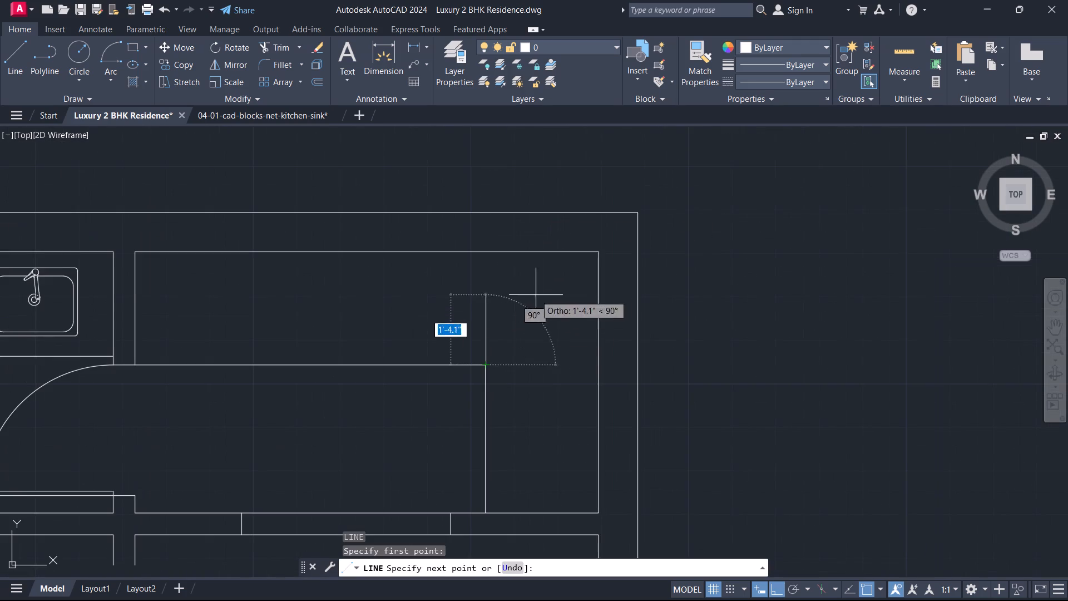
left_click(599, 249)
key("Escape")
Draw a line along the bottom wall from the closet's vertical line to the room's right inner wall line.
middle_click_drag(578, 311, 710, 67)
scroll(710, 67, "down", 1)
scroll(695, 95, "up", 2)
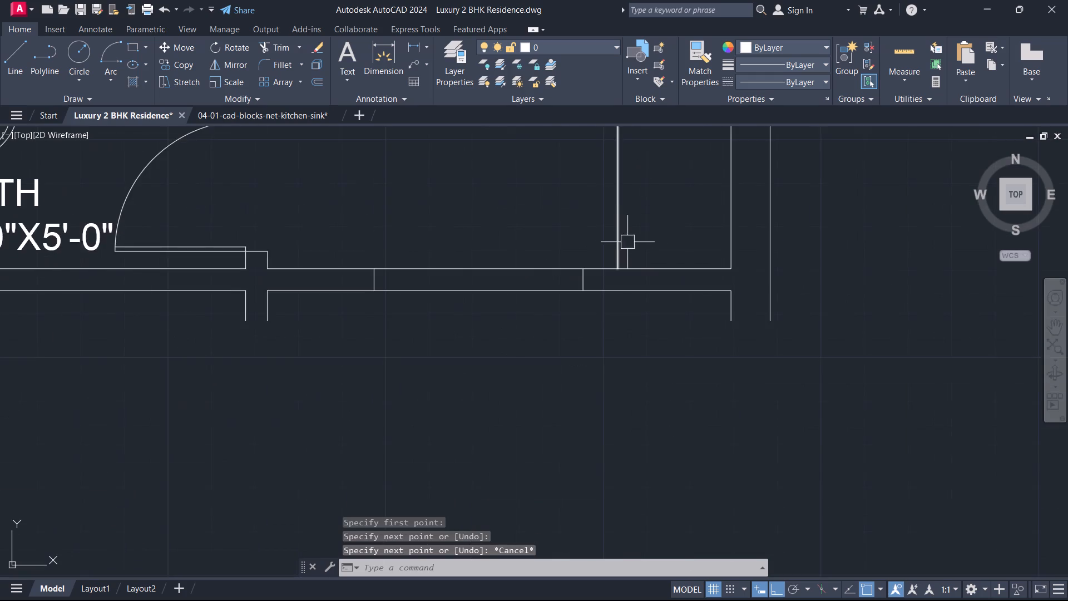
scroll(627, 242, "up", 1)
key("l")
key("space")
left_click(565, 306)
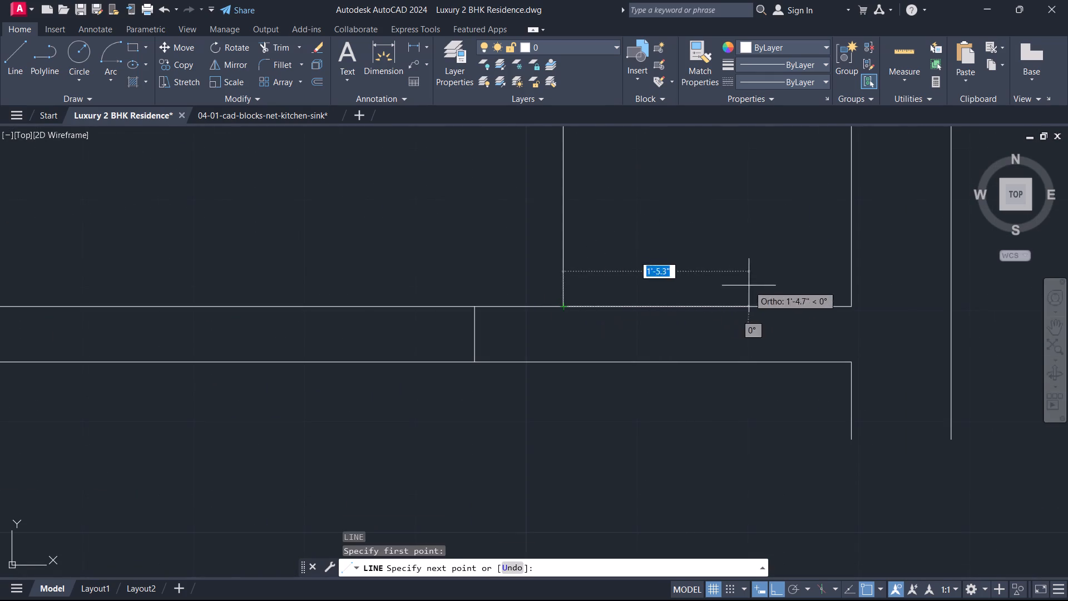
left_click(851, 304)
key("Escape")
Array the short closet line along the right inner wall line as a path array with 2" spacing.
left_click(821, 308)
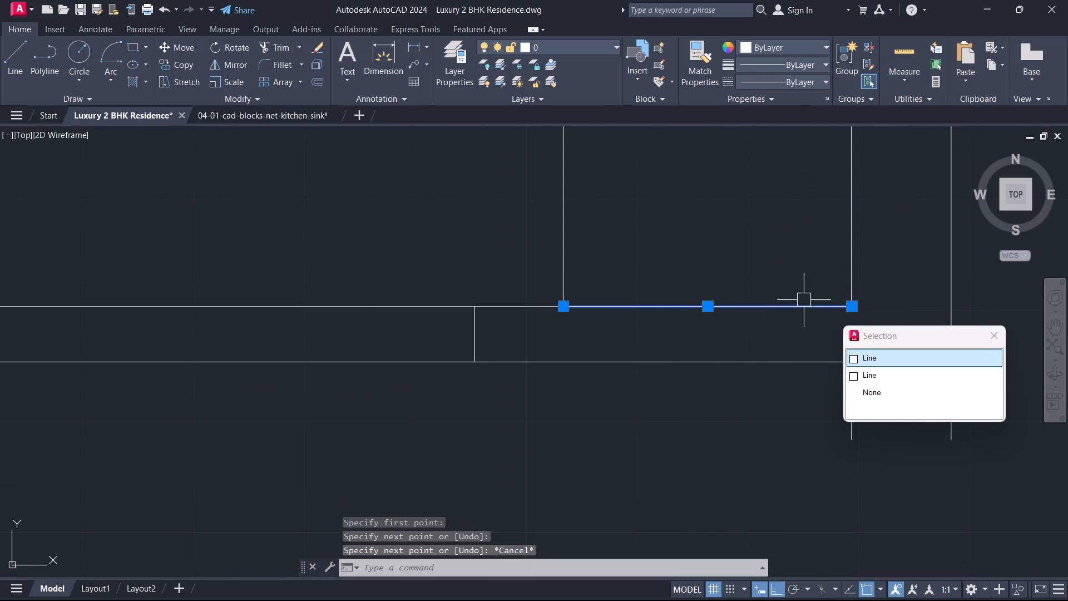
left_click(859, 356)
left_click(869, 356)
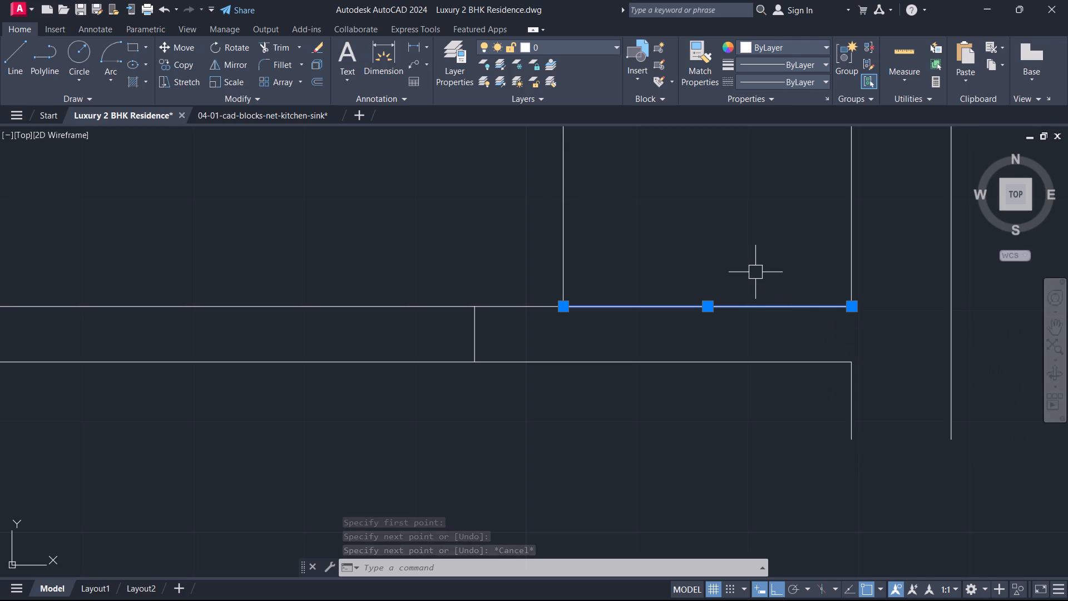
type("AA")
type("R")
key("space")
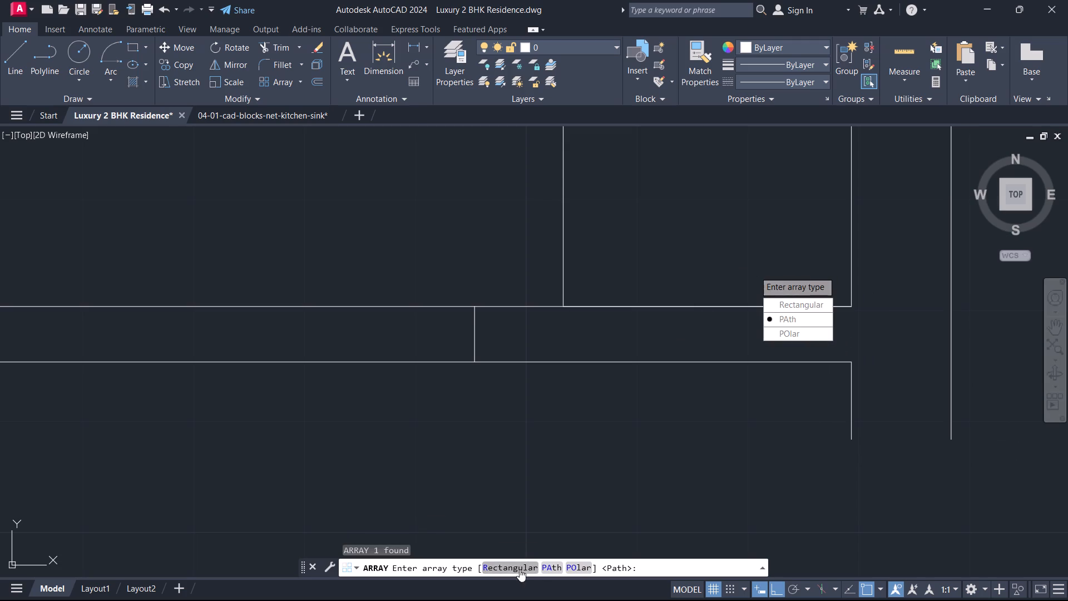
left_click(552, 567)
scroll(877, 287, "down", 3)
middle_click_drag(877, 287, 730, 334)
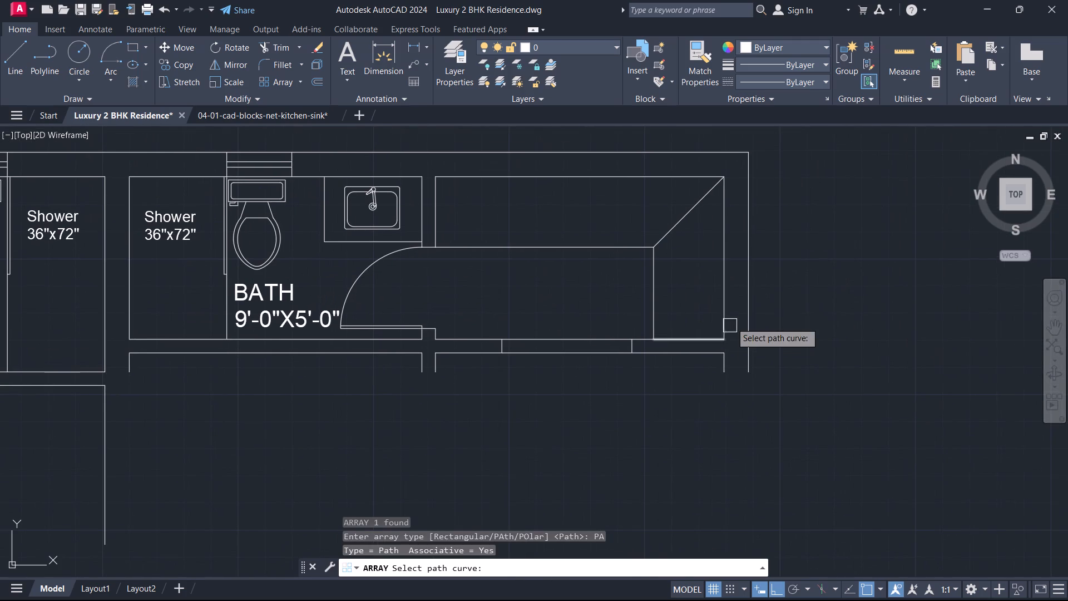
left_click(723, 286)
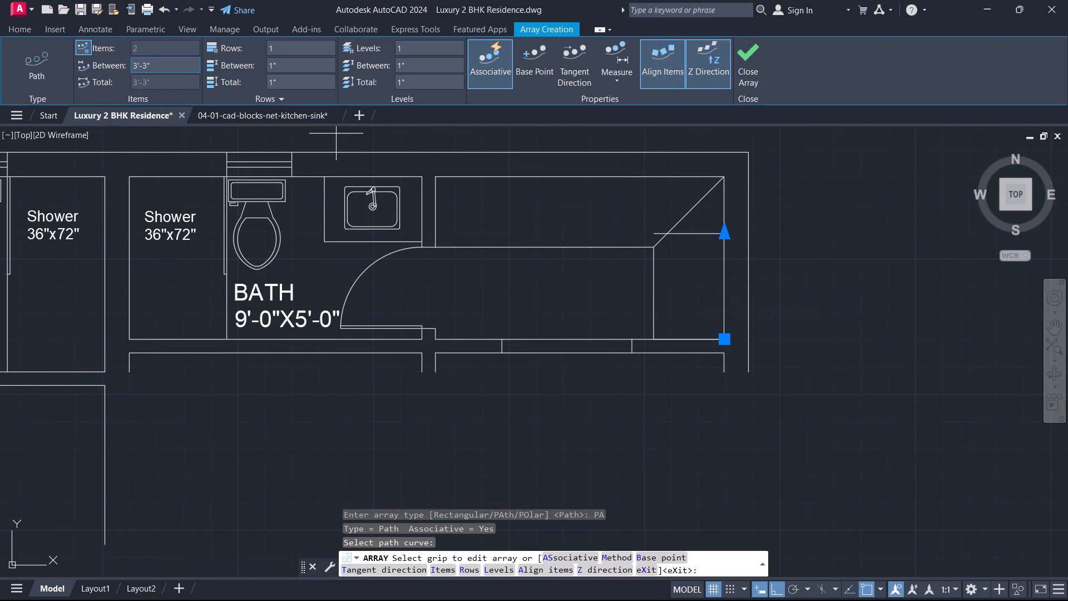
left_click(163, 60)
key("2")
key("Return")
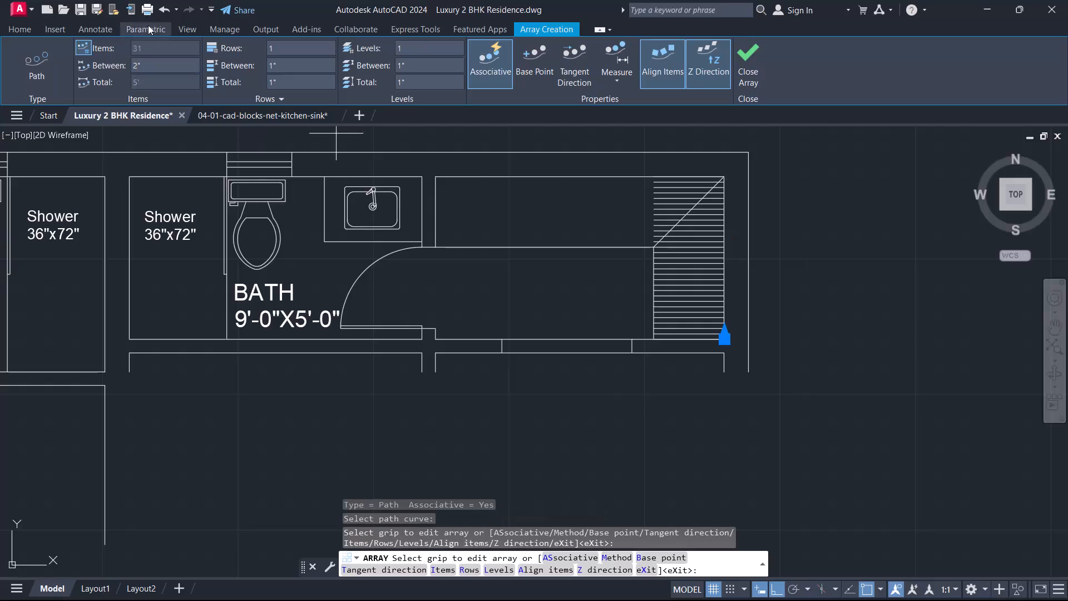
scroll(146, 13, "up", 2)
left_click(756, 58)
Explode the path array of closet lines into separate lines.
scroll(687, 256, "up", 3)
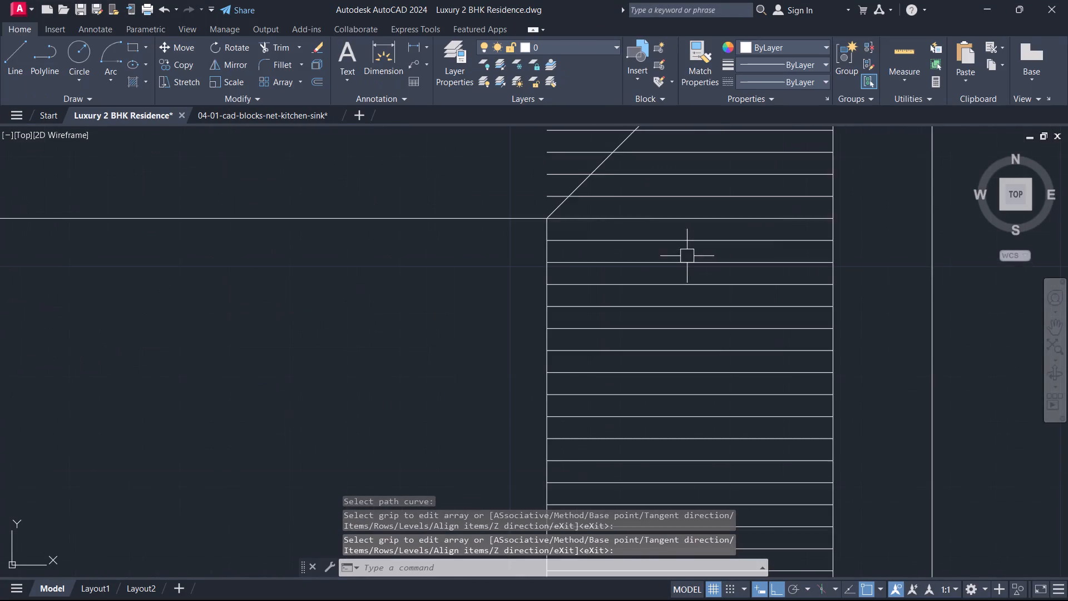
left_click(689, 260)
key("x")
key("space")
Trim the parts of the arrayed closet lines that extend left of the diagonal corner line.
middle_click_drag(623, 254, 498, 435)
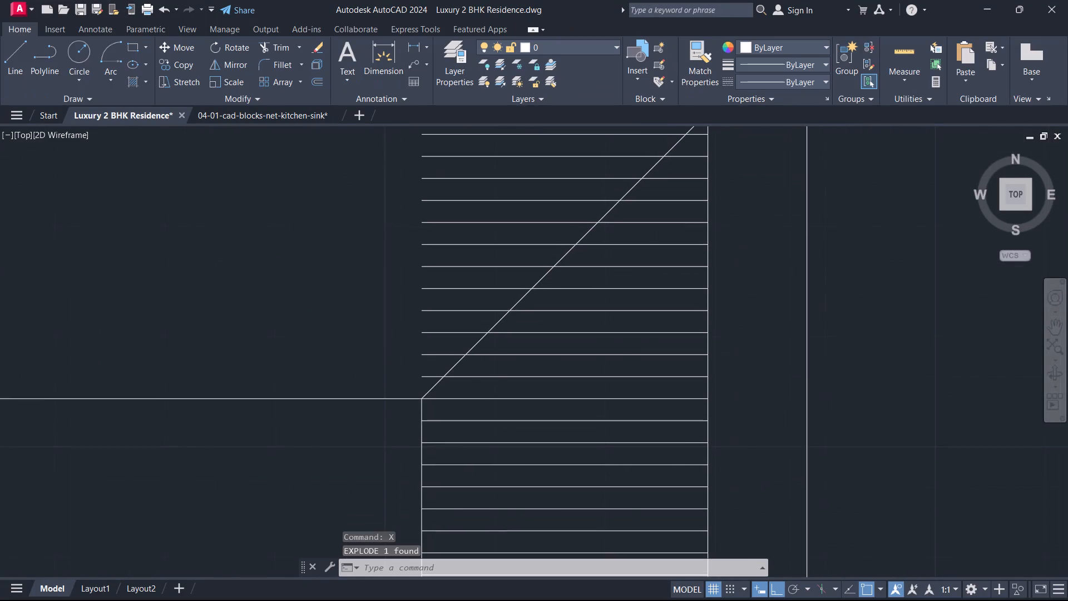
key("t")
type("R")
key("space")
scroll(409, 376, "up", 2)
left_click(441, 401)
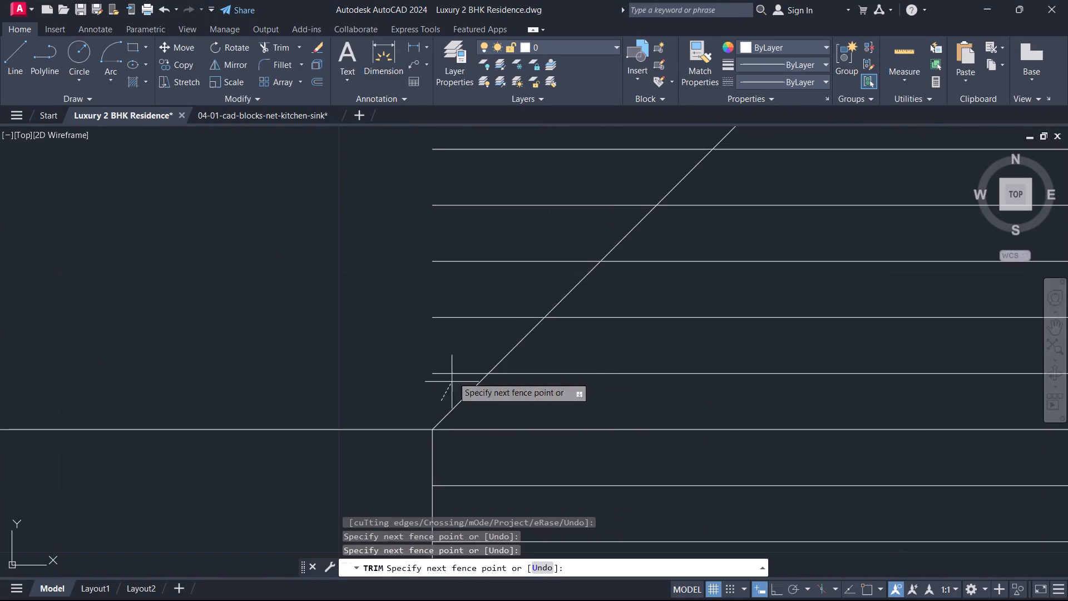
scroll(530, 284, "down", 5)
middle_click_drag(531, 280, 355, 565)
scroll(446, 511, "up", 3)
left_click(410, 453)
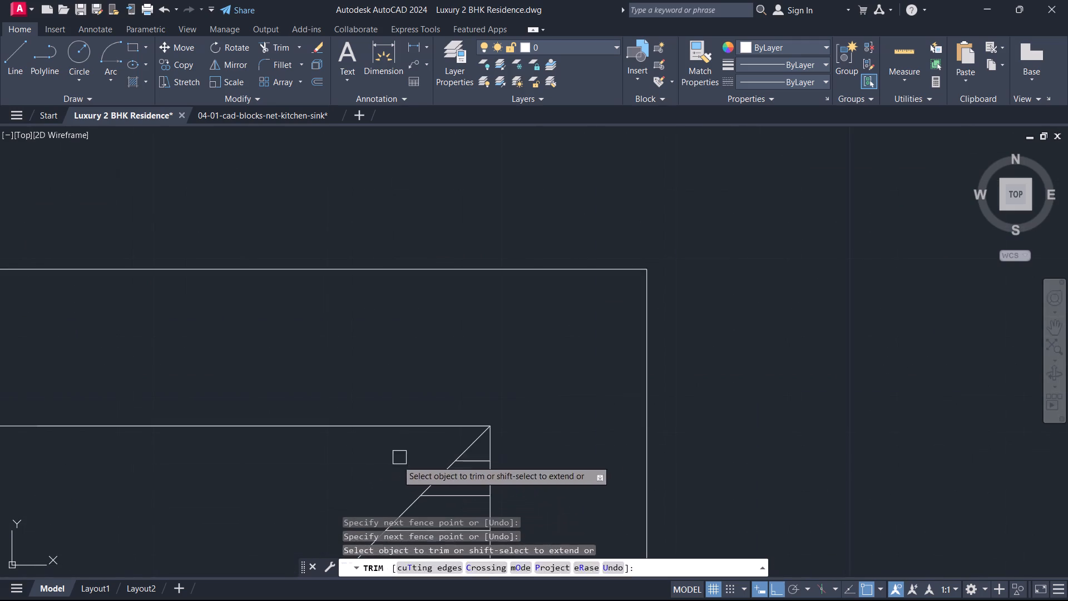
key("Escape")
scroll(388, 470, "down", 5)
middle_click_drag(388, 470, 647, 354)
middle_click_drag(610, 413, 611, 313)
key("Escape")
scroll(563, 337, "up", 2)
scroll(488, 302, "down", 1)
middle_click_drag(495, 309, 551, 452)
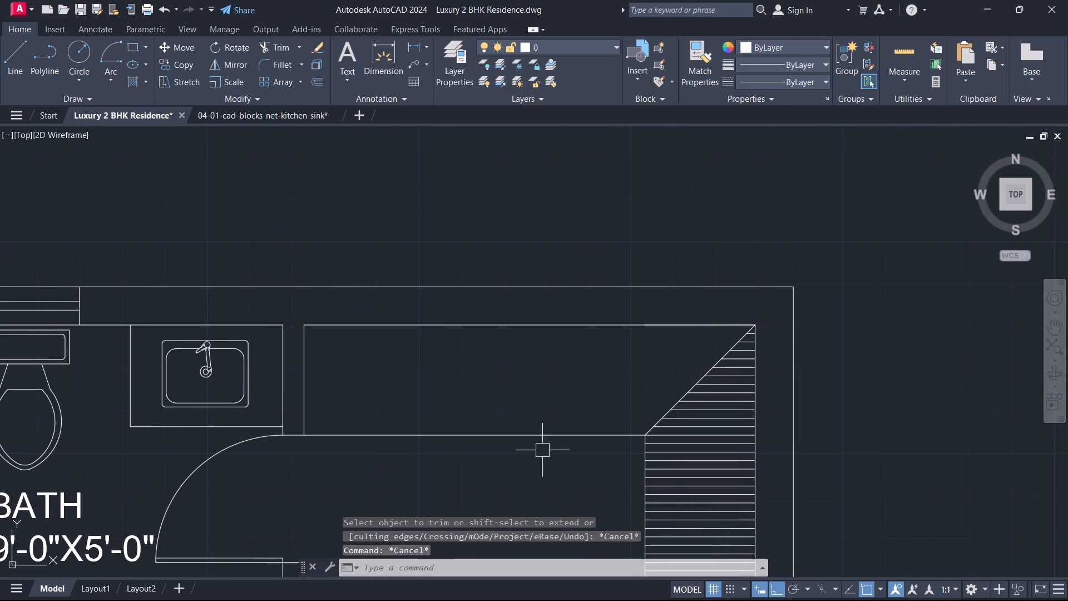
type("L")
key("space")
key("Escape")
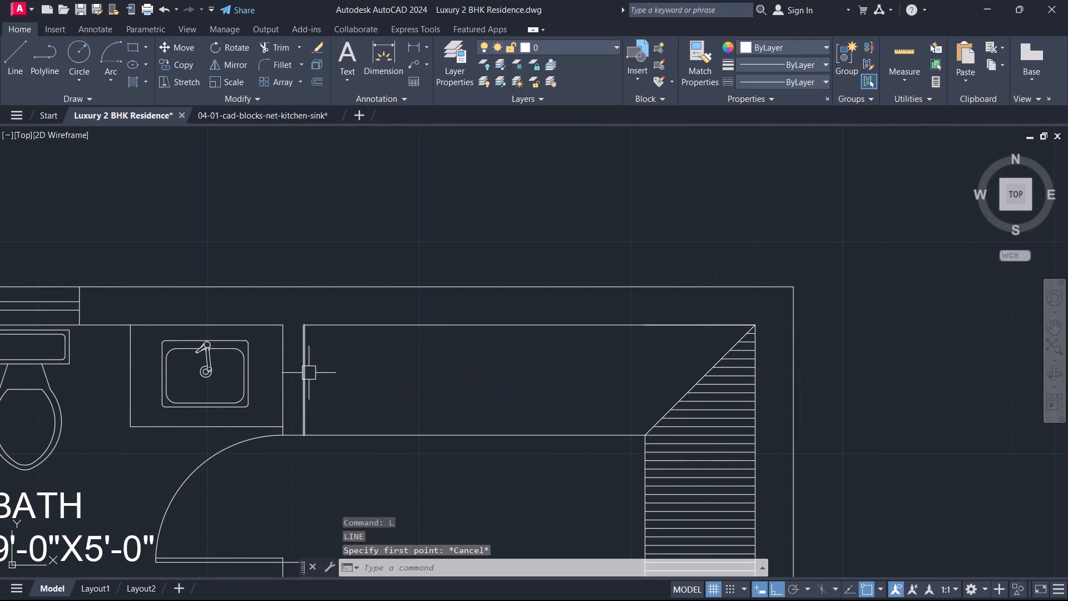
Array the closet's left end vertical line along the top inner wall line as a path array with 2" spacing.
left_click(308, 372)
key("a")
type("R")
key("space")
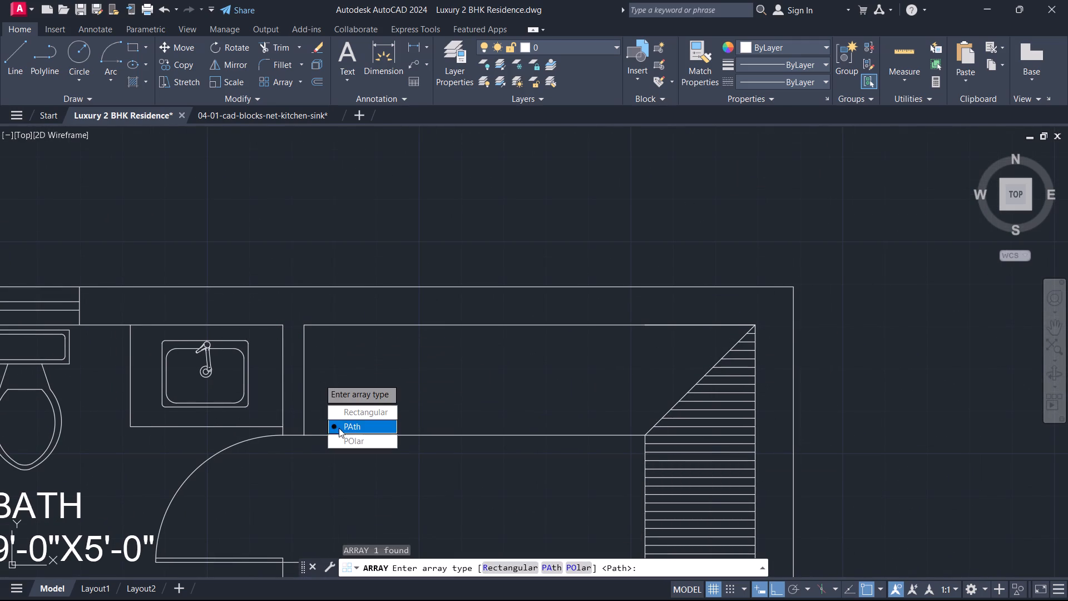
left_click_drag(339, 428, 319, 378)
left_click(394, 330)
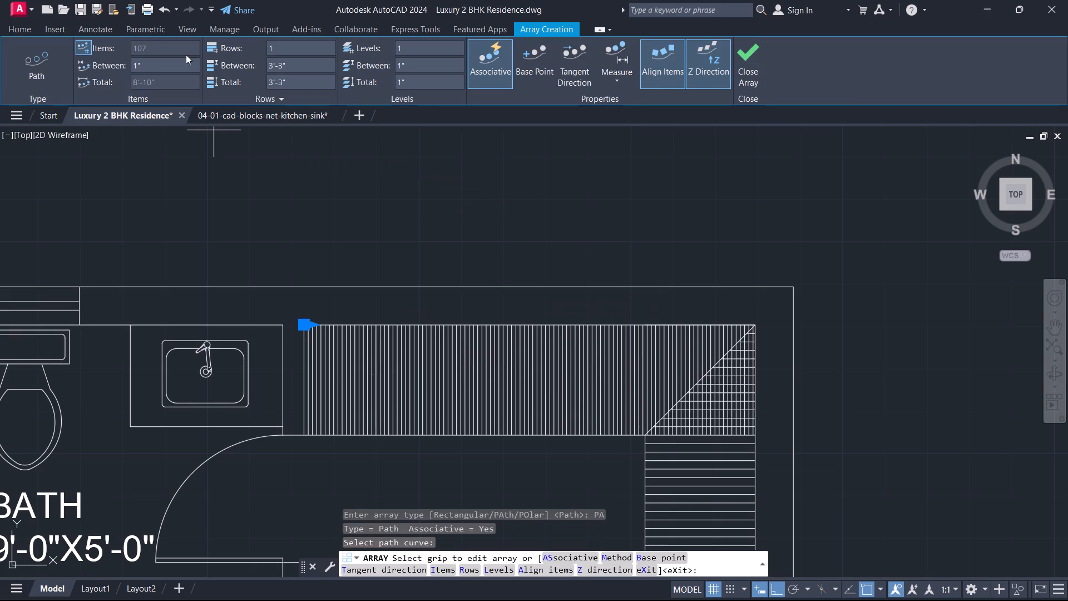
scroll(149, 67, "up", 2)
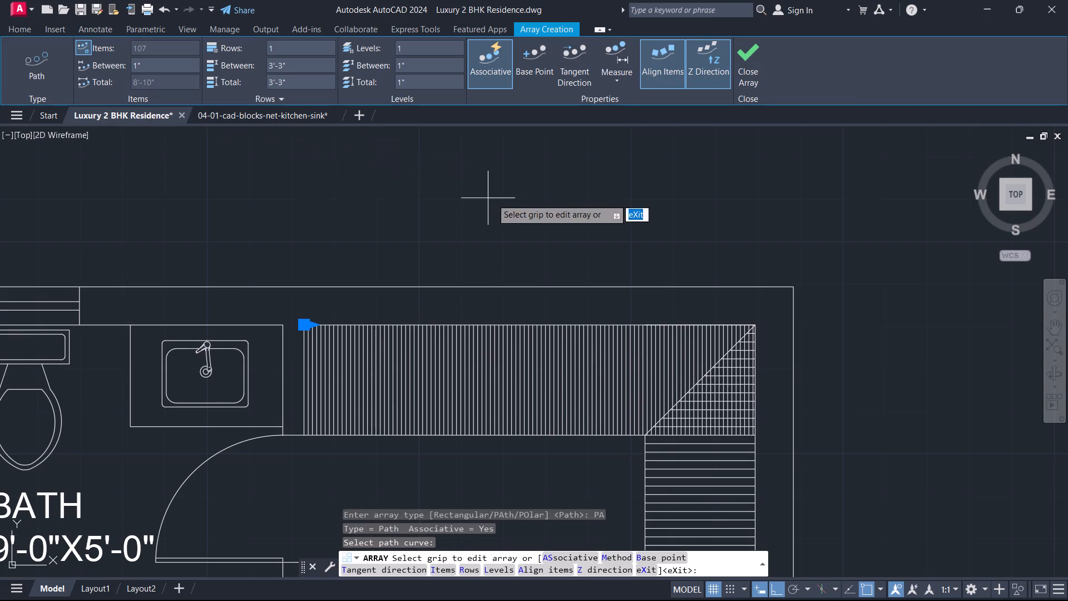
left_click(154, 63)
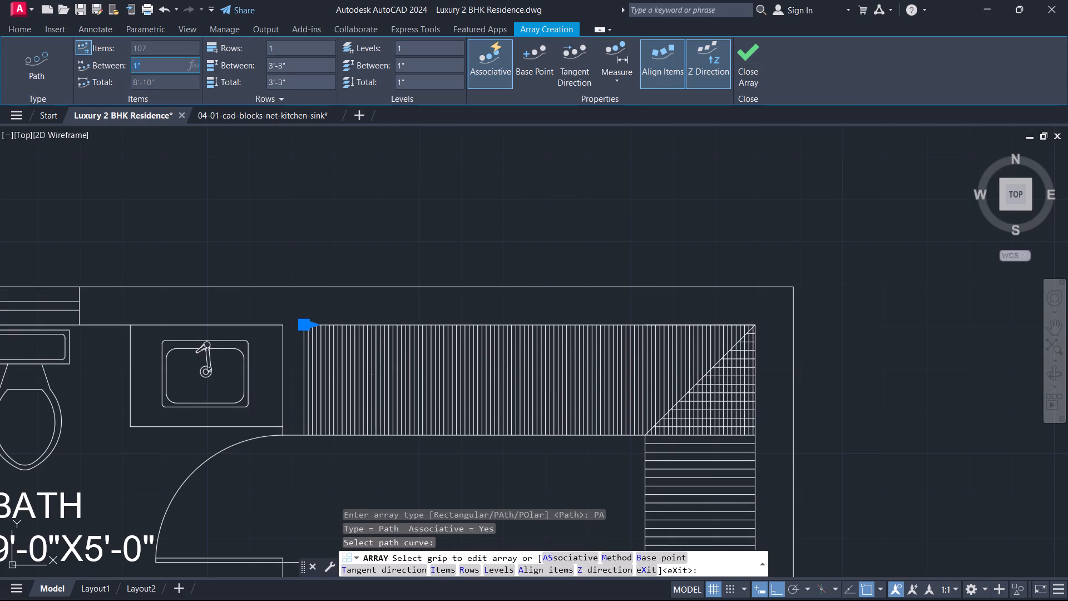
key("2")
key("Return")
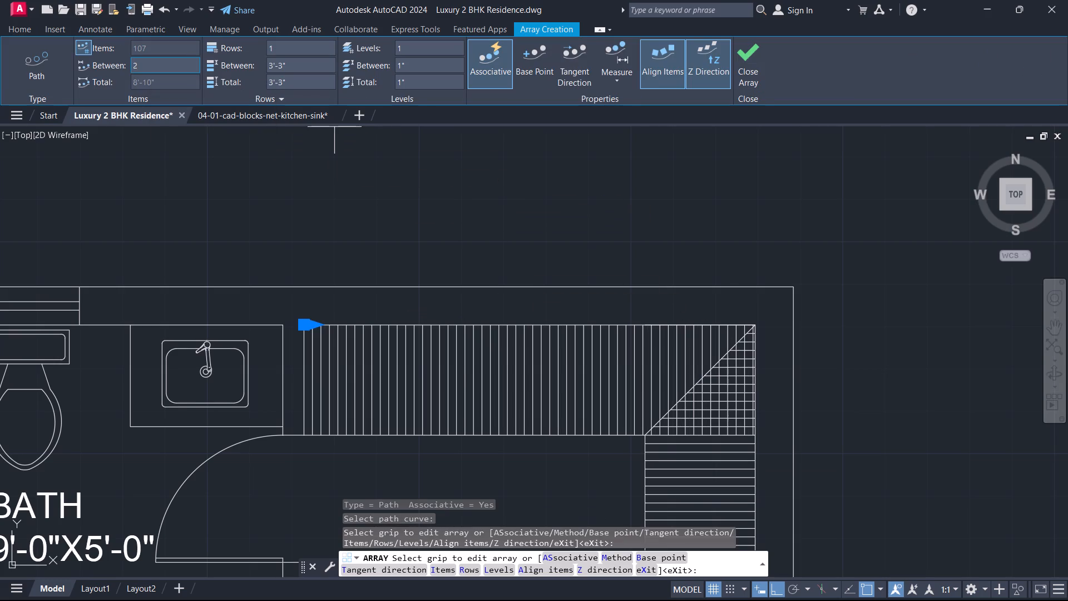
scroll(711, 416, "up", 1)
left_click(745, 66)
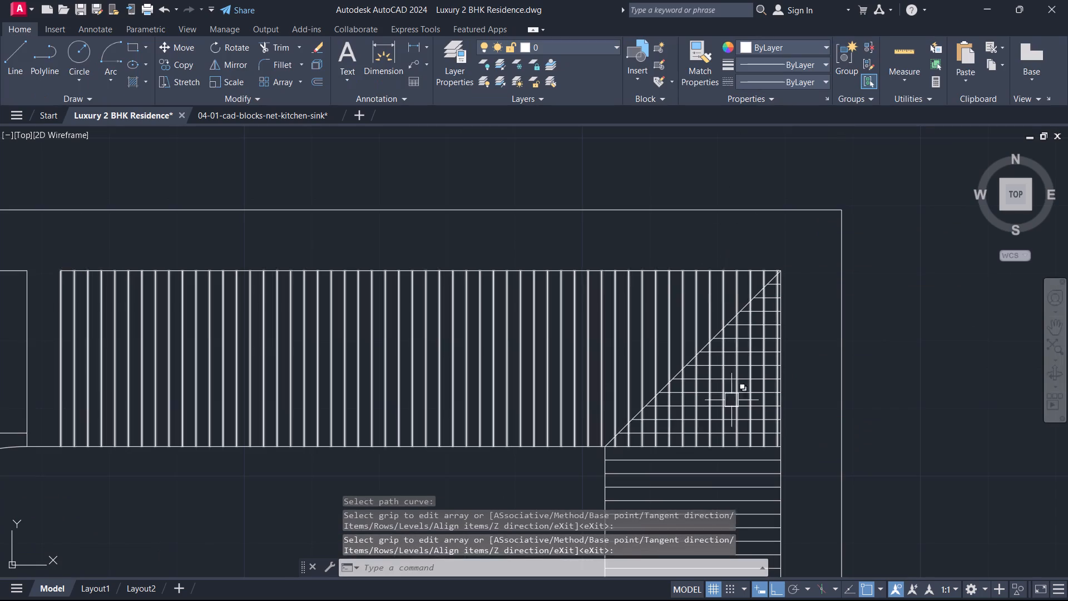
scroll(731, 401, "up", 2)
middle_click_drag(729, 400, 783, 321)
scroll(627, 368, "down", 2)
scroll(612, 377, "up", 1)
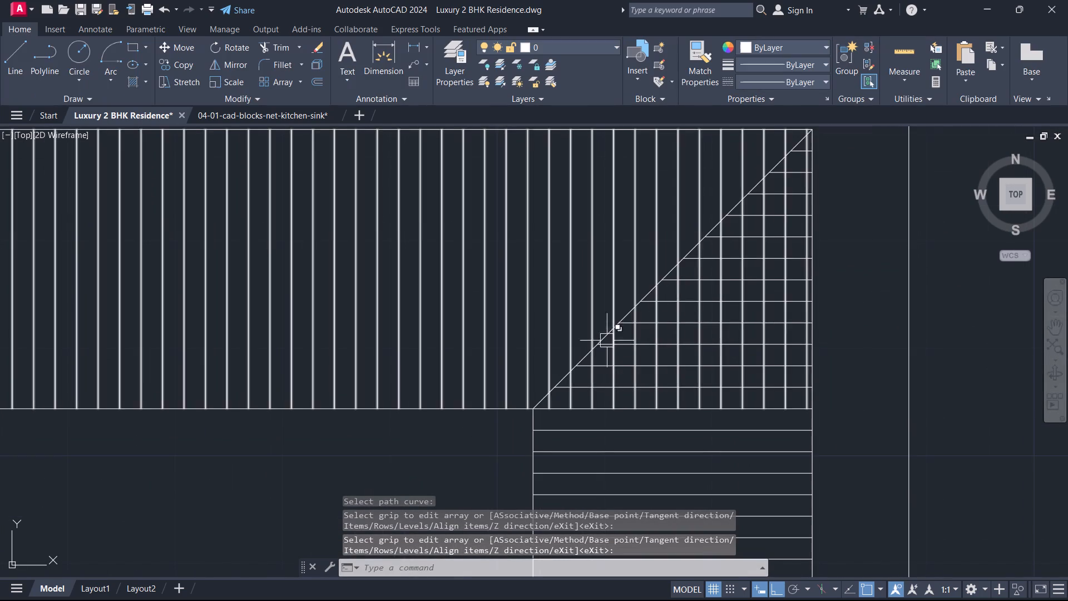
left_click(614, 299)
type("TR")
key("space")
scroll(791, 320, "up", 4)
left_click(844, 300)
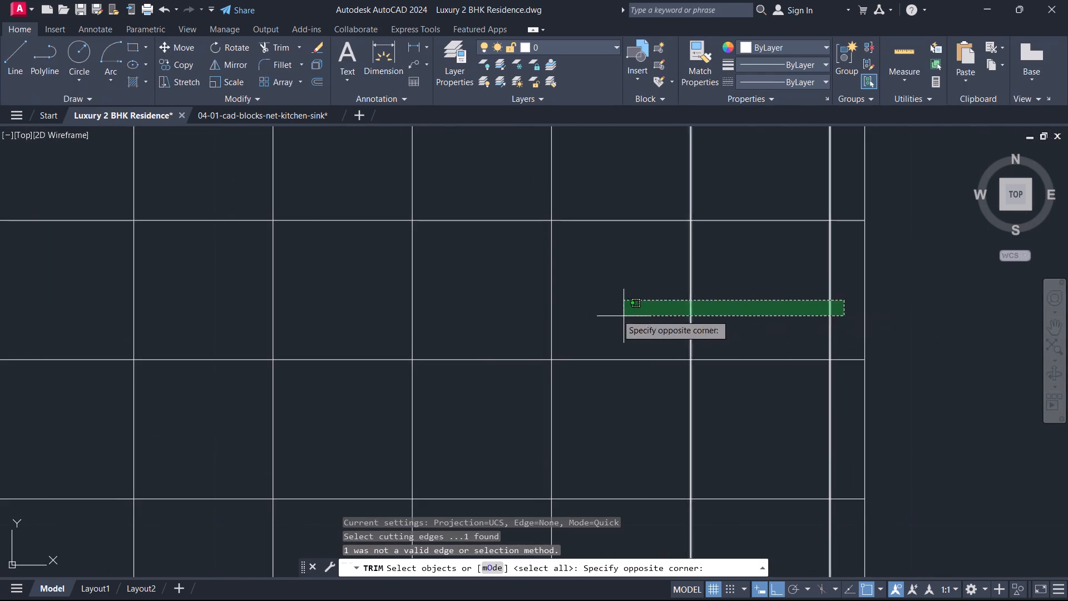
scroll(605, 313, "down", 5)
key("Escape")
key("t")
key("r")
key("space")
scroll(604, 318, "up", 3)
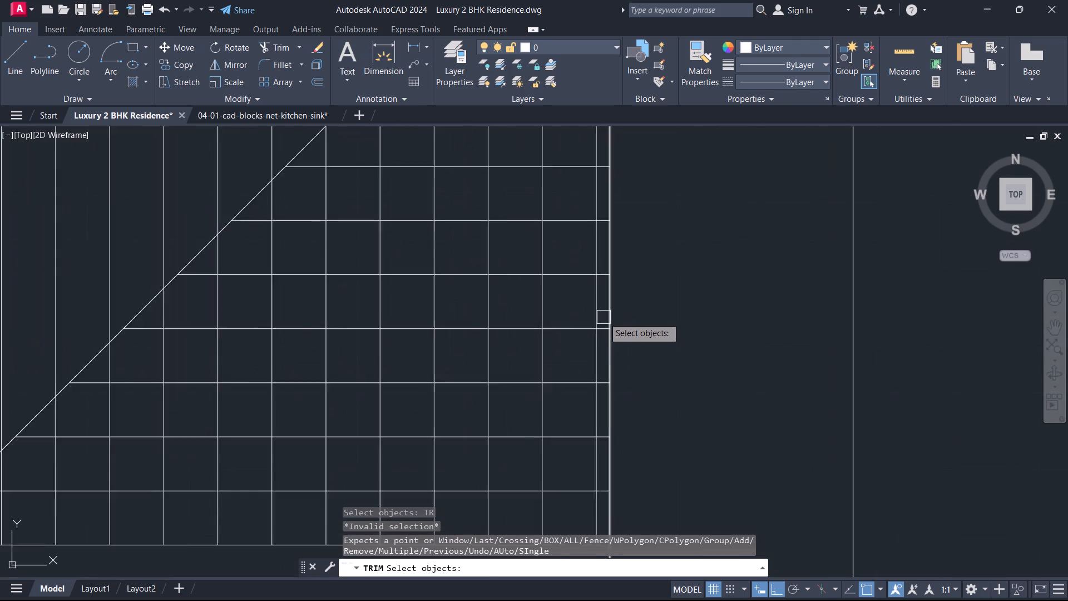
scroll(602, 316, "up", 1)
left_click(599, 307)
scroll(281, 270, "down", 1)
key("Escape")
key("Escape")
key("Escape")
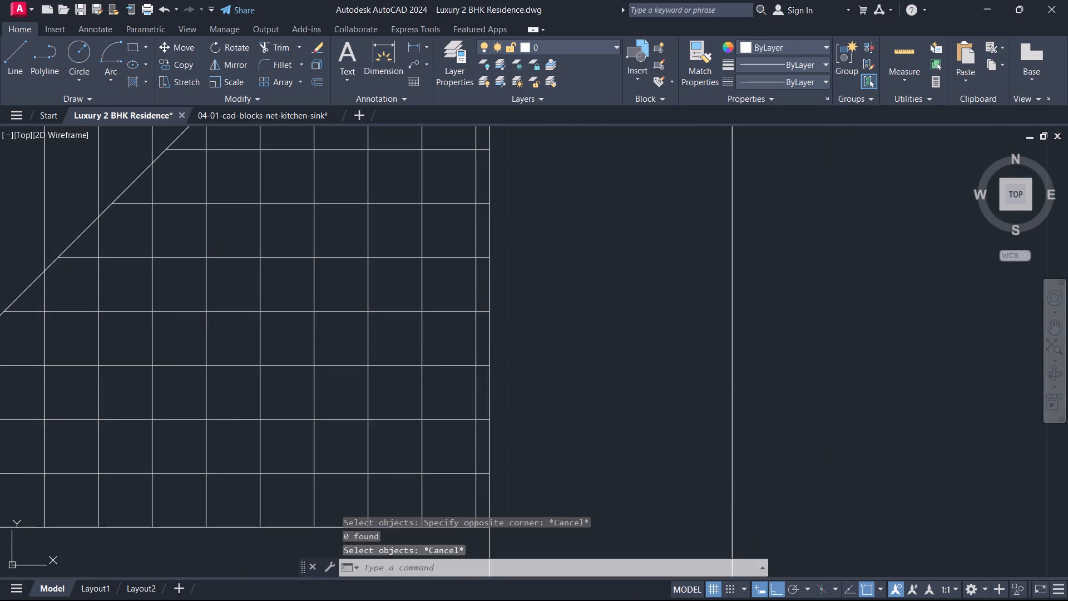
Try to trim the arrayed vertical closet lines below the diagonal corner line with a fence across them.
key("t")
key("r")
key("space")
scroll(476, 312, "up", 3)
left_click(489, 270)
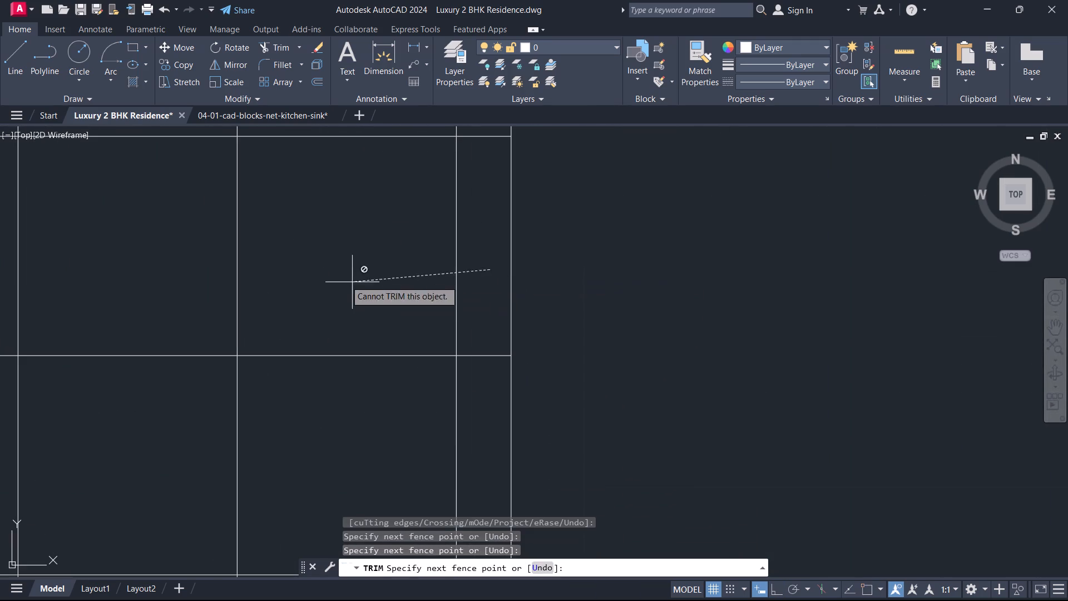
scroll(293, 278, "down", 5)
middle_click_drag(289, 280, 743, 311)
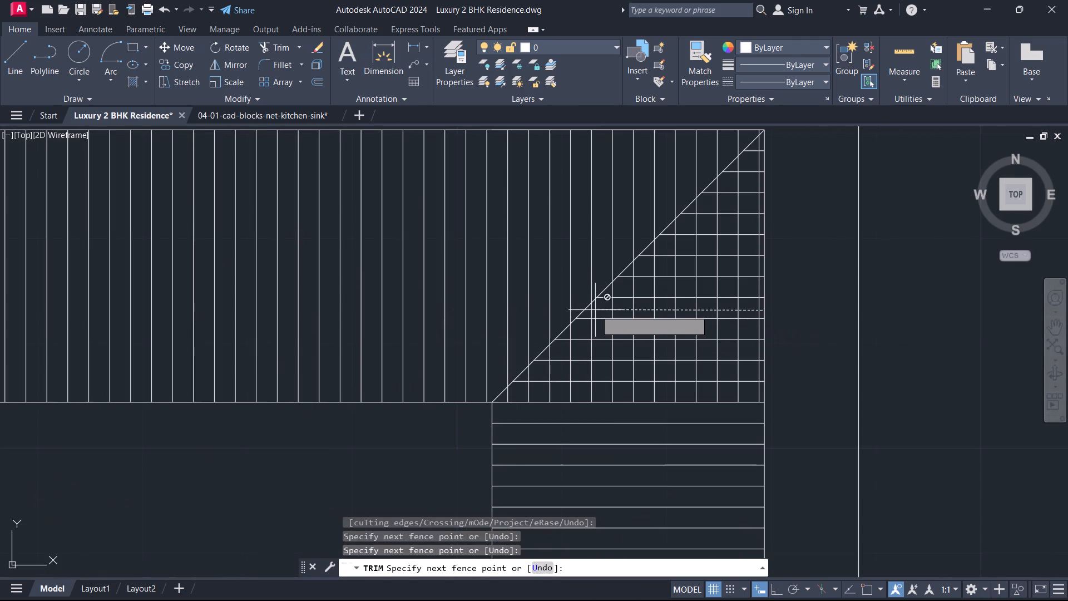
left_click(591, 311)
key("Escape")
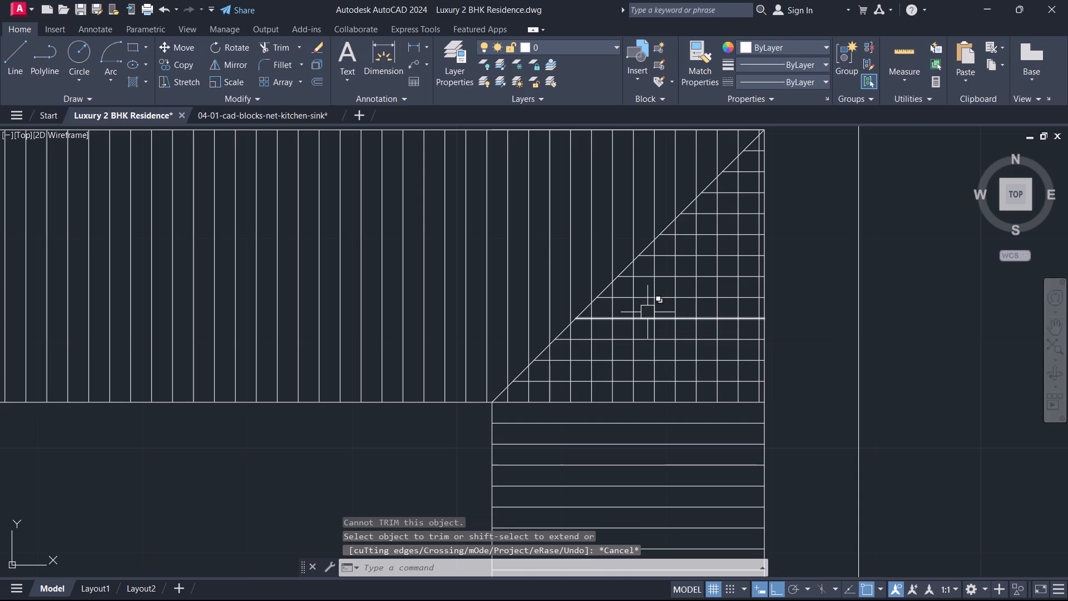
Explode the path array of vertical closet lines into separate lines.
left_click(630, 308)
type("X")
key("space")
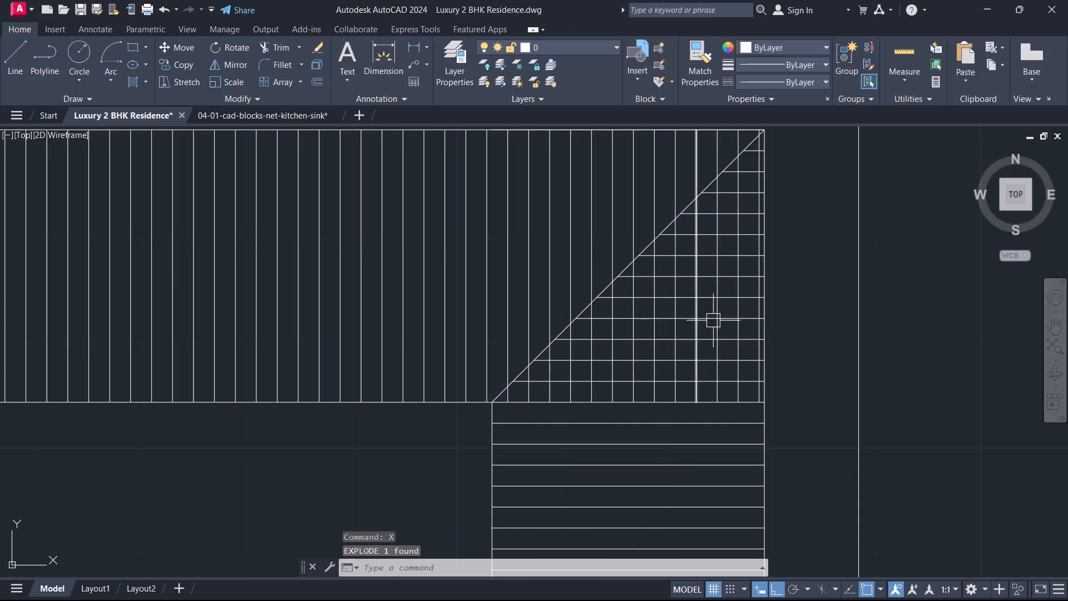
Trim the vertical closet lines just below the upper part of the diagonal corner line so they end on it.
key("t")
key("r")
key("space")
scroll(764, 189, "up", 1)
middle_click_drag(762, 177, 761, 177)
scroll(760, 178, "up", 1)
middle_click_drag(761, 177, 730, 294)
scroll(727, 235, "up", 1)
left_click(714, 181)
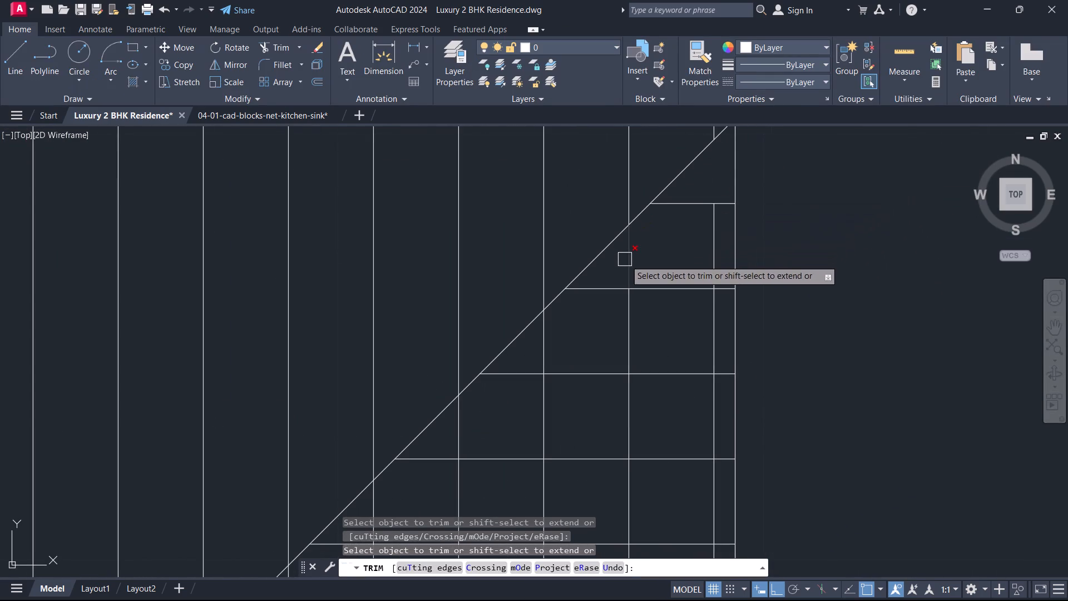
left_click(625, 260)
left_click(551, 339)
left_click(538, 365)
scroll(472, 418, "down", 2)
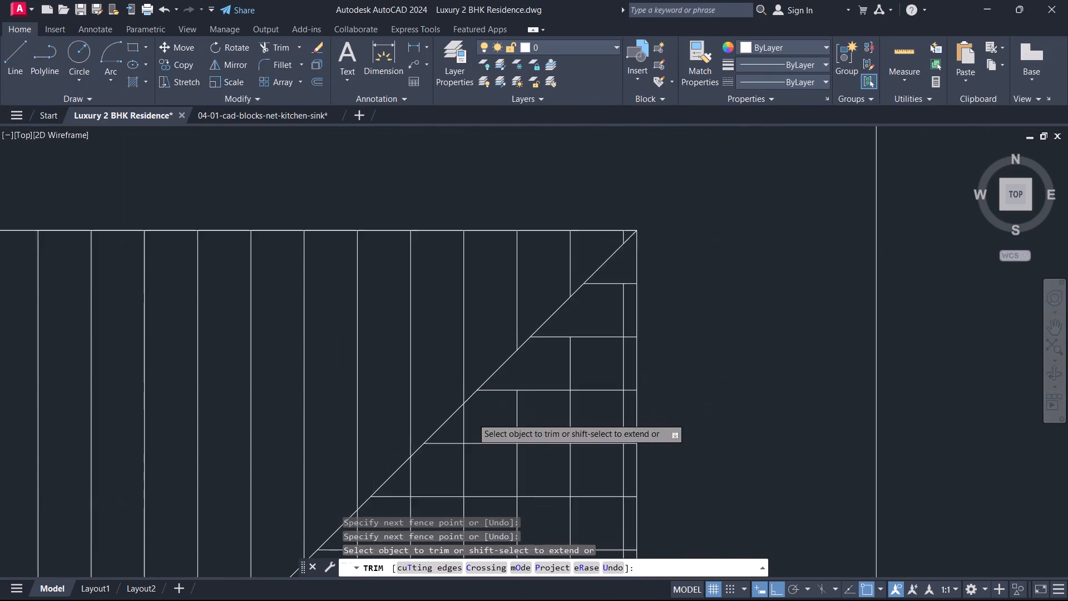
middle_click_drag(470, 418, 688, 274)
left_click(696, 274)
left_click(683, 281)
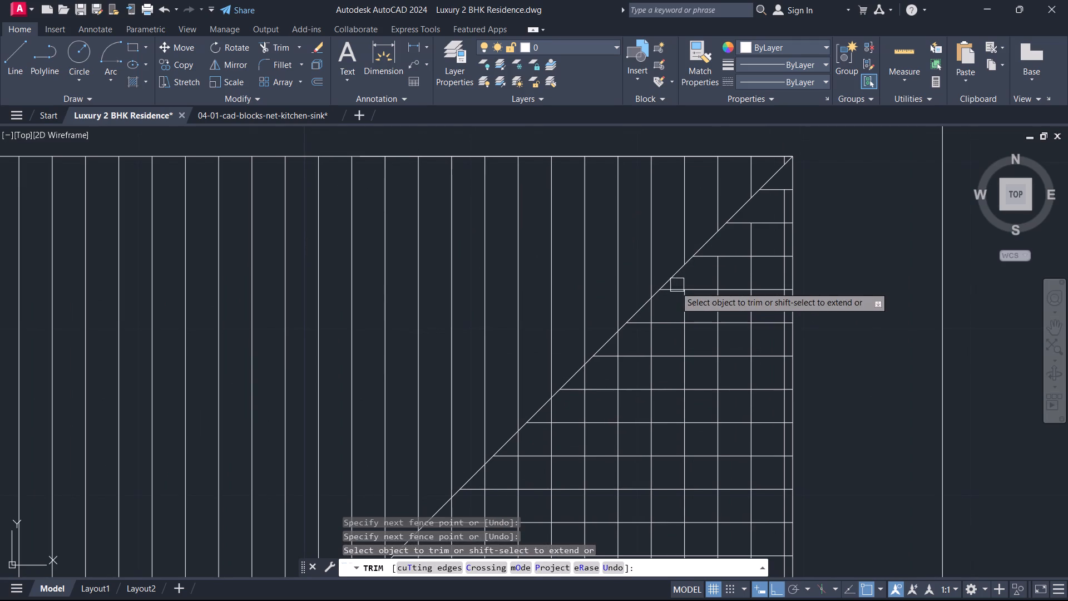
left_click(656, 311)
left_click(623, 345)
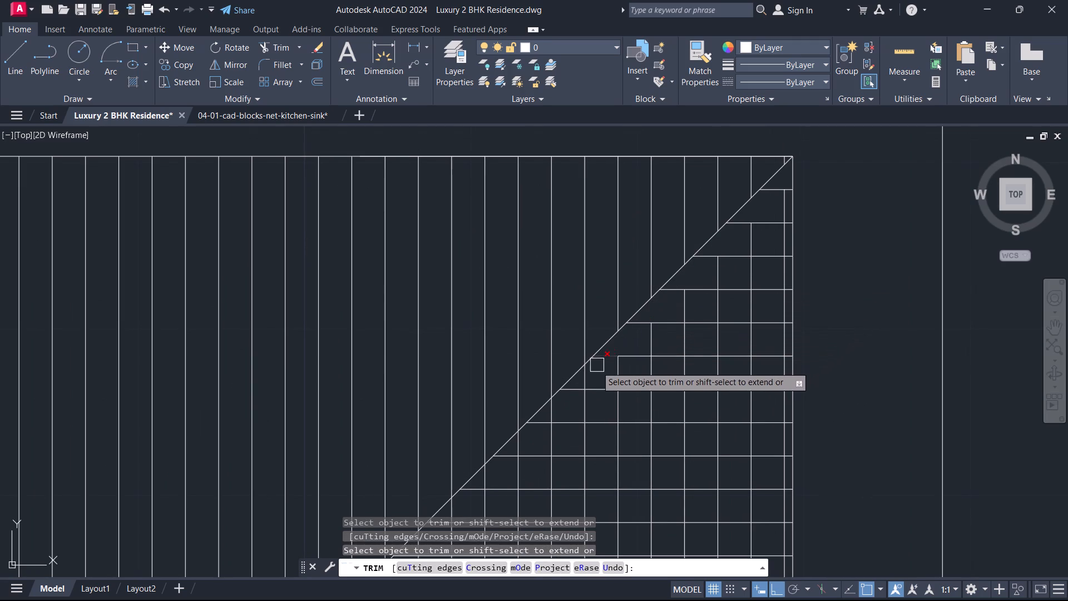
left_click(585, 382)
Trim the remaining vertical closet lines just below the lower part of the diagonal so they also end on it.
scroll(570, 401, "down", 2)
middle_click_drag(571, 398, 702, 240)
scroll(693, 262, "up", 3)
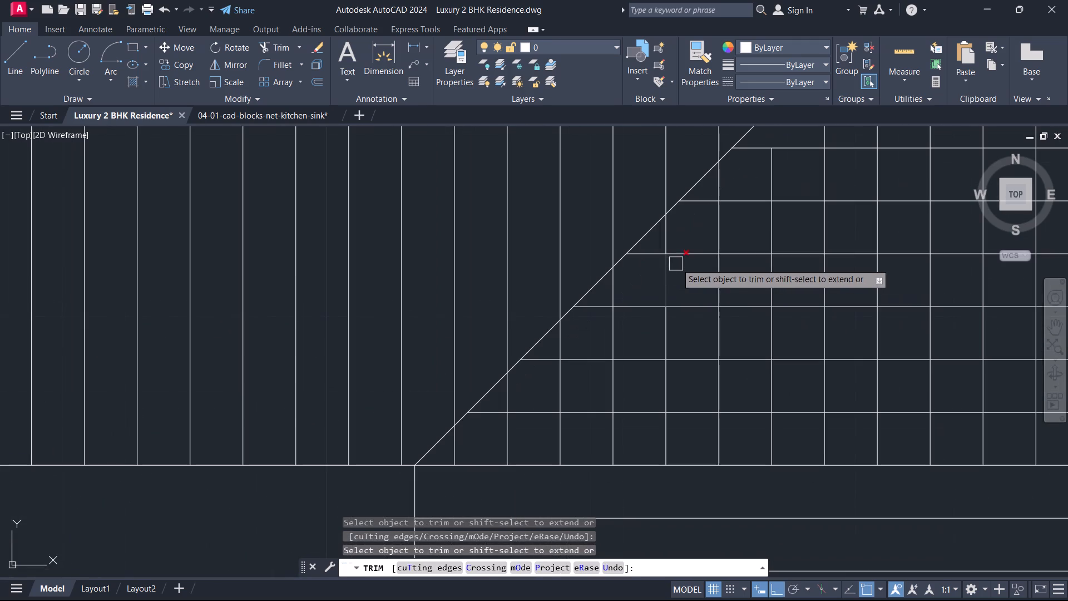
left_click(670, 242)
left_click(615, 291)
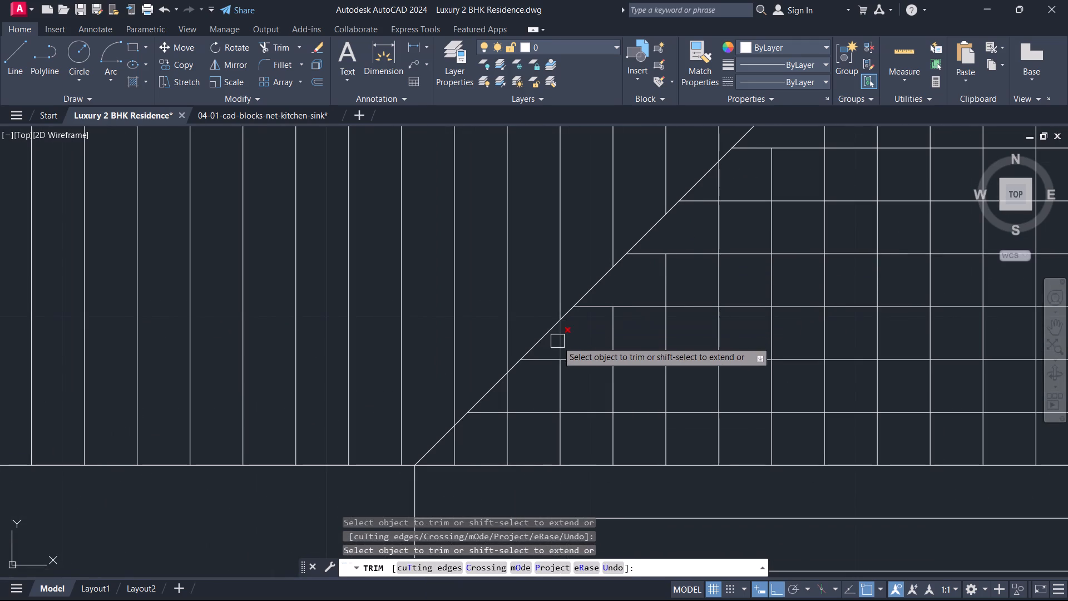
left_click(561, 342)
left_click(503, 398)
left_click(459, 440)
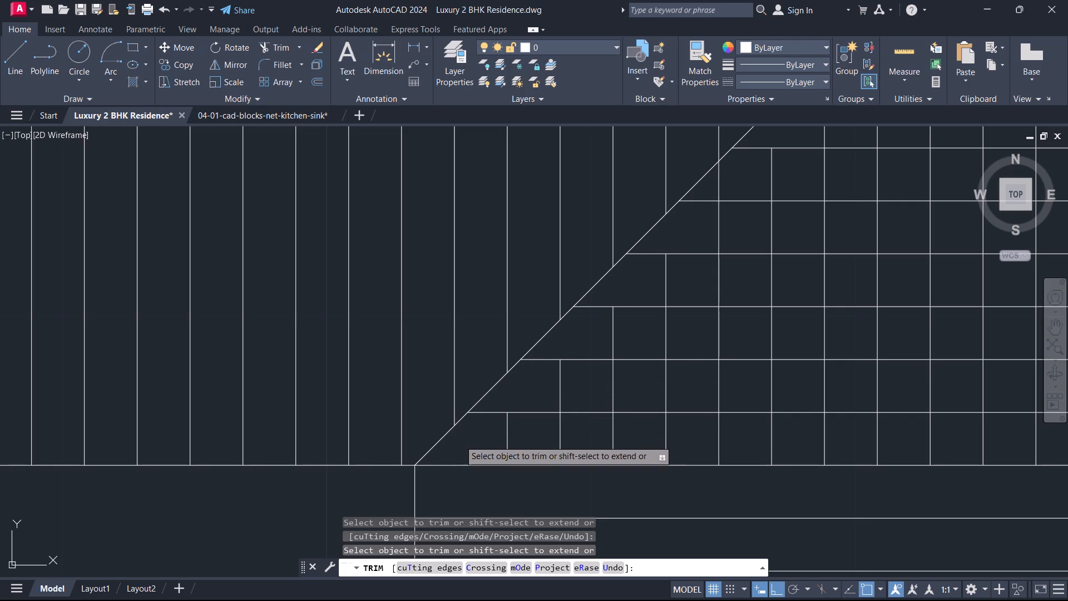
scroll(647, 305, "down", 1)
middle_click_drag(651, 300, 487, 441)
scroll(493, 415, "up", 2)
left_click(576, 304)
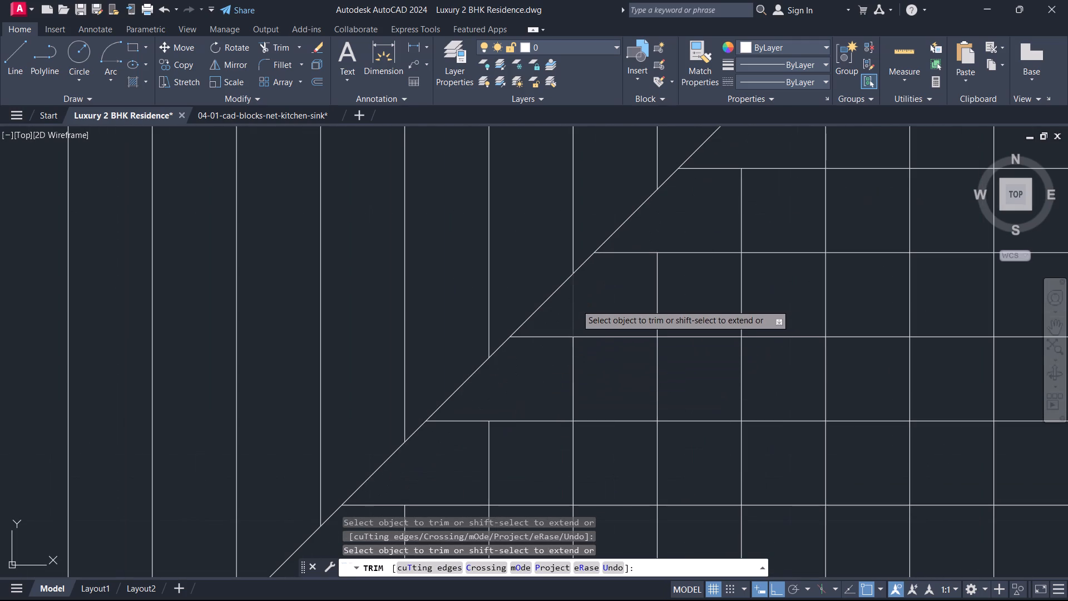
scroll(696, 275, "down", 3)
scroll(724, 233, "down", 1)
scroll(778, 183, "up", 1)
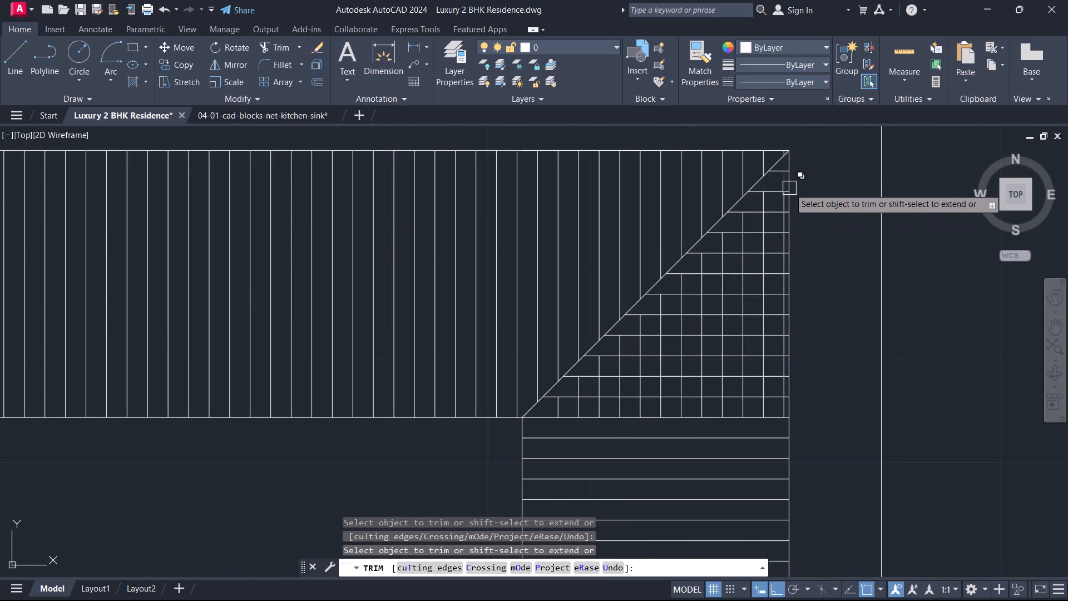
scroll(788, 160, "up", 1)
key("Escape")
Delete all leftover vertical line segments crossing the horizontal closet lines in the triangle below the diagonal corner line.
scroll(777, 196, "up", 2)
left_click(784, 195)
left_click(711, 287)
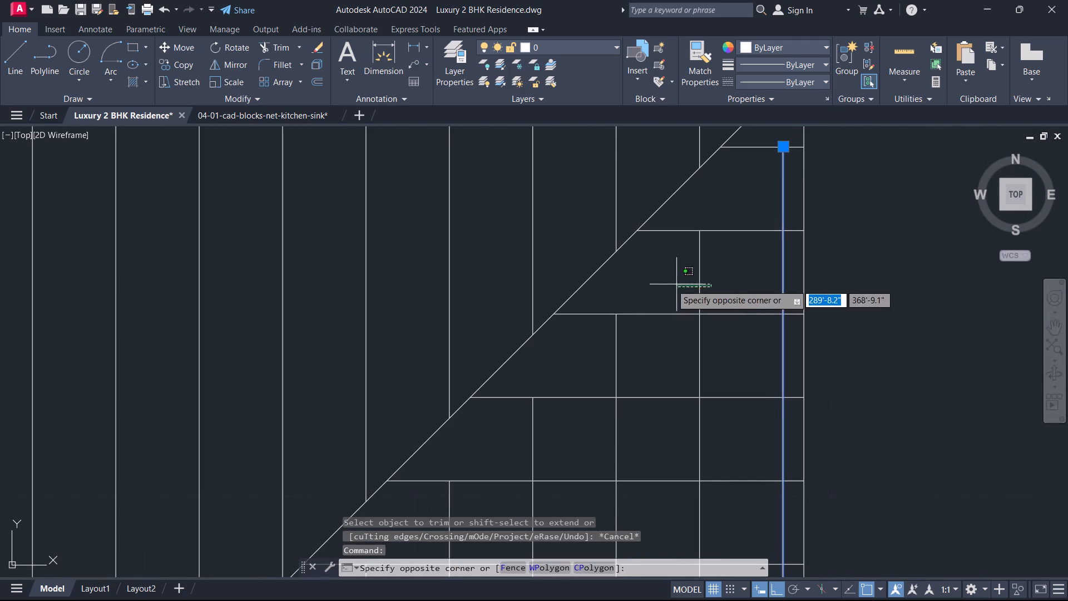
left_click(651, 290)
left_click(630, 384)
left_click(592, 387)
left_click(555, 450)
left_click(507, 456)
scroll(531, 451, "down", 3)
middle_click_drag(552, 421, 733, 245)
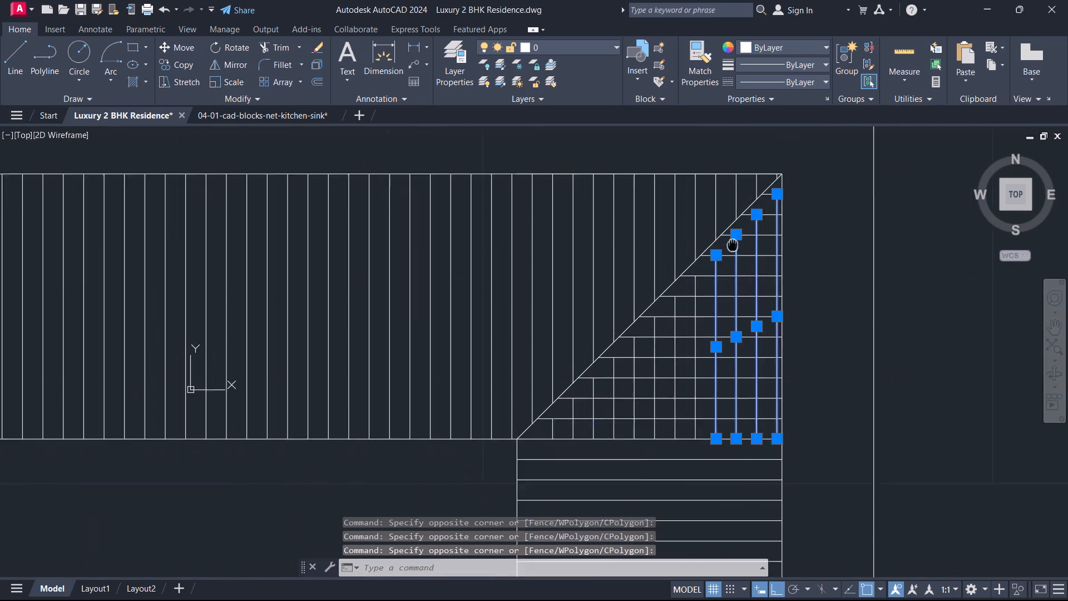
middle_click_drag(733, 245, 735, 243)
scroll(736, 245, "up", 2)
left_click_drag(680, 342, 675, 342)
left_click(635, 345)
left_click(609, 397)
left_click(575, 399)
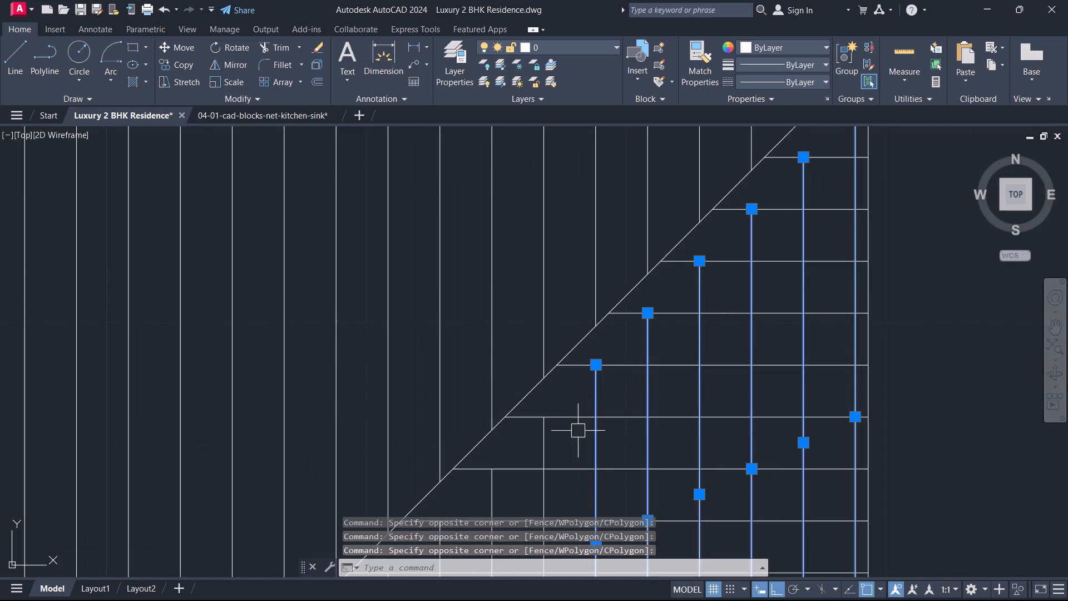
left_click(574, 441)
left_click(526, 454)
middle_click_drag(517, 477, 700, 287)
scroll(517, 477, "down", 1)
scroll(699, 293, "up", 2)
left_click_drag(698, 307, 687, 304)
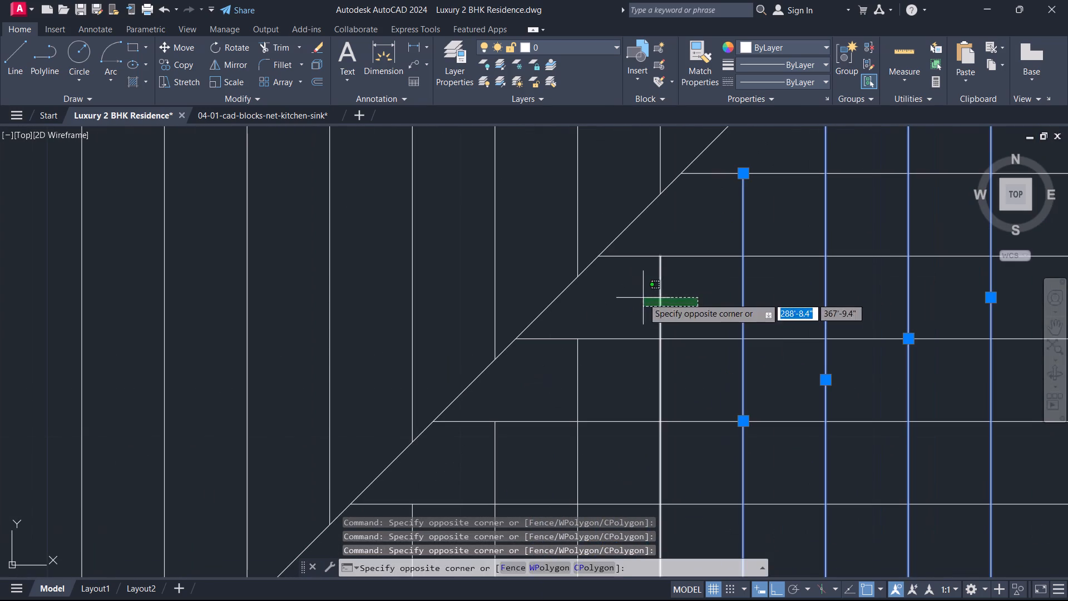
left_click(643, 298)
left_click_drag(594, 388, 579, 392)
left_click(530, 400)
left_click_drag(531, 455, 523, 451)
left_click(485, 449)
scroll(491, 454, "down", 1)
middle_click_drag(491, 454, 782, 249)
scroll(786, 282, "up", 2)
left_click_drag(725, 312, 709, 318)
left_click(624, 335)
left_click_drag(530, 447, 525, 450)
left_click(492, 451)
scroll(568, 422, "down", 3)
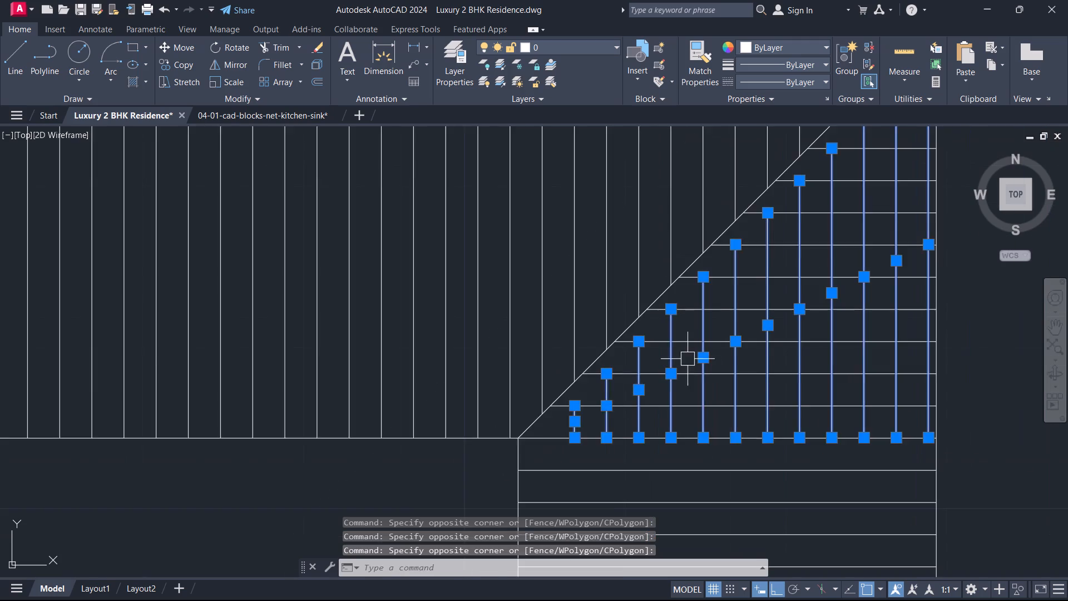
scroll(689, 358, "down", 2)
key("Delete")
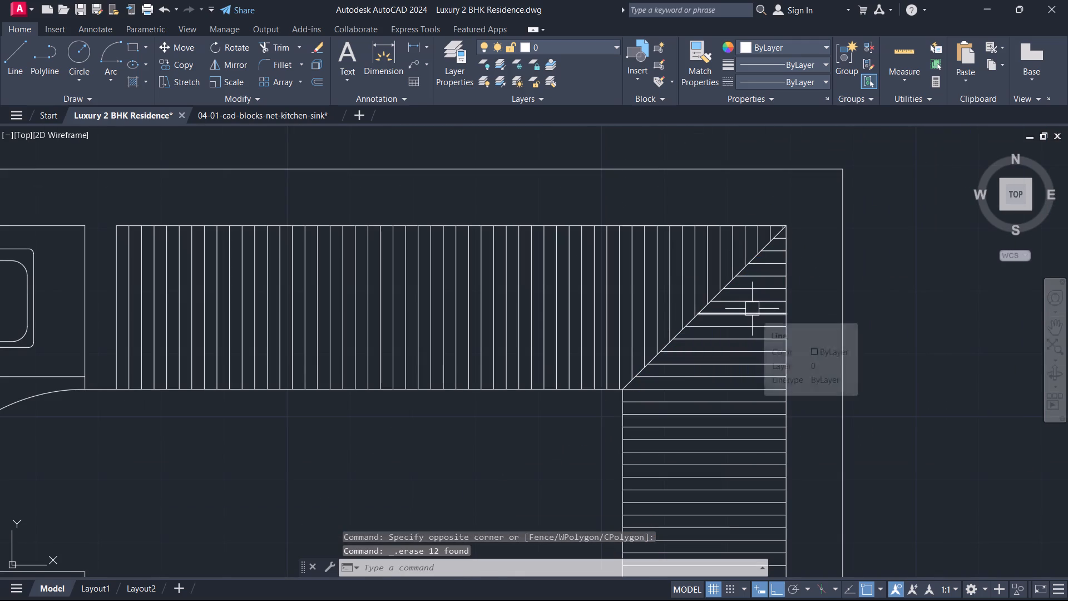
Add a two-line multiline text label reading DRESS and 8'-10.5"X5'-0" in the open area below the hanging closet.
scroll(750, 299, "down", 2)
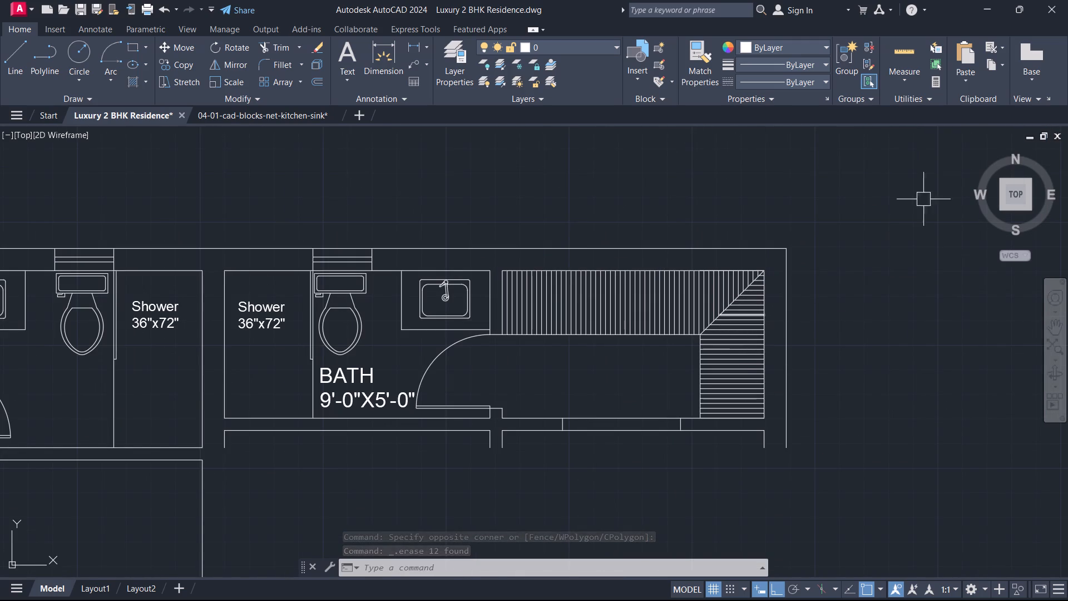
scroll(641, 243, "down", 1)
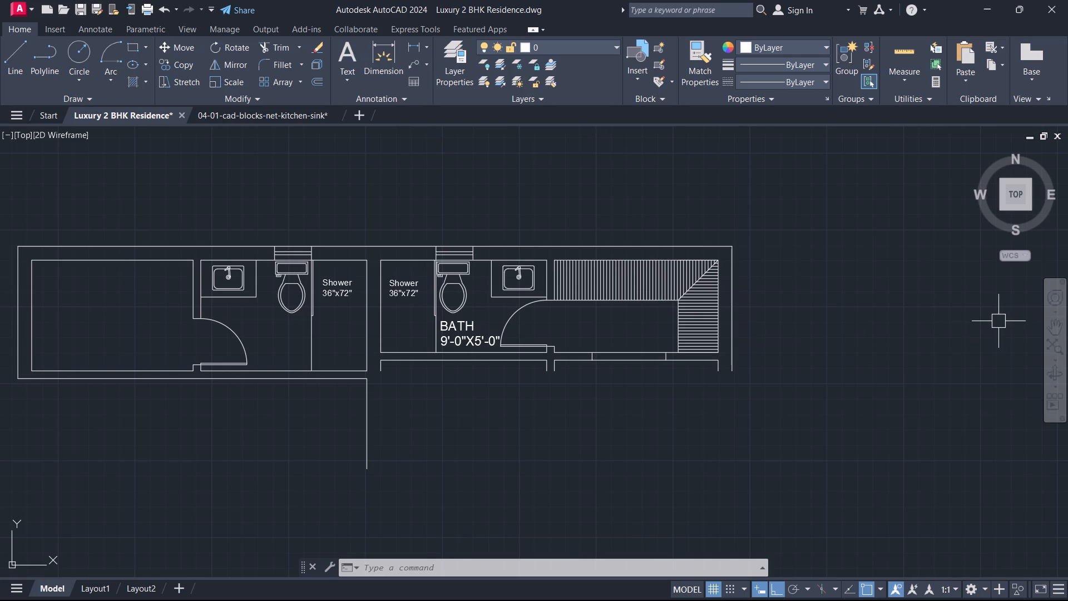
scroll(599, 266, "up", 1)
middle_click_drag(601, 269, 607, 281)
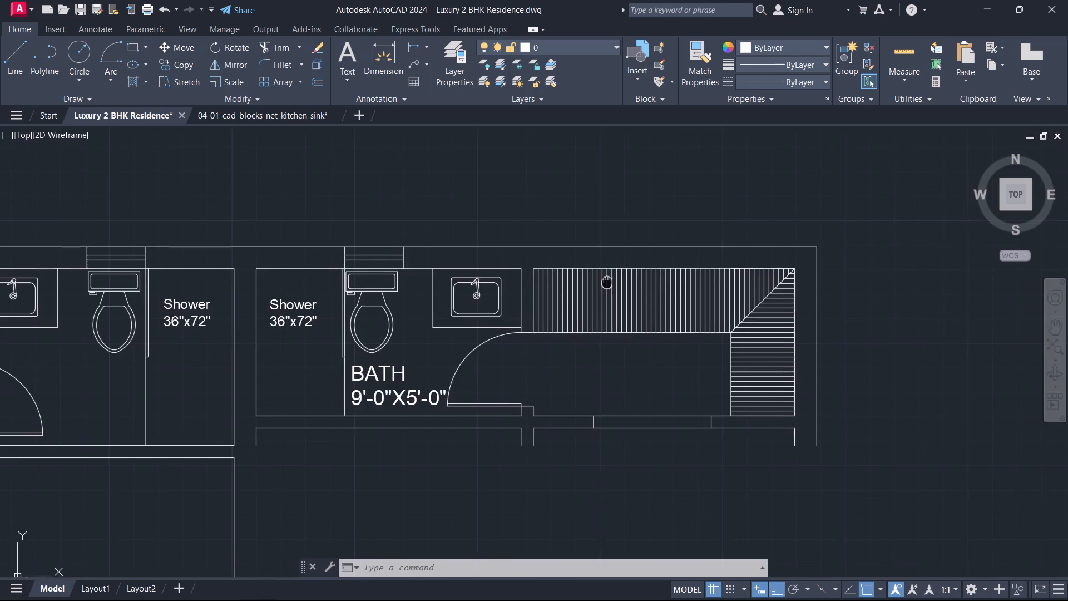
middle_click_drag(607, 281, 708, 216)
scroll(652, 301, "up", 1)
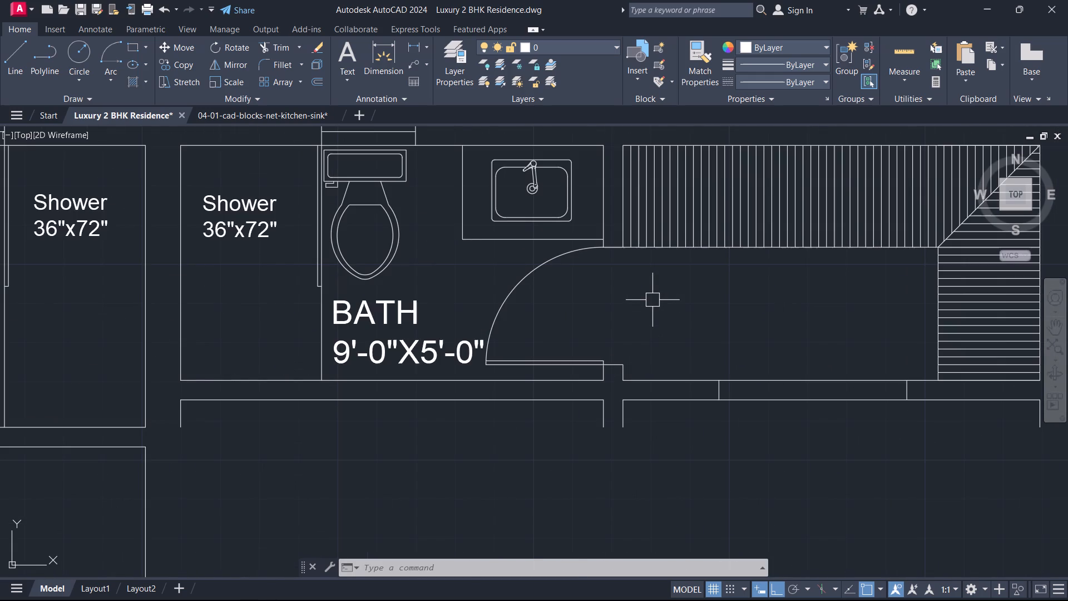
scroll(642, 317, "up", 1)
middle_click_drag(642, 317, 619, 313)
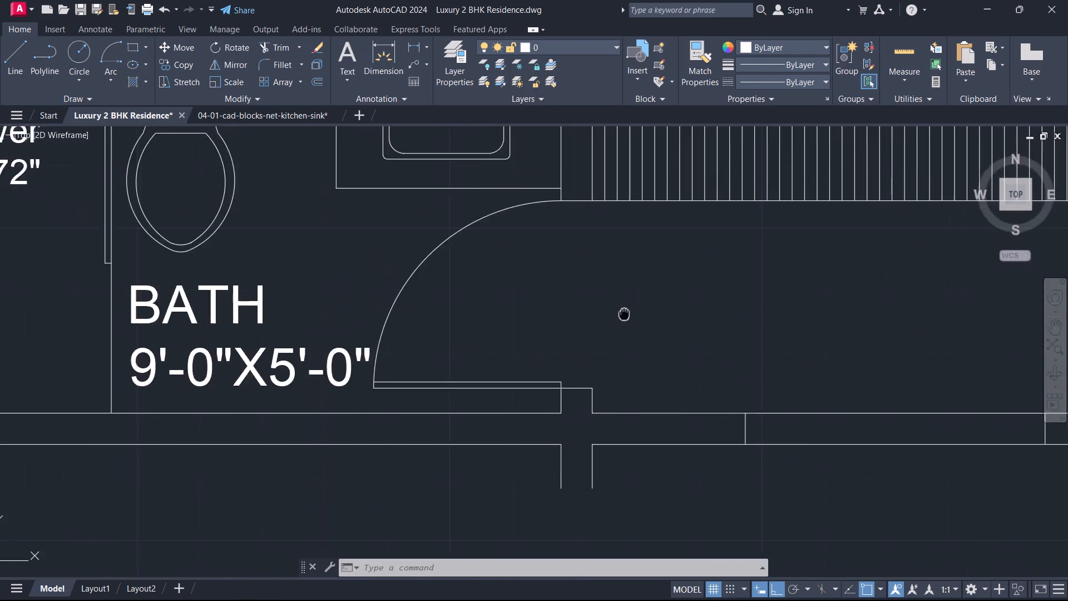
middle_click_drag(619, 313, 513, 370)
type("T")
key("space")
left_click(471, 333)
left_click(961, 405)
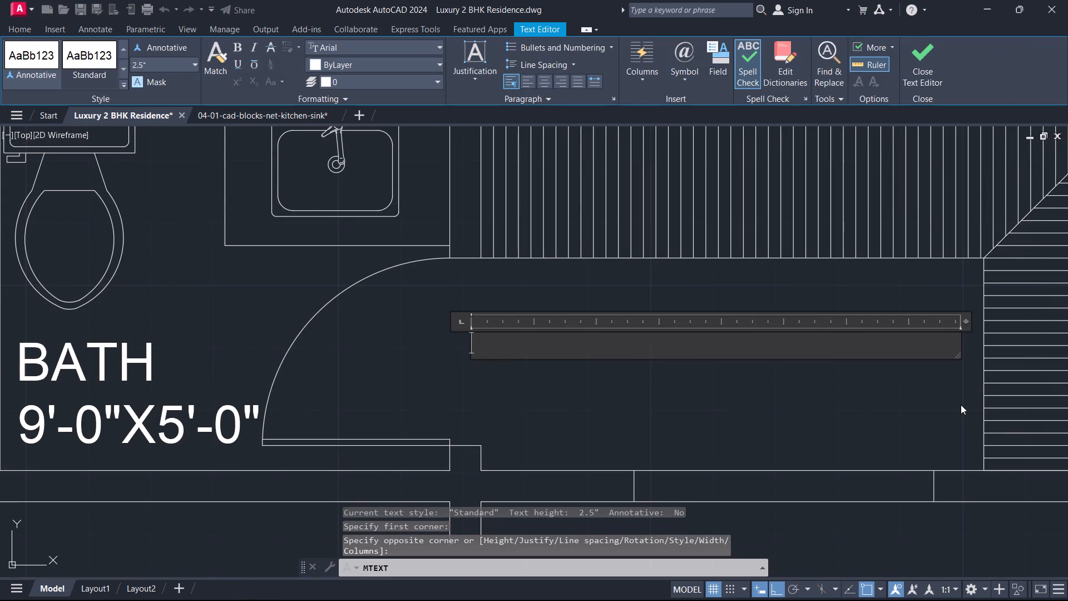
type("DRE")
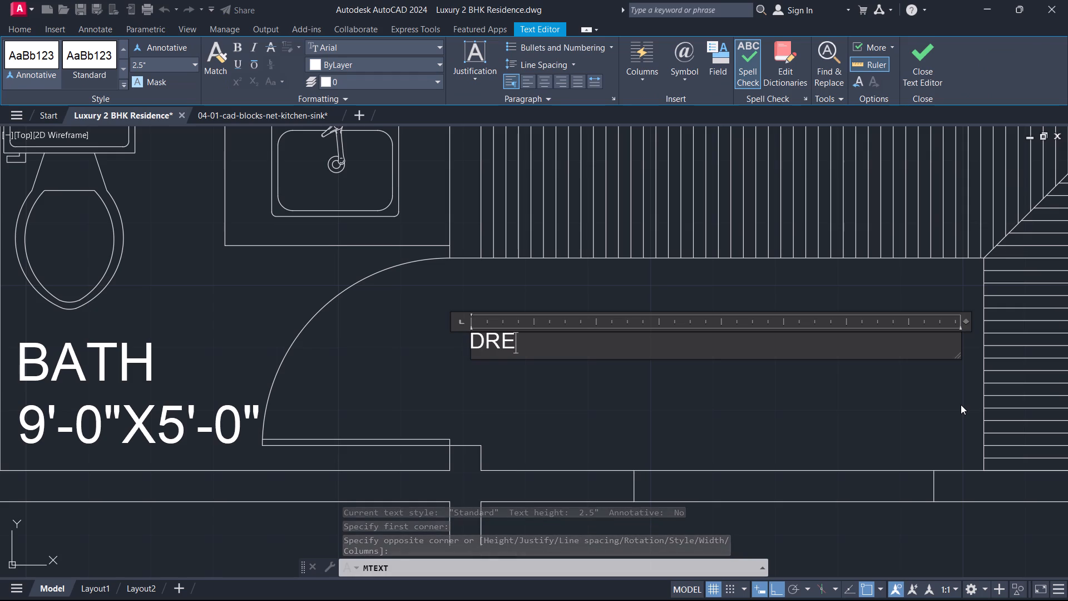
type("SS")
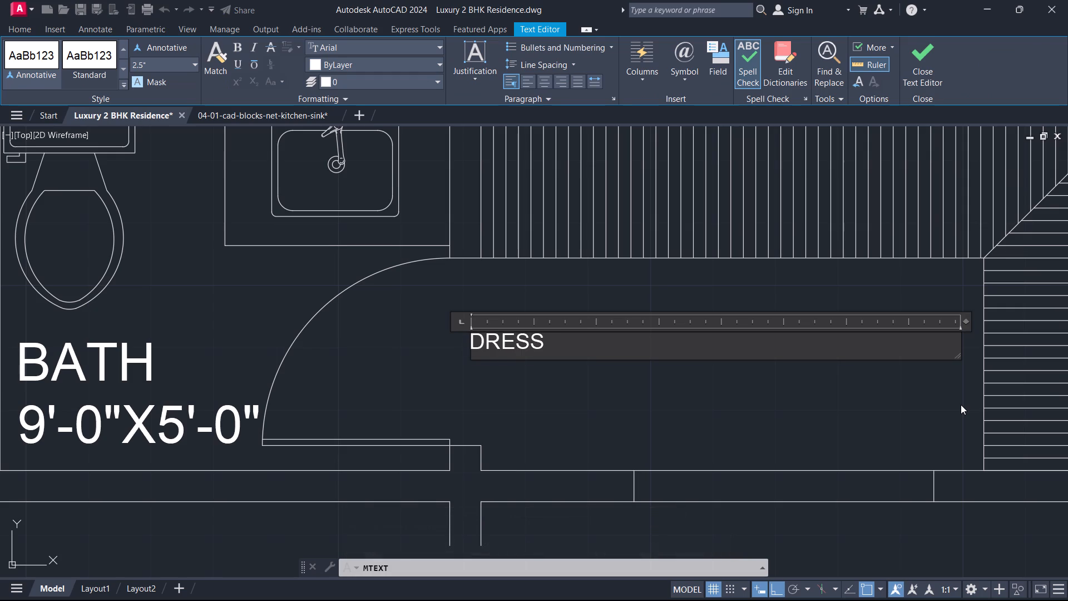
key("Return")
type("8'")
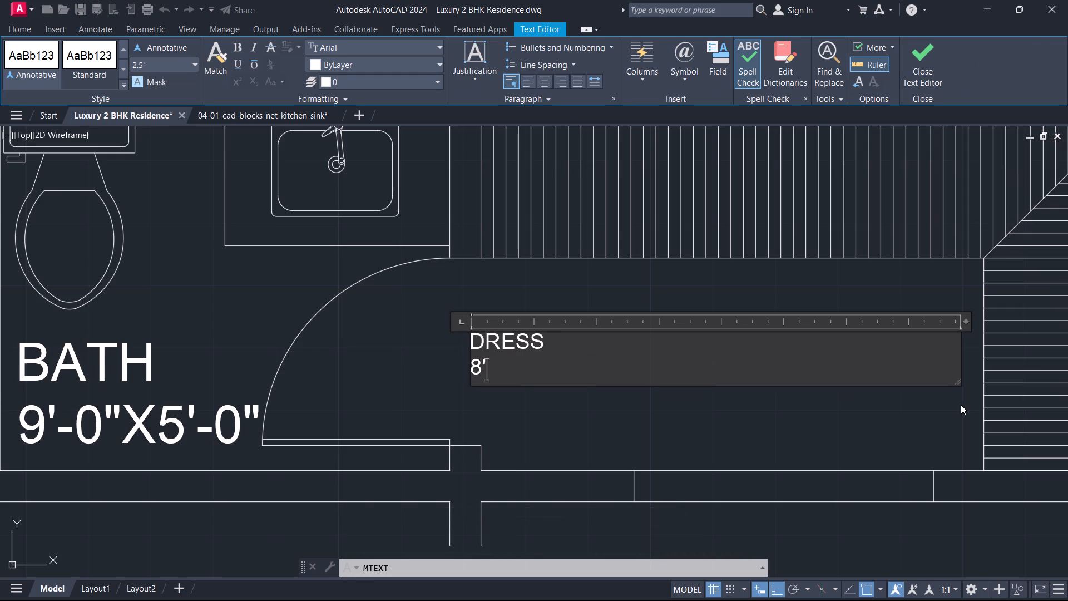
type("-10")
type(".5")
key("shift+quotedbl")
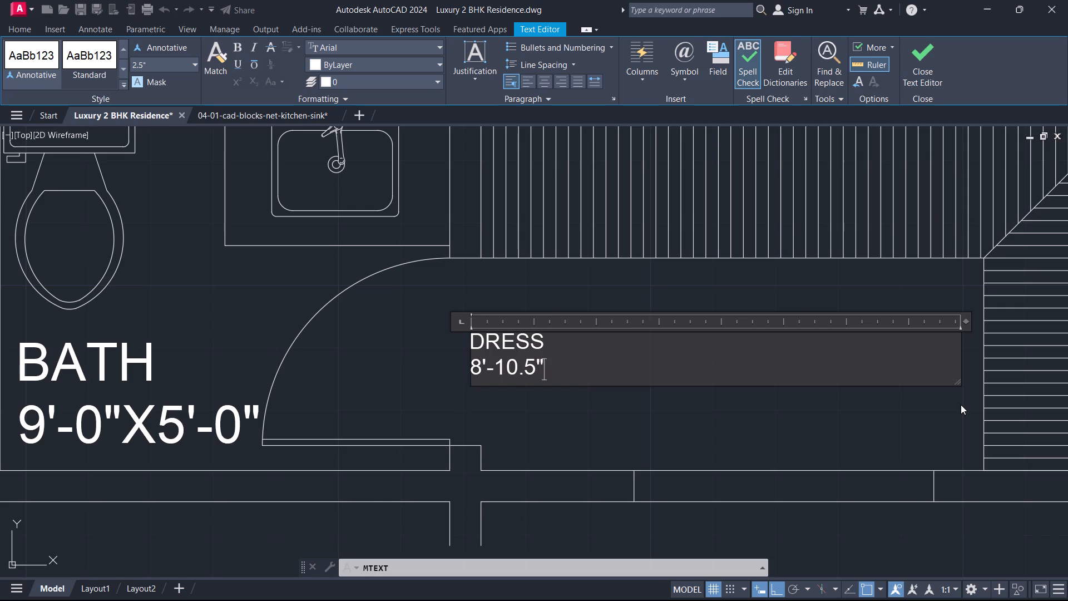
key("x")
type("5'0")
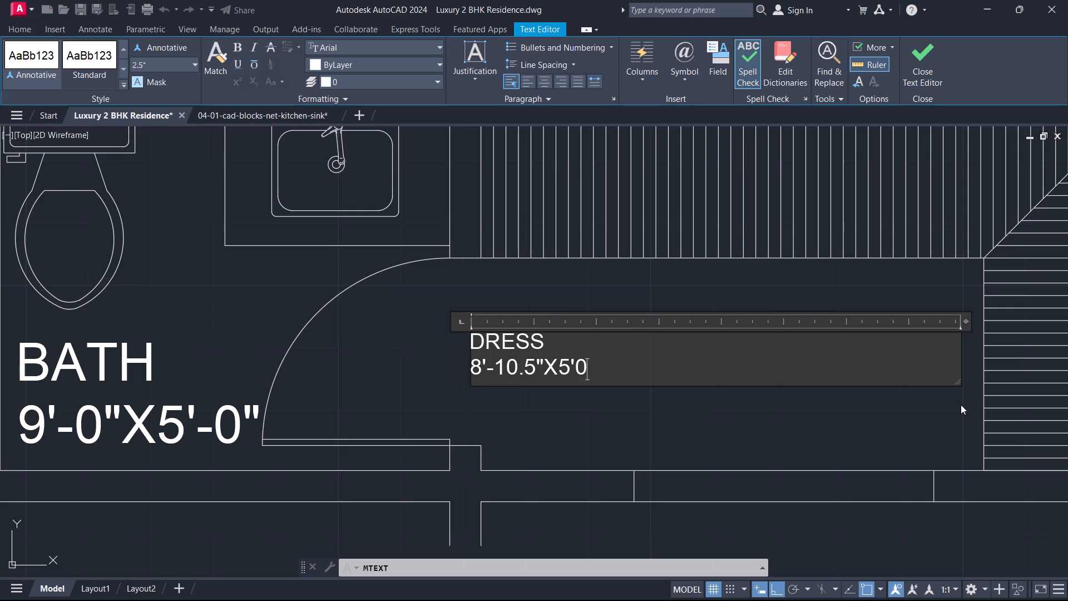
key("BackSpace")
key("BackSpace")
type("'-0\"")
Indent the word DRESS by four spaces to centre it above the dimension line of the label.
key("ctrl+Down")
key("ctrl+Left")
key("ctrl+Left")
key("ctrl+Left")
key("ctrl+Left")
key("ctrl+Left")
key("ctrl+Left")
key("ctrl+Left")
key("ctrl+Up")
key("ctrl+Up")
key("space")
key("space")
key("space")
key("space")
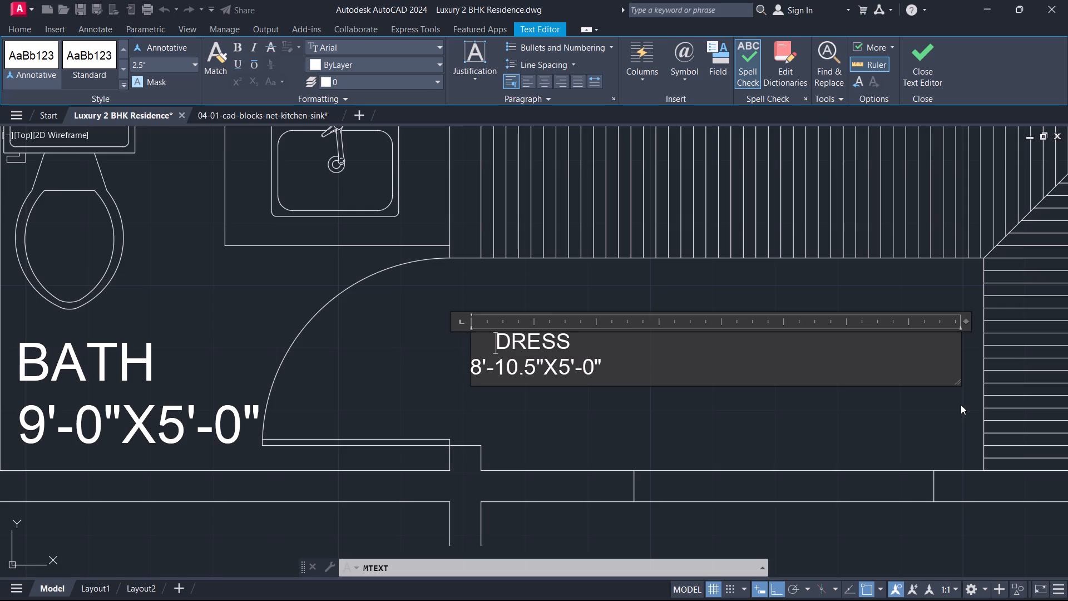
Set the text height of both lines of the DRESS label to 6" and finish editing the text.
key("shift+Down")
key("shift+Right")
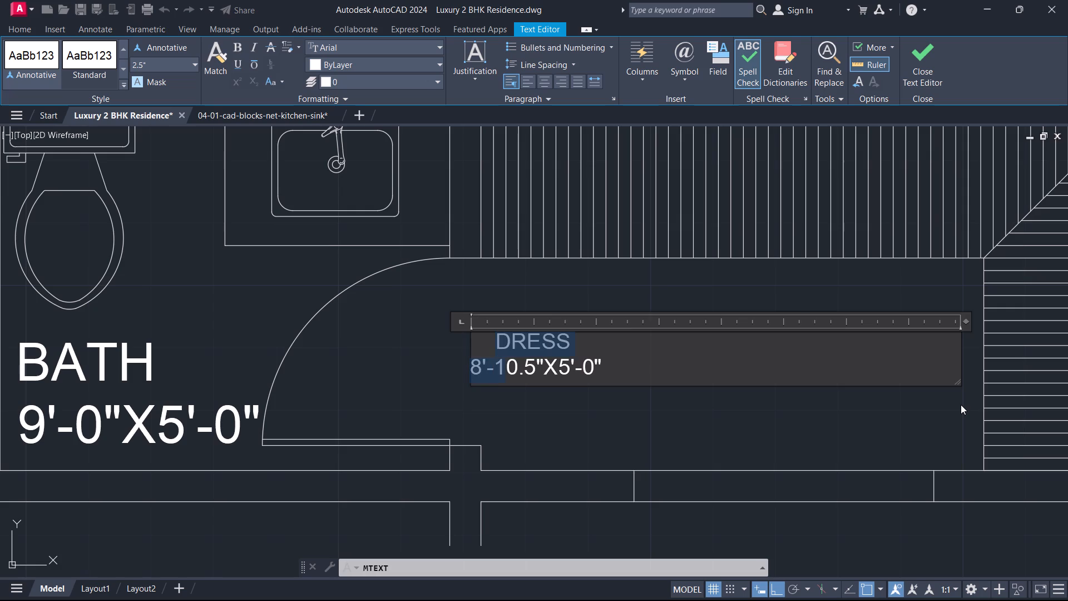
key("shift+Right")
key("shift+Right")
key("shift+Right")
key("shift+Right")
key("shift+Right")
key("shift+Right")
key("shift+Right")
key("shift+Right")
key("shift+Right")
key("shift+Right")
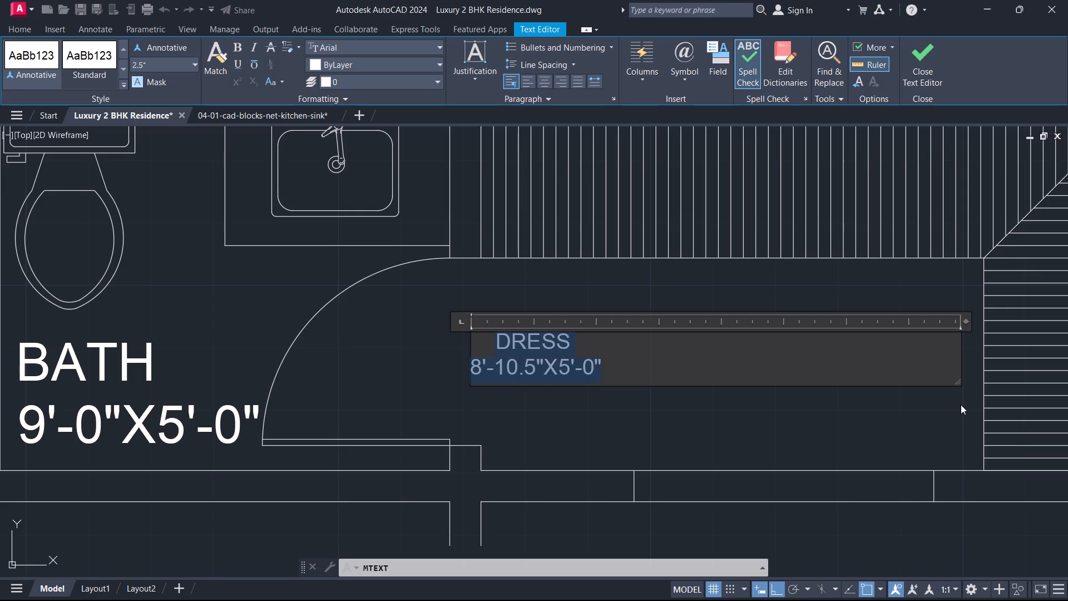
left_click(150, 59)
key("6")
key("Return")
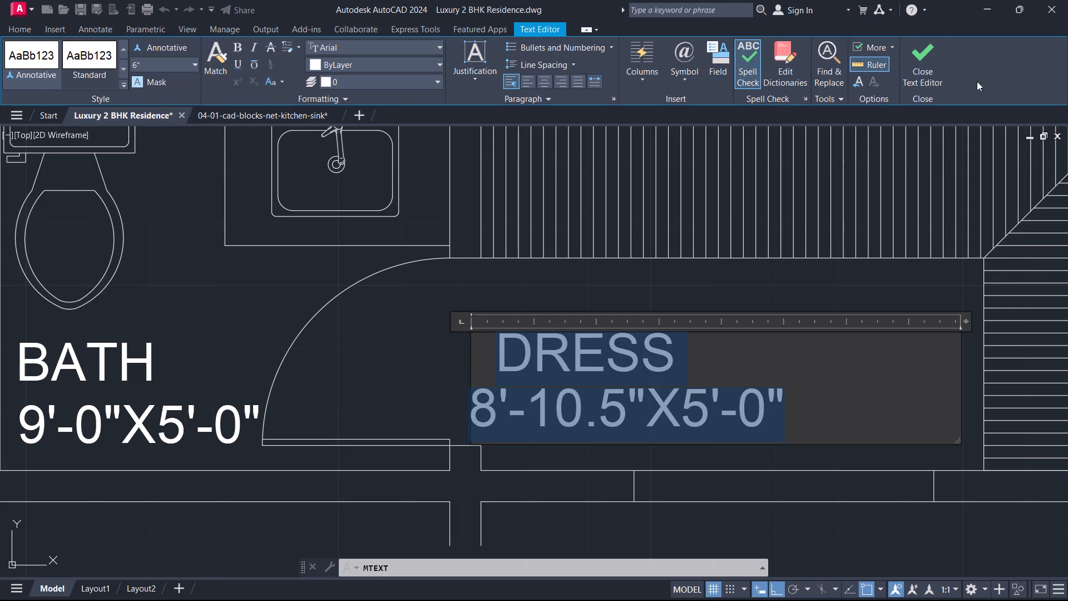
left_click_drag(924, 48, 907, 38)
left_click(933, 61)
Move the DRESS label to the middle of the dressing room floor, with object snap and ortho turned off.
scroll(586, 408, "up", 1)
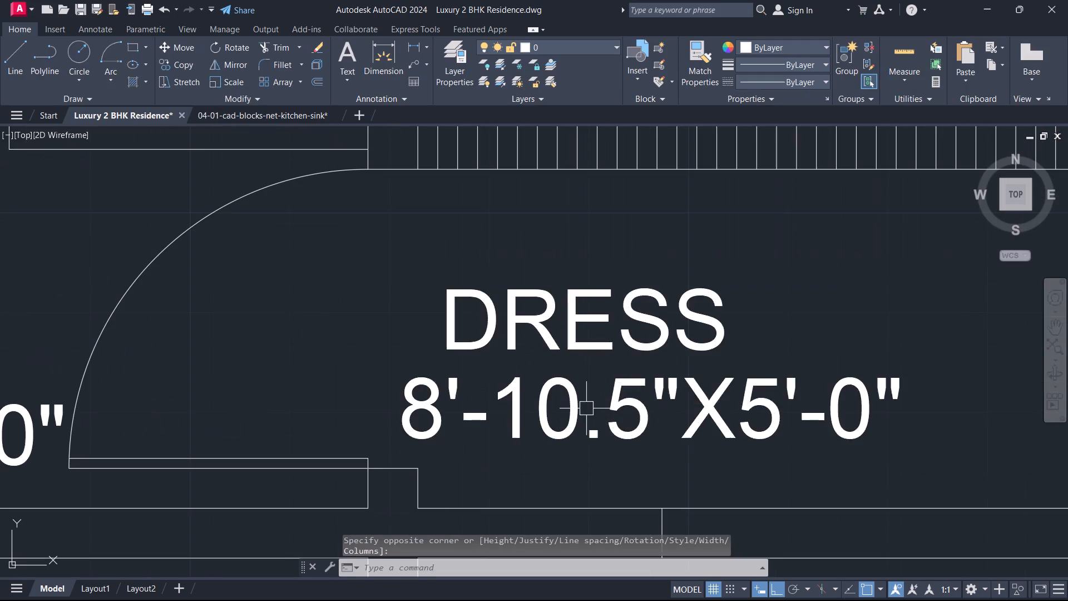
left_click(585, 408)
type("M")
key("space")
left_click(550, 353)
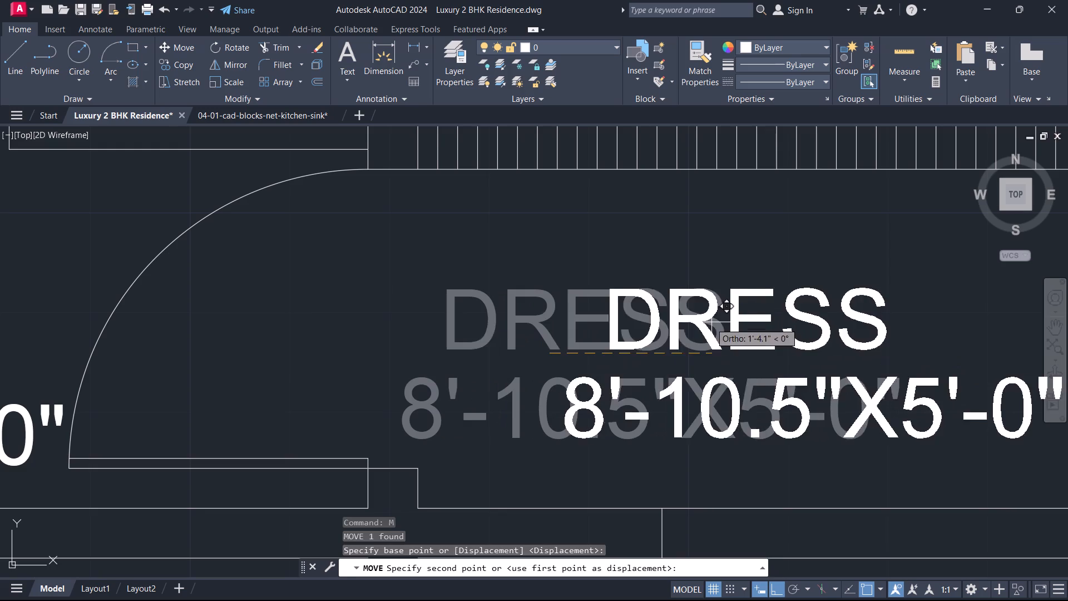
key("F3")
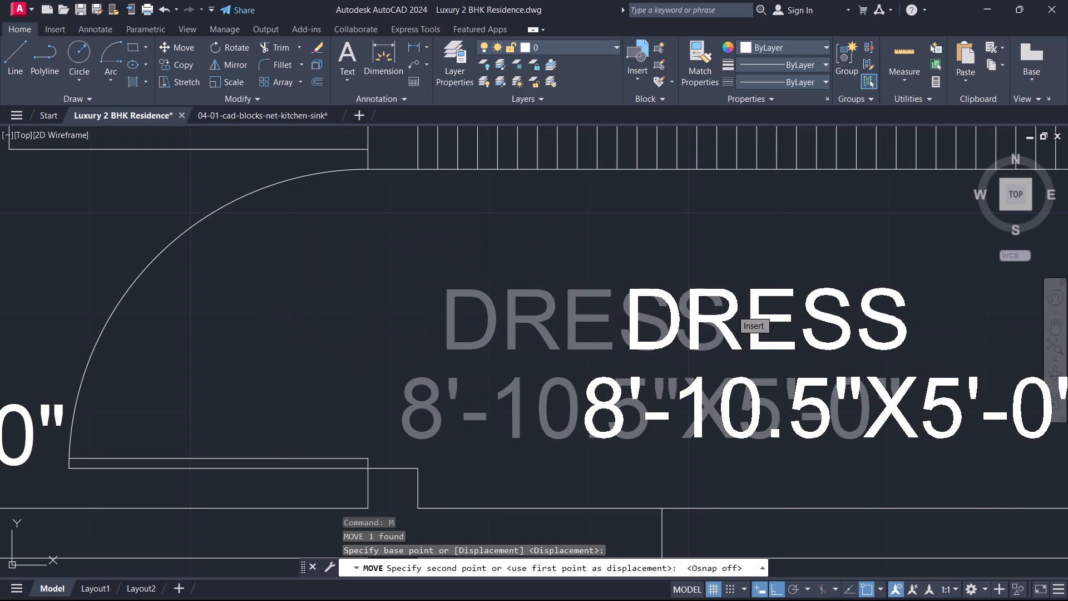
key("F9")
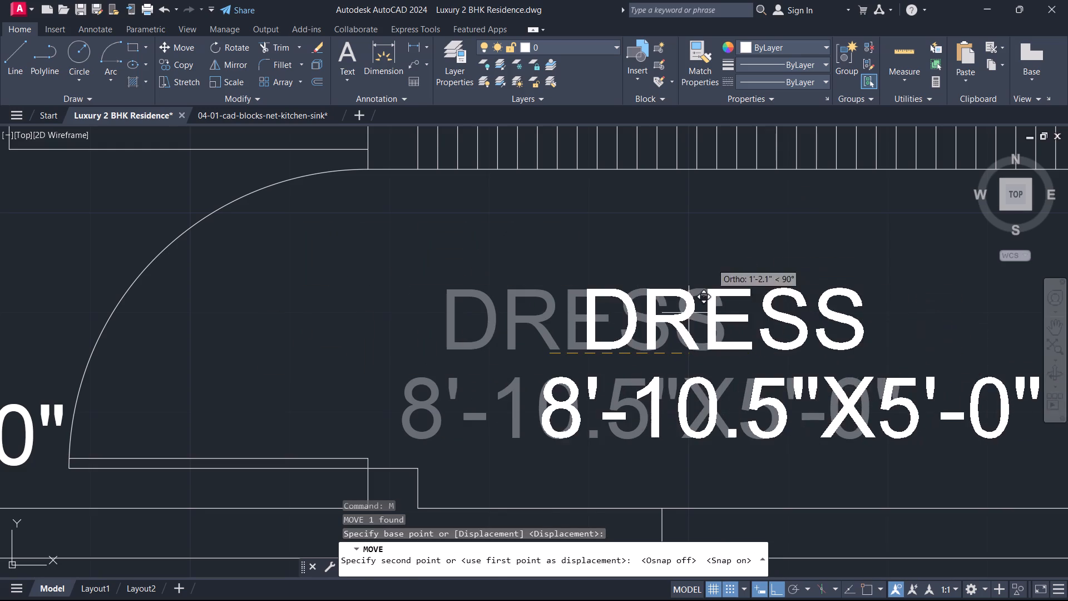
key("F9")
key("F8")
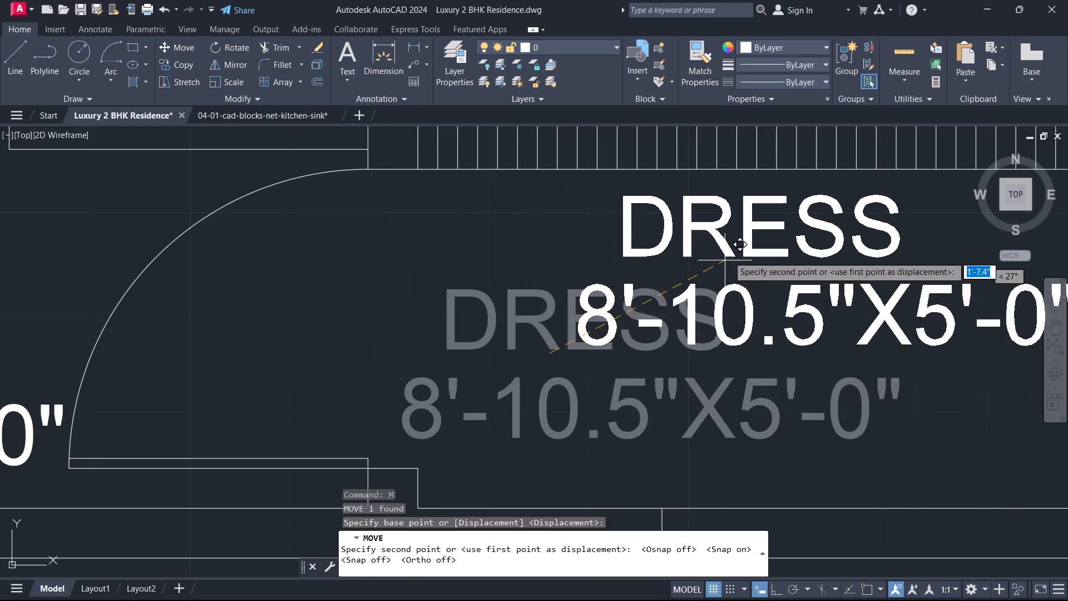
left_click(735, 321)
key("Escape")
Load the ACAD_ISO02W100 ISO dash linetype from acadiso.lin for the two lines of the wall opening below the DRESS label.
scroll(735, 321, "down", 8)
scroll(758, 336, "up", 3)
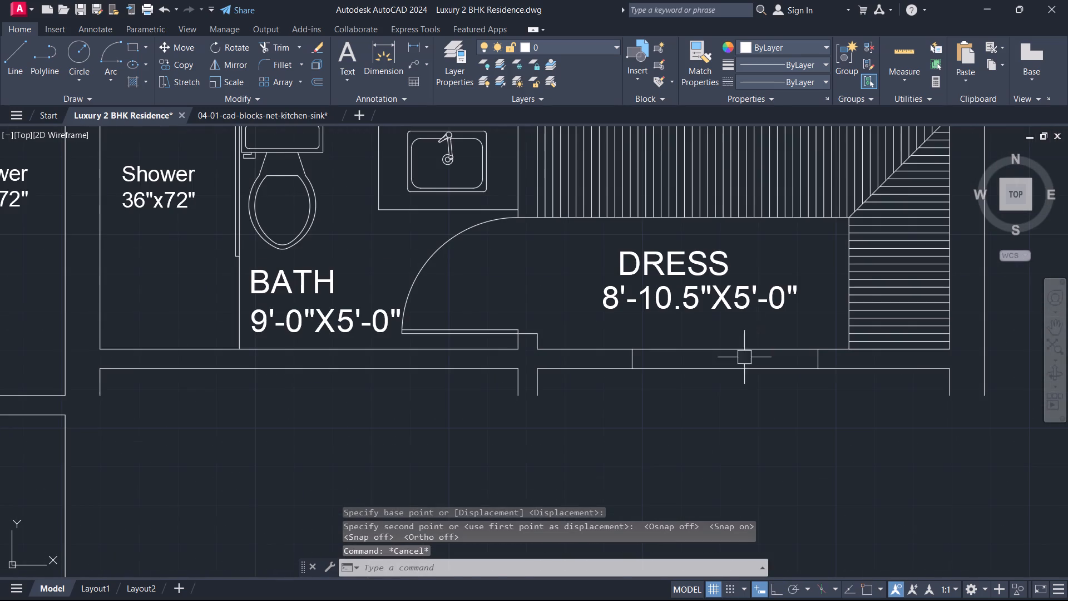
left_click_drag(745, 394, 744, 386)
left_click(738, 337)
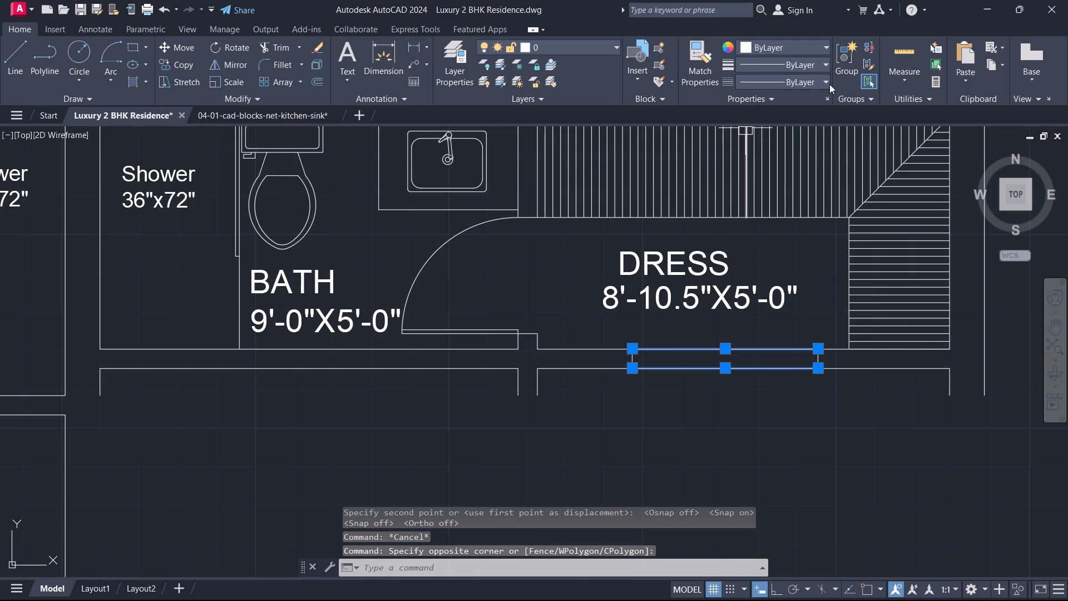
left_click(829, 84)
left_click(778, 152)
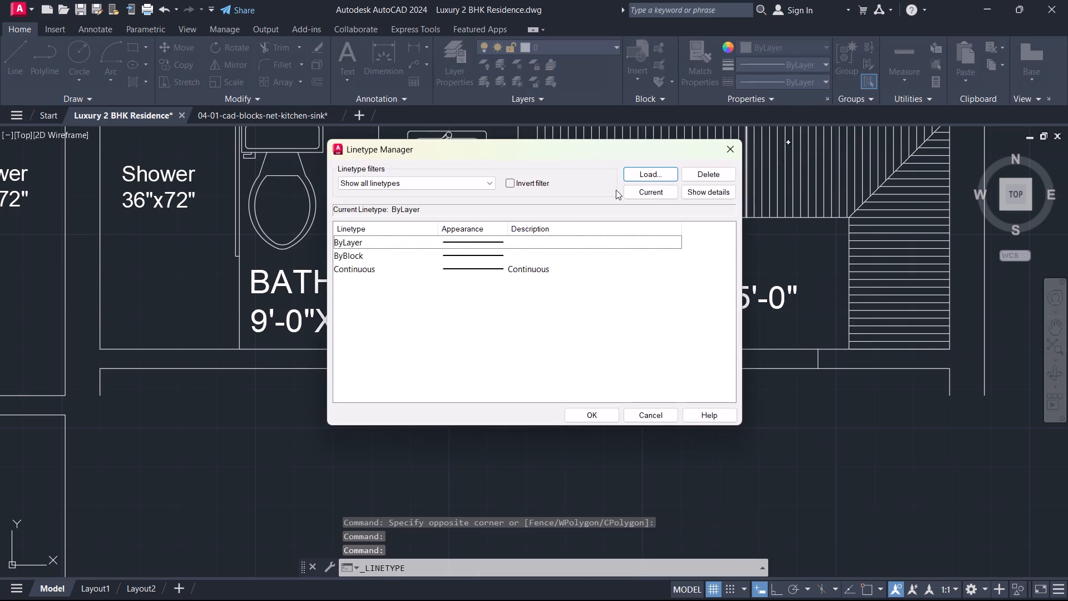
left_click(646, 175)
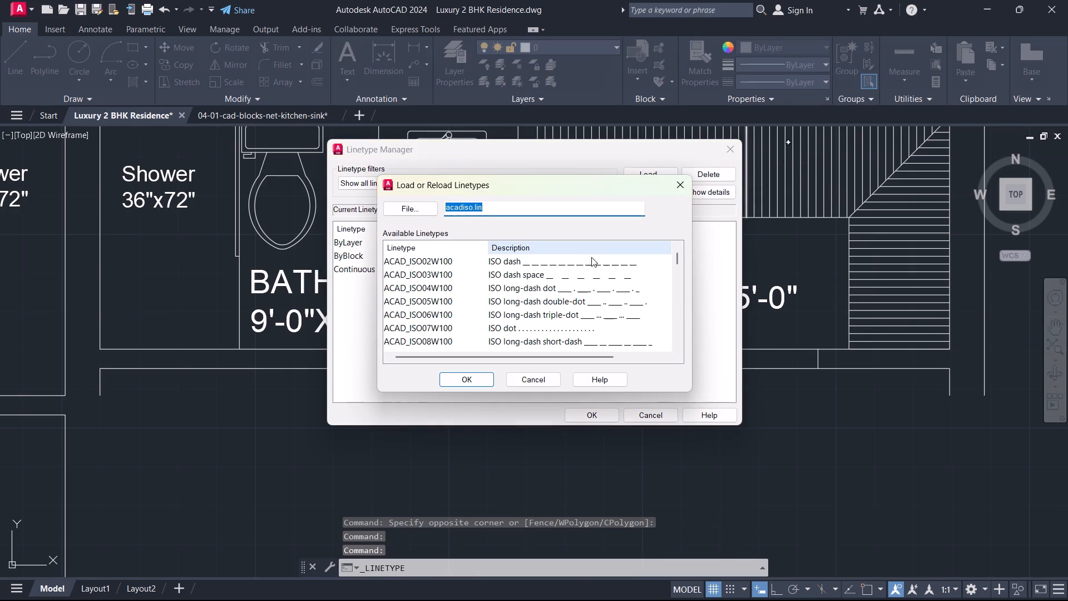
left_click(592, 257)
left_click(466, 388)
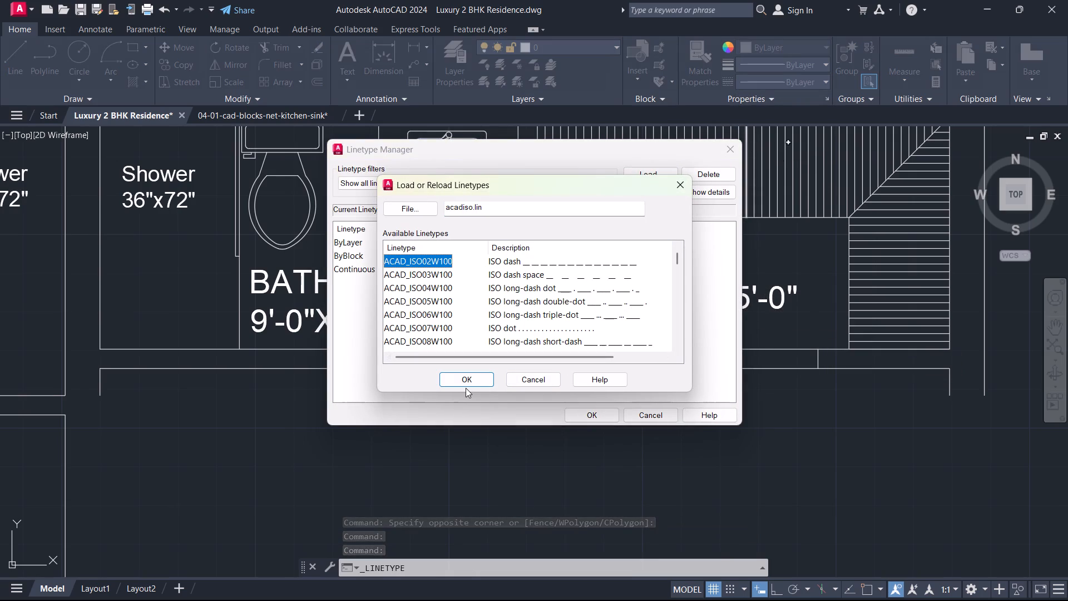
left_click(586, 269)
left_click(587, 268)
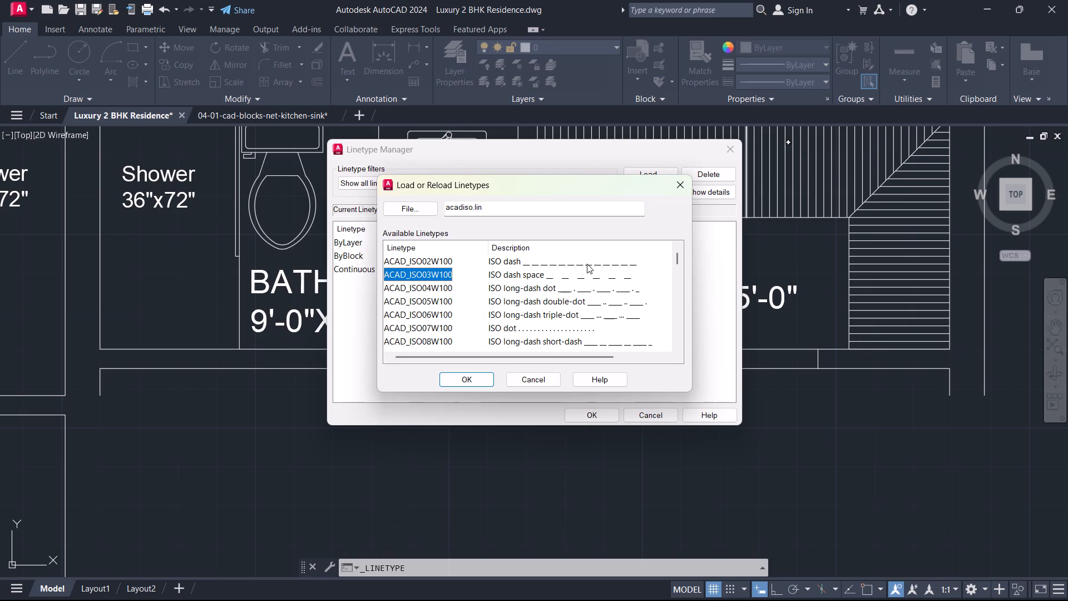
left_click(587, 264)
left_click(487, 378)
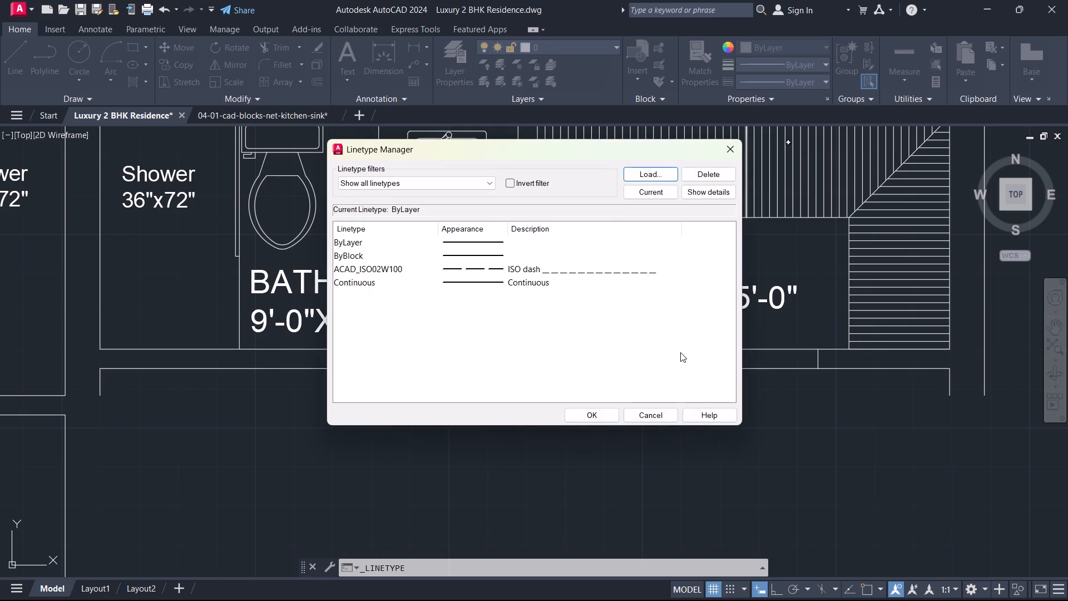
left_click(599, 409)
left_click(721, 255)
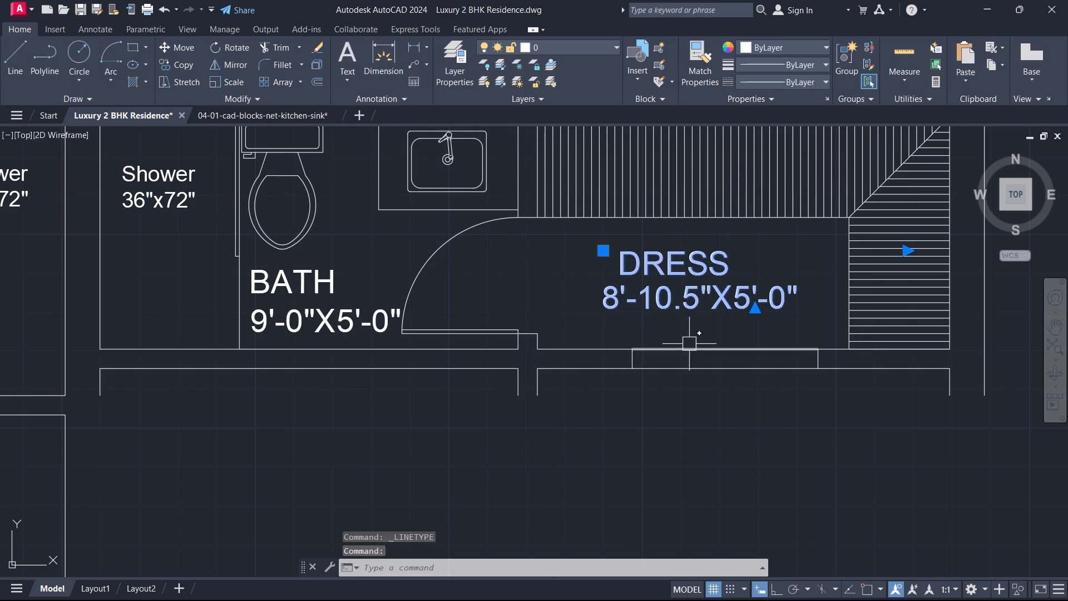
Apply the ACAD_ISO02W100 linetype to the two lines of the wall opening below the DRESS label.
key("Escape")
left_click_drag(705, 378, 698, 371)
left_click(685, 337)
left_click(807, 82)
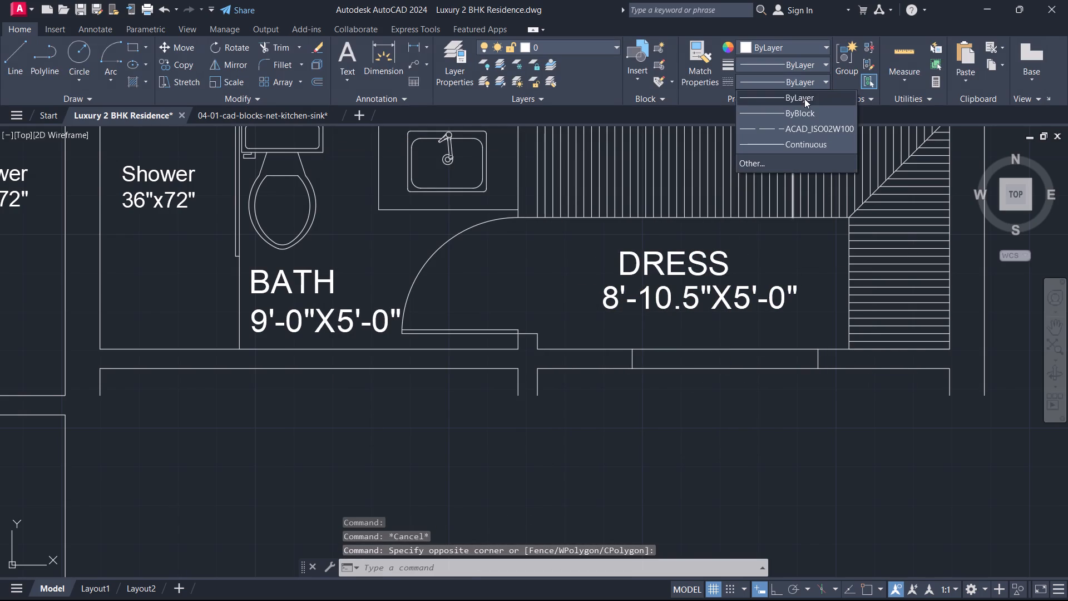
left_click(800, 127)
key("Escape")
scroll(726, 266, "down", 3)
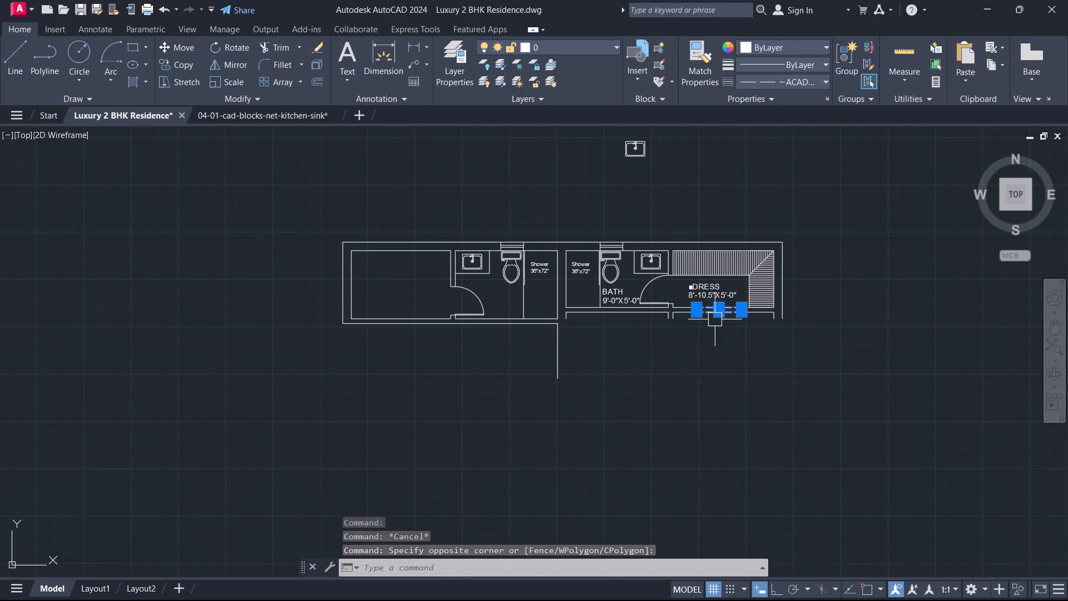
scroll(715, 327, "up", 1)
key("Escape")
Add the multiline text "Wardrobe" on the vertically lined wardrobe strip above the DRESS label.
middle_click_drag(689, 359, 816, 284)
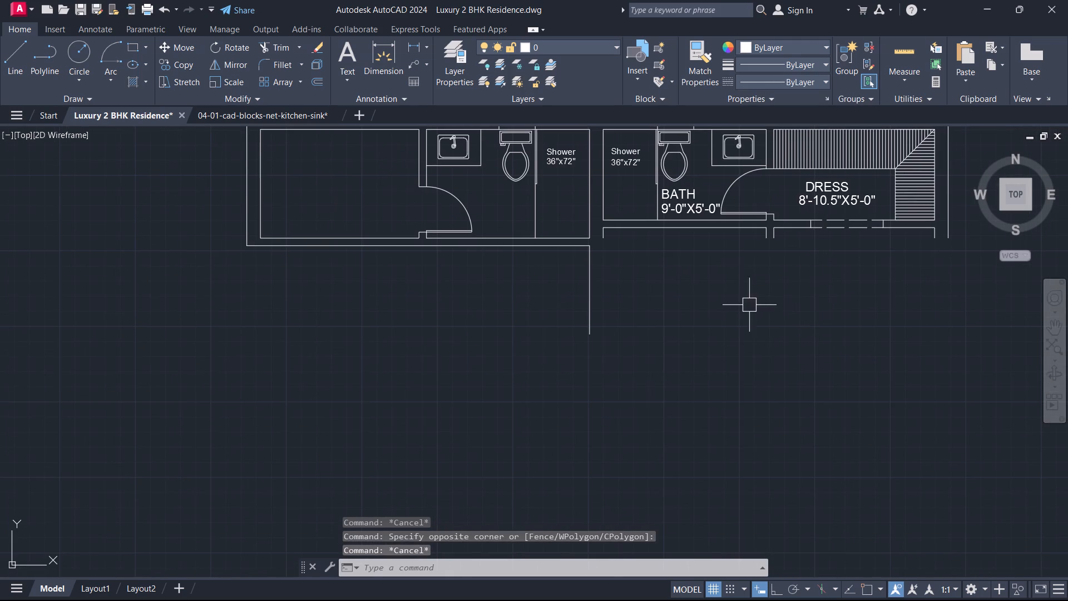
middle_click_drag(609, 298, 393, 395)
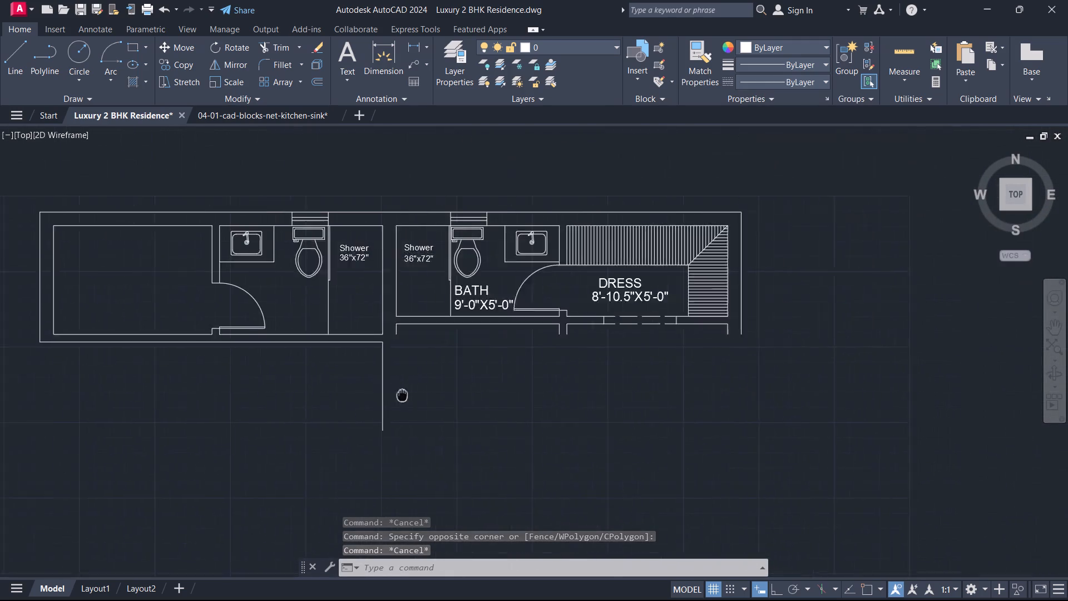
middle_click_drag(393, 395, 557, 436)
scroll(680, 356, "up", 1)
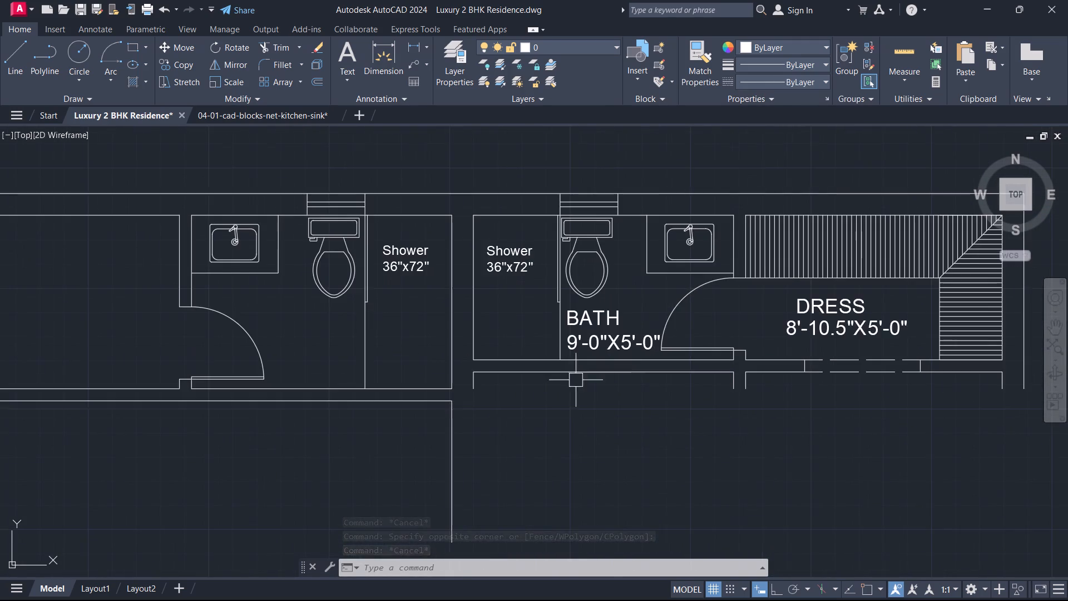
middle_click_drag(568, 377, 931, 403)
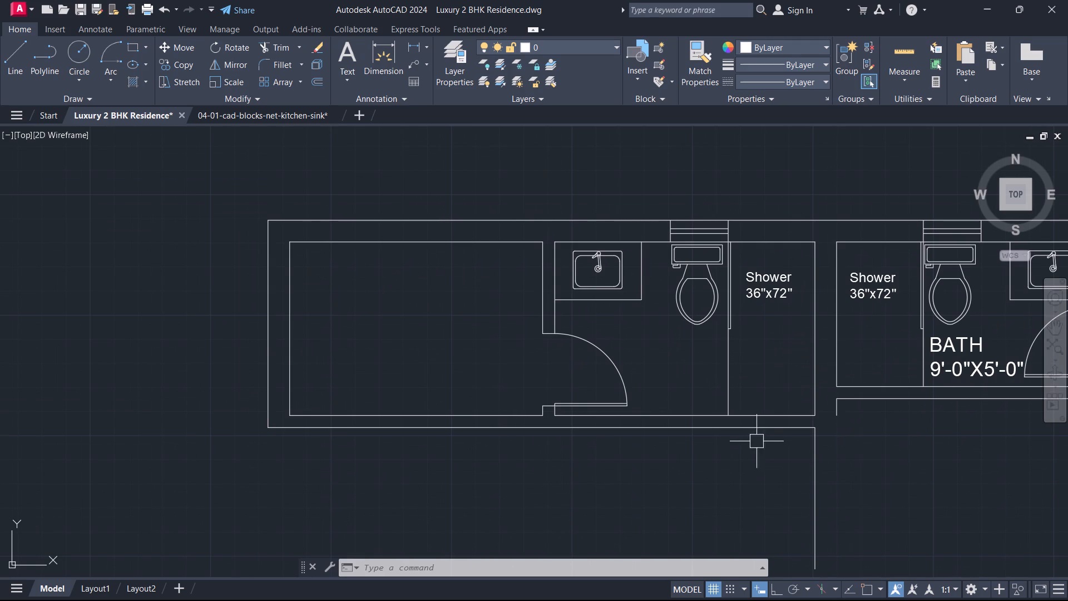
middle_click_drag(951, 314, 745, 314)
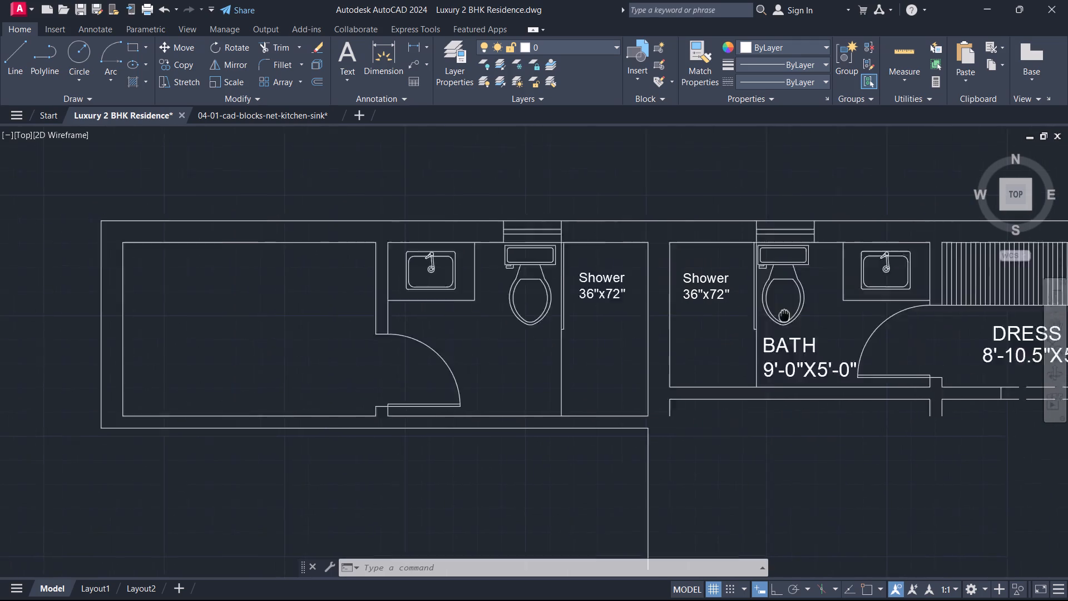
middle_click_drag(745, 314, 204, 347)
scroll(416, 277, "up", 1)
scroll(461, 308, "up", 2)
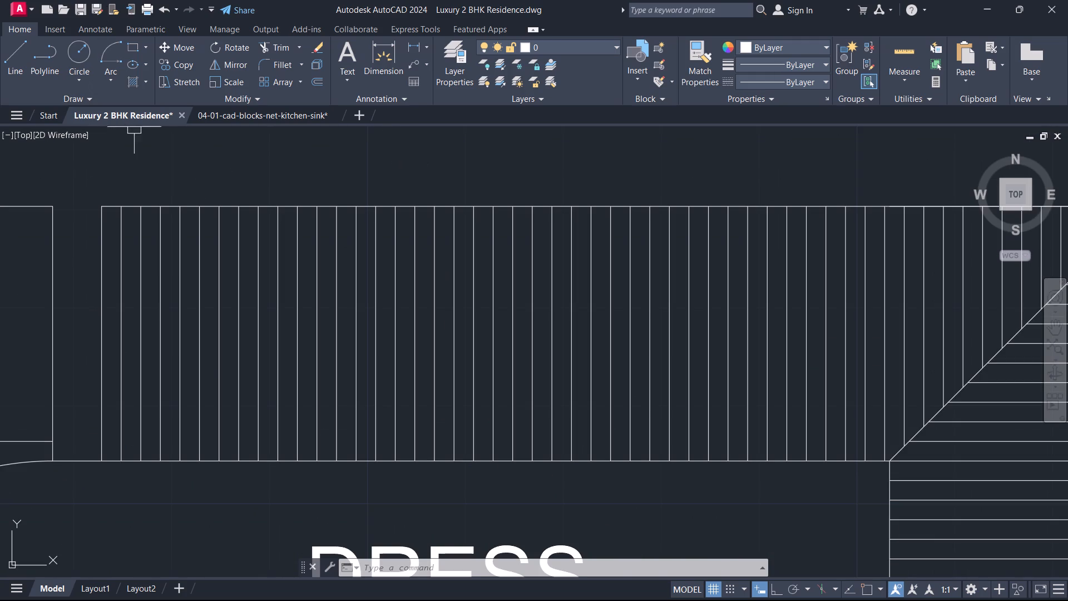
scroll(700, 329, "down", 3)
scroll(636, 348, "up", 2)
type("T")
key("space")
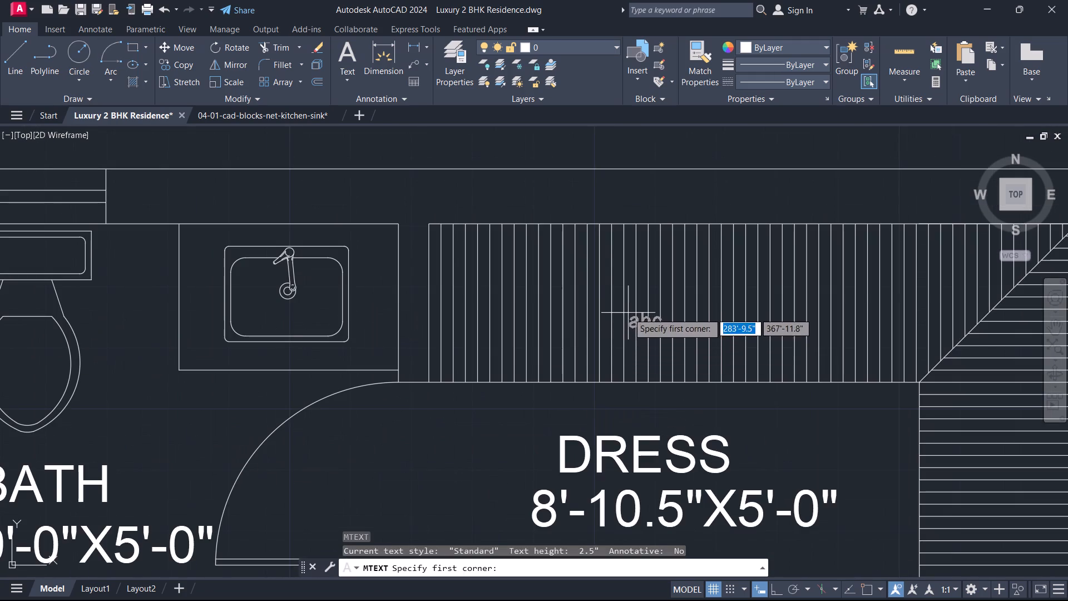
left_click_drag(615, 288, 624, 290)
left_click(802, 317)
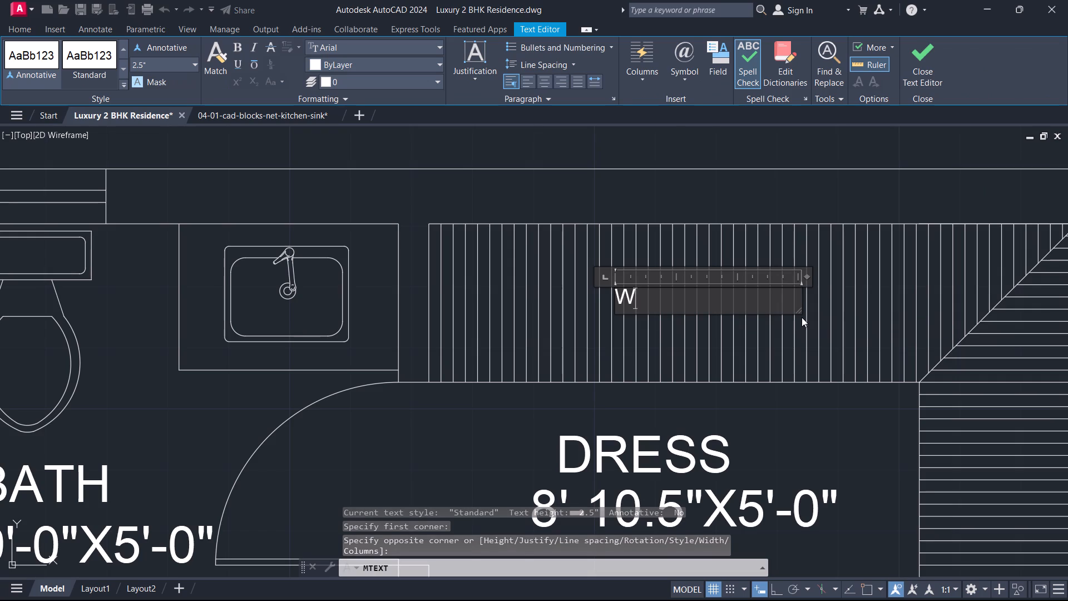
type("ard")
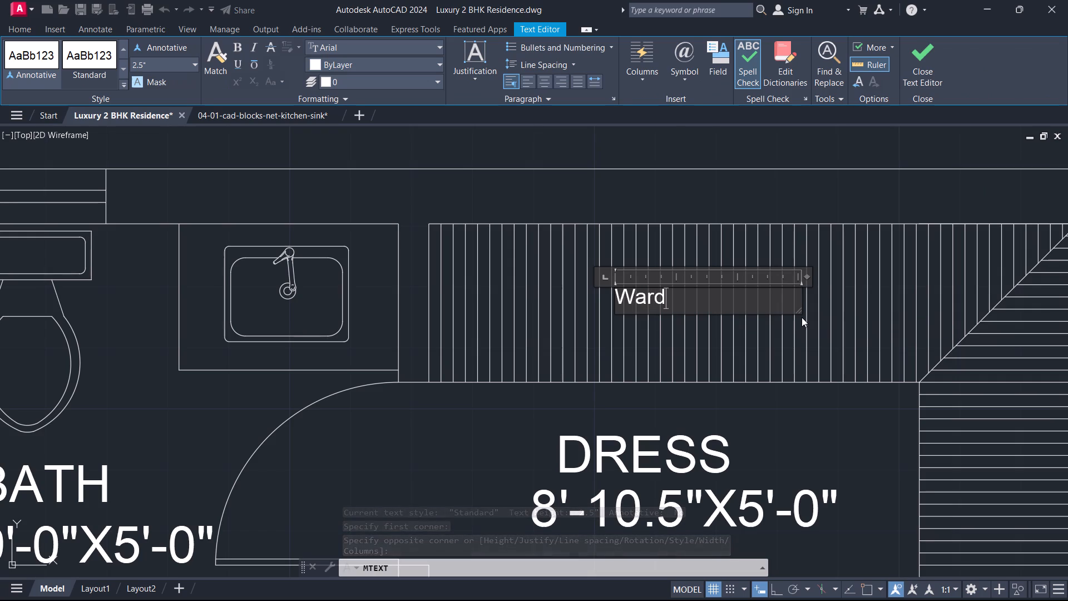
type("robe")
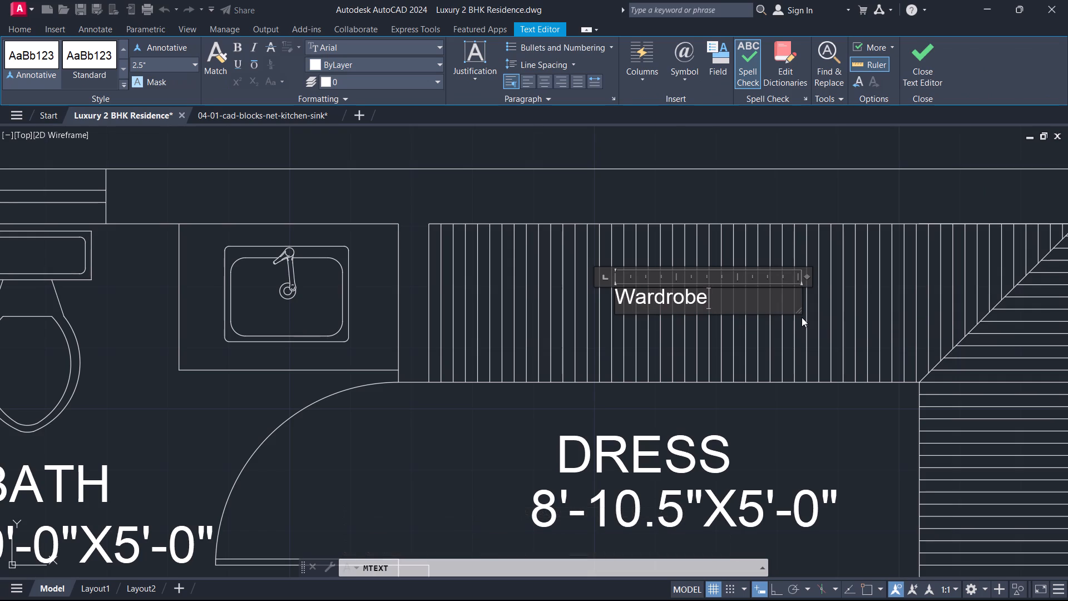
Set the Wardrobe label's text height to 4" and finish editing the text.
key("ctrl+a")
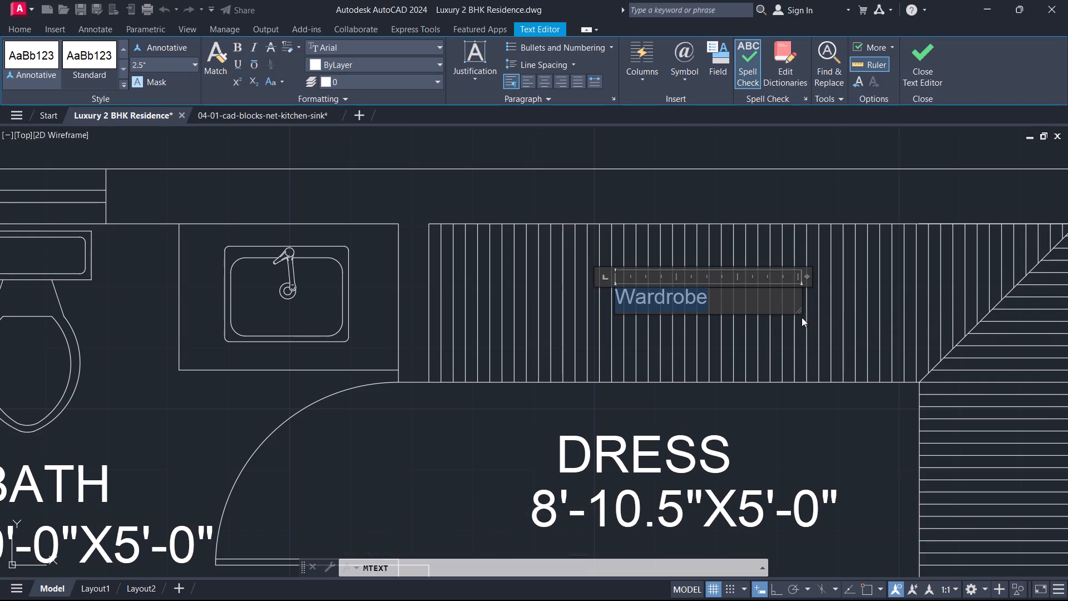
left_click(160, 59)
type("14")
key("BackSpace")
key("BackSpace")
key("4")
key("Return")
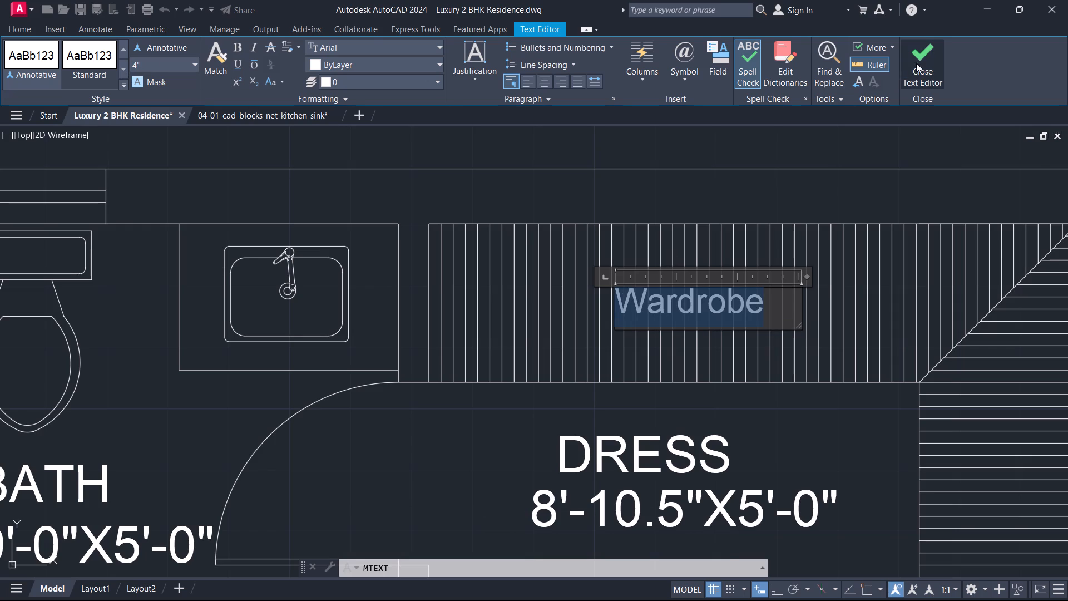
left_click(918, 60)
Offset the upper and left inner wall lines of the empty far-left room 2'2" into the room.
scroll(697, 347, "down", 2)
scroll(522, 403, "down", 1)
middle_click_drag(522, 403, 912, 351)
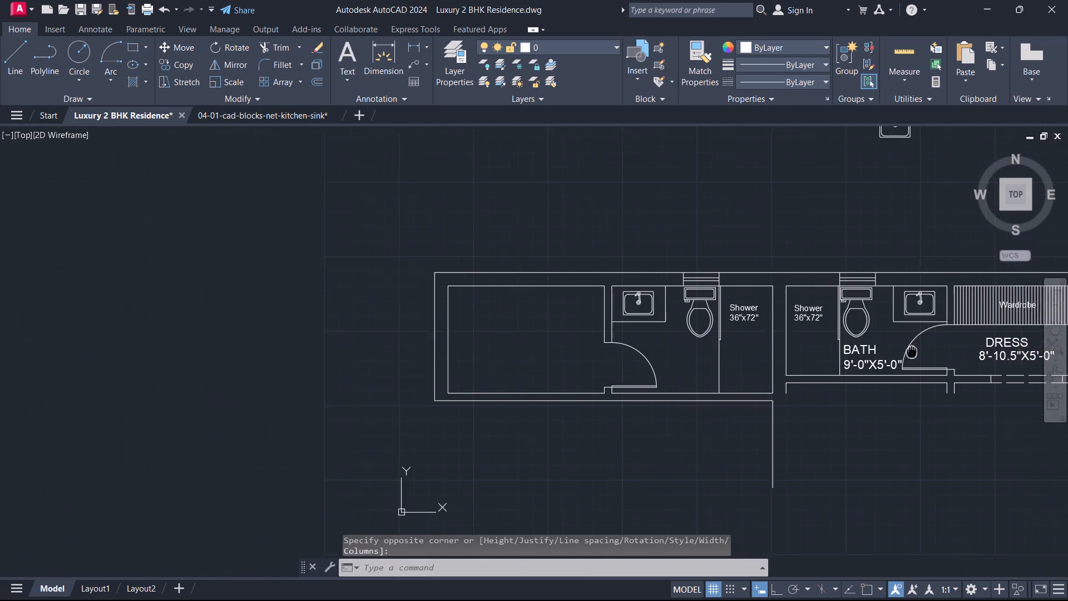
middle_click_drag(912, 351, 938, 349)
scroll(525, 353, "up", 1)
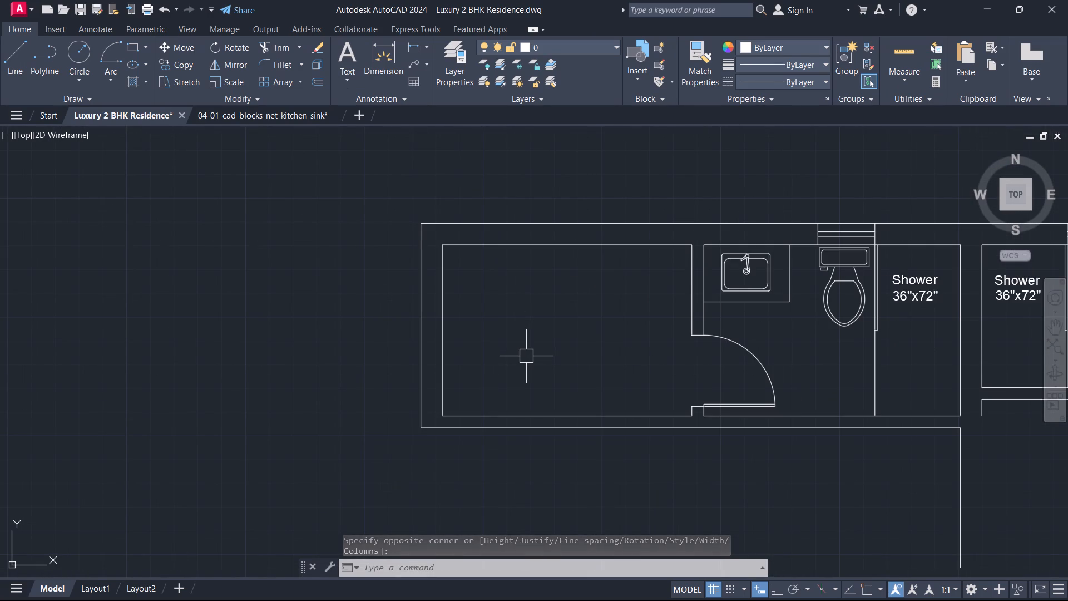
type("o 2'")
key("2")
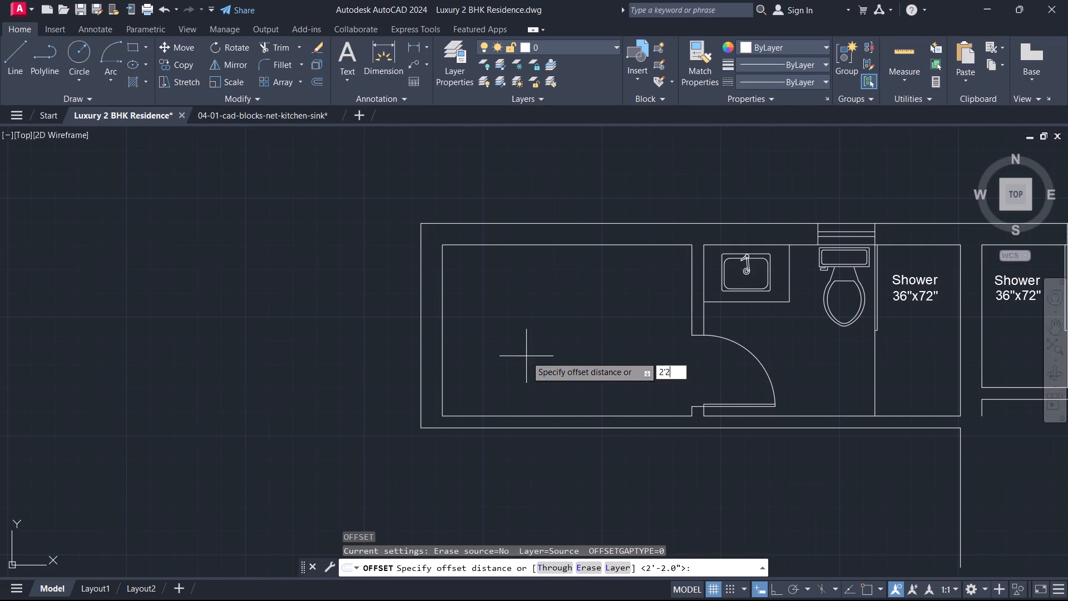
key("Return")
left_click(525, 245)
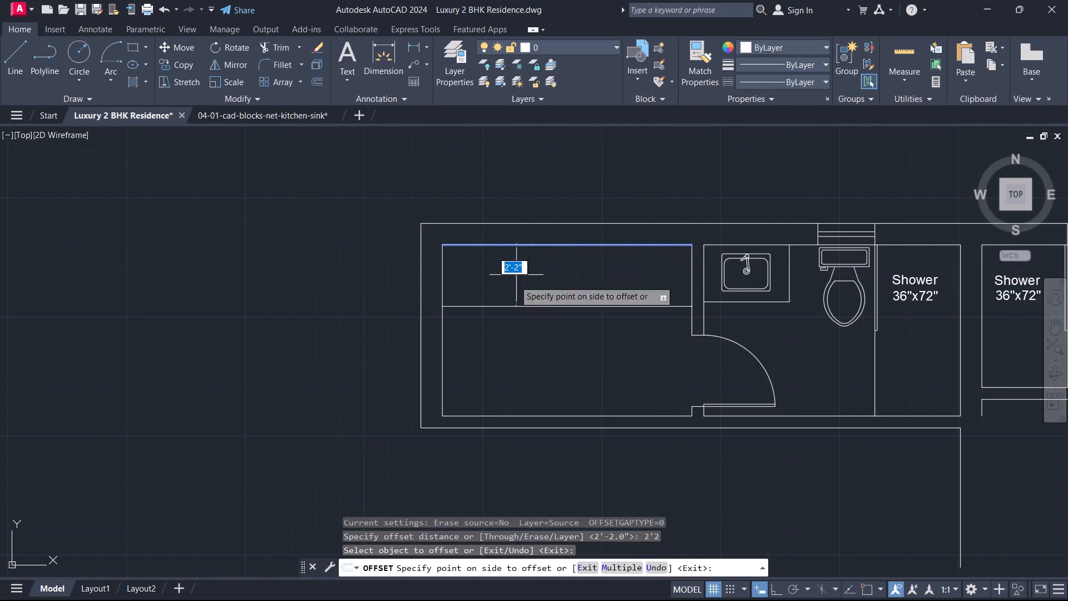
left_click(505, 309)
left_click(442, 344)
left_click(481, 355)
key("Escape")
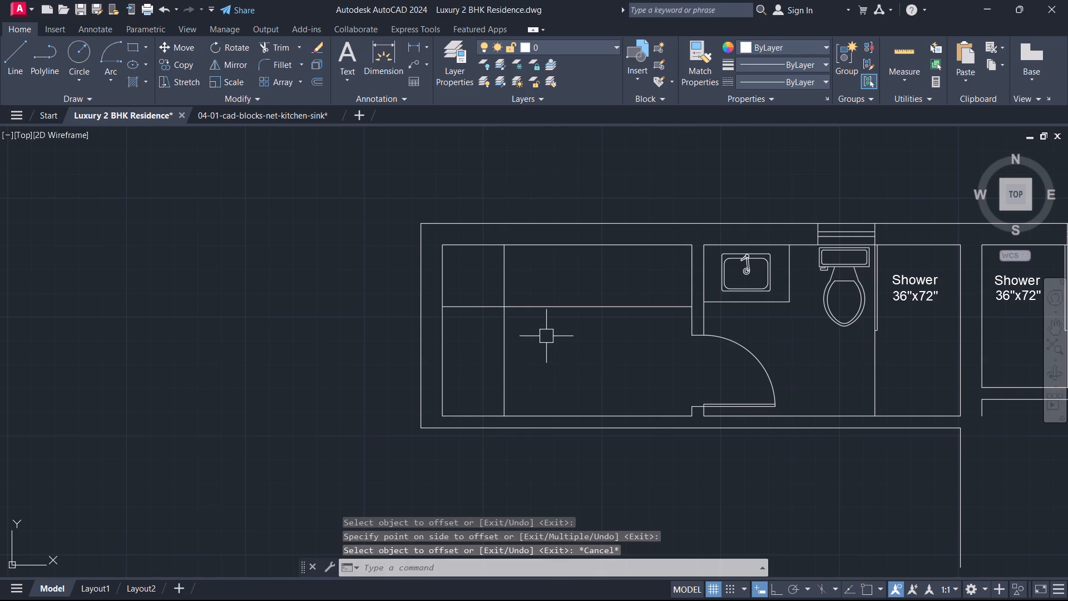
Fillet the two offset lines into a sharp corner, forming the L-shaped wardrobe outline.
key("f")
key("space")
left_click(507, 337)
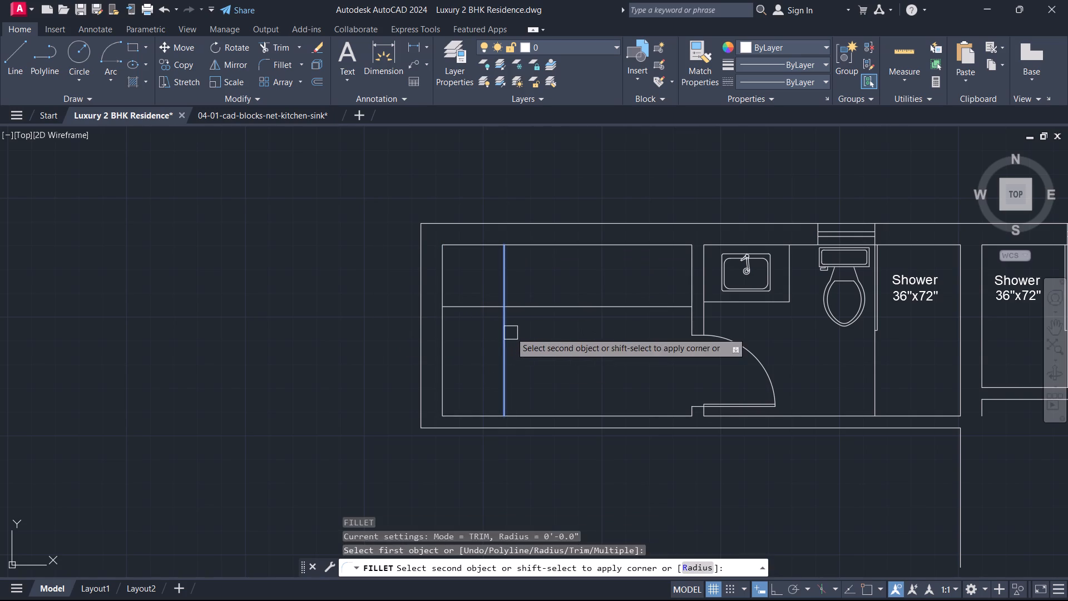
left_click(543, 304)
key("Escape")
Draw a diagonal line from the wardrobe outline's inner corner to the room's upper-left corner, with object snap on.
key("l")
key("space")
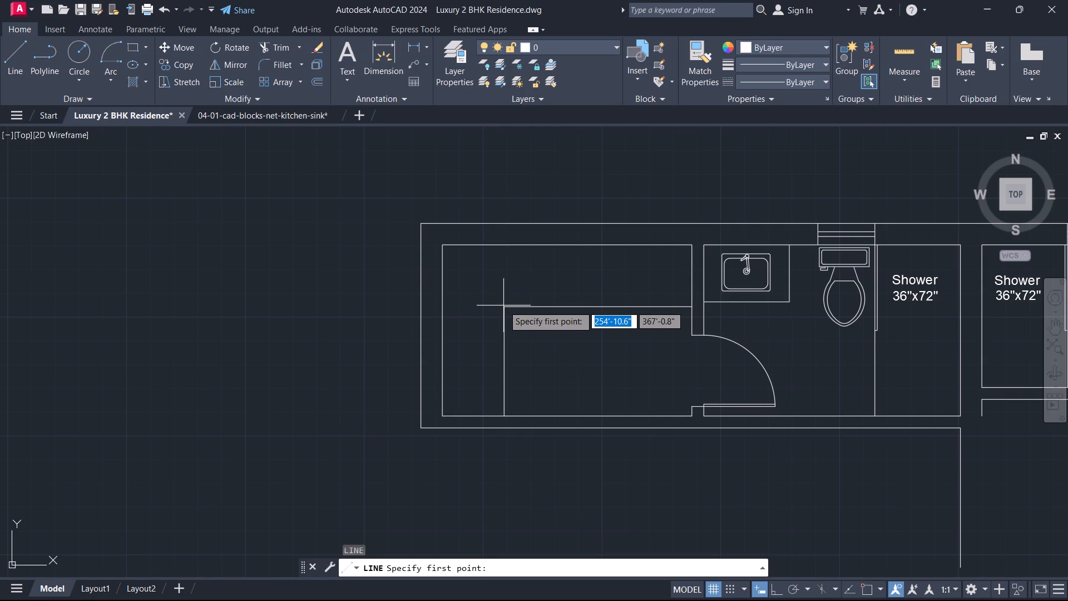
key("F3")
left_click(507, 307)
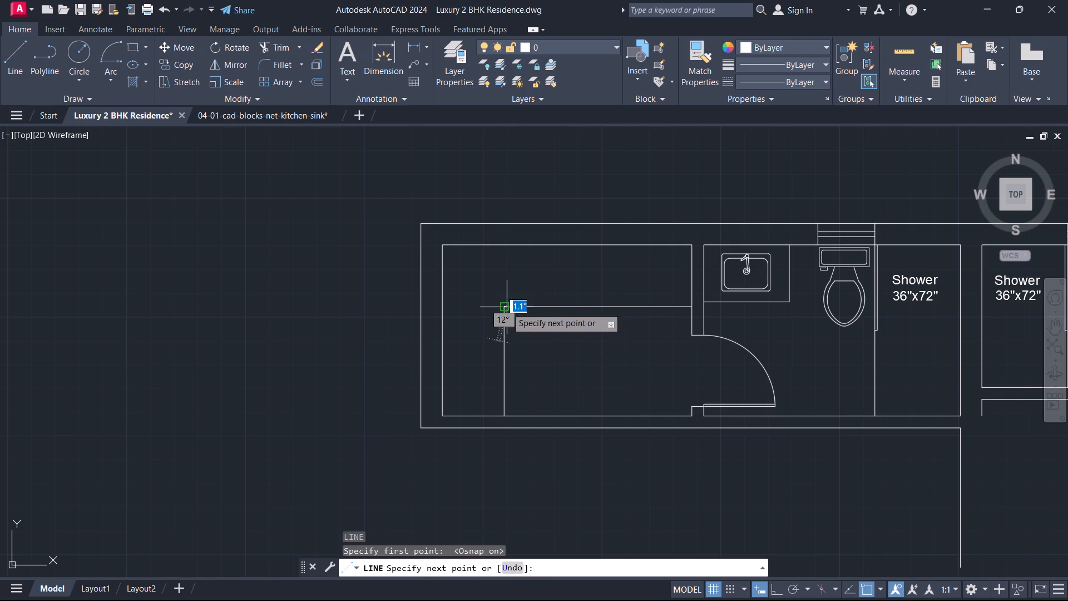
left_click(444, 248)
key("Escape")
Draw a 2'-2" horizontal line across the bottom end of the left wardrobe strip, over the wall line.
scroll(507, 423, "up", 1)
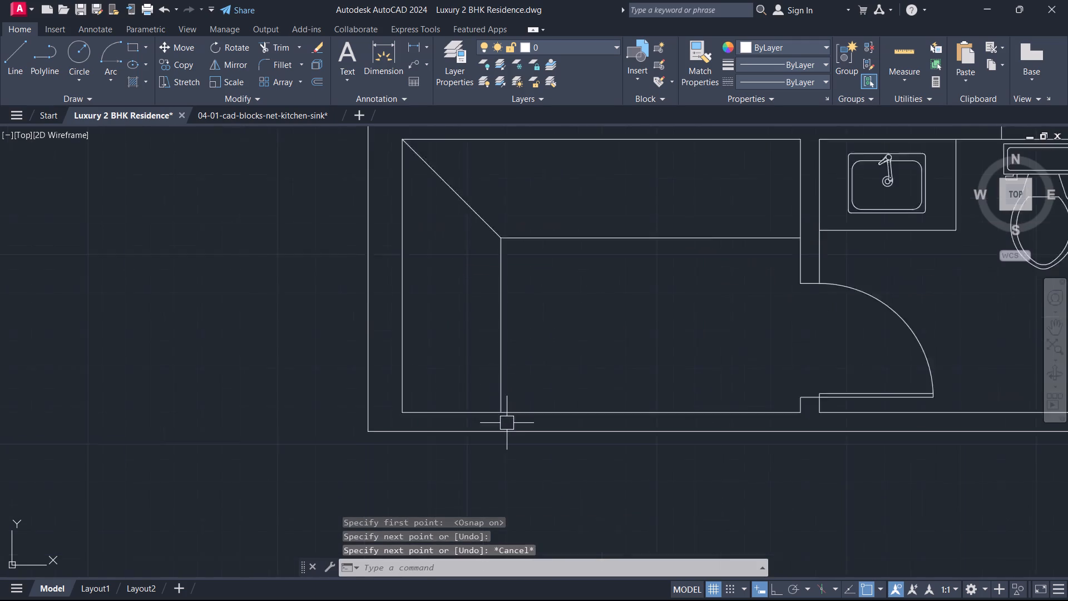
scroll(507, 423, "up", 1)
key("l")
key("space")
left_click(496, 408)
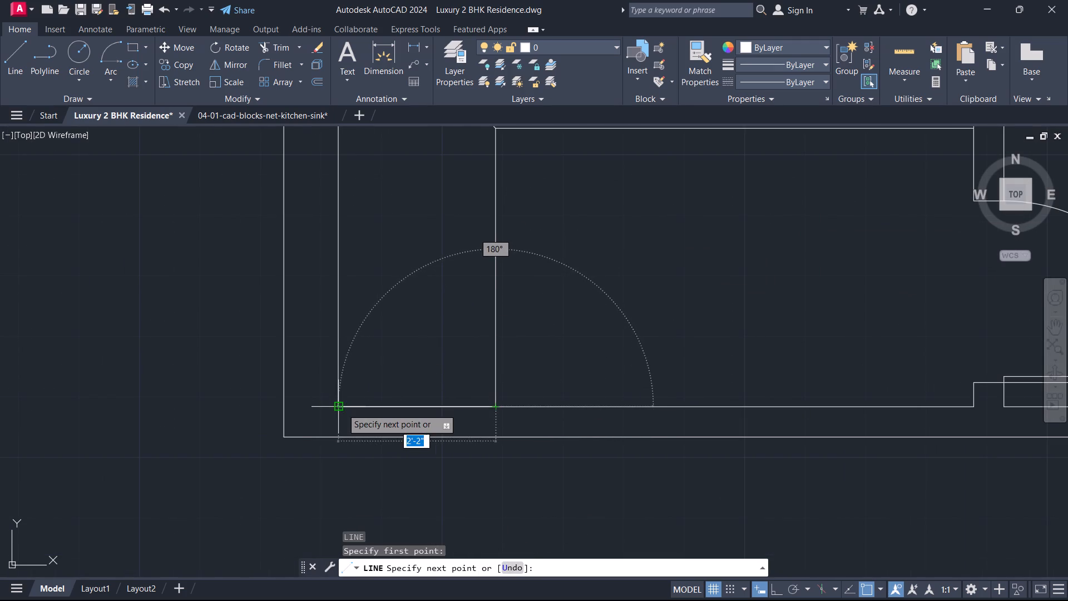
left_click(342, 408)
key("Escape")
Array the short bottom line along the room's left inner wall as a path array with 2" spacing.
left_click(362, 405)
left_click(404, 460)
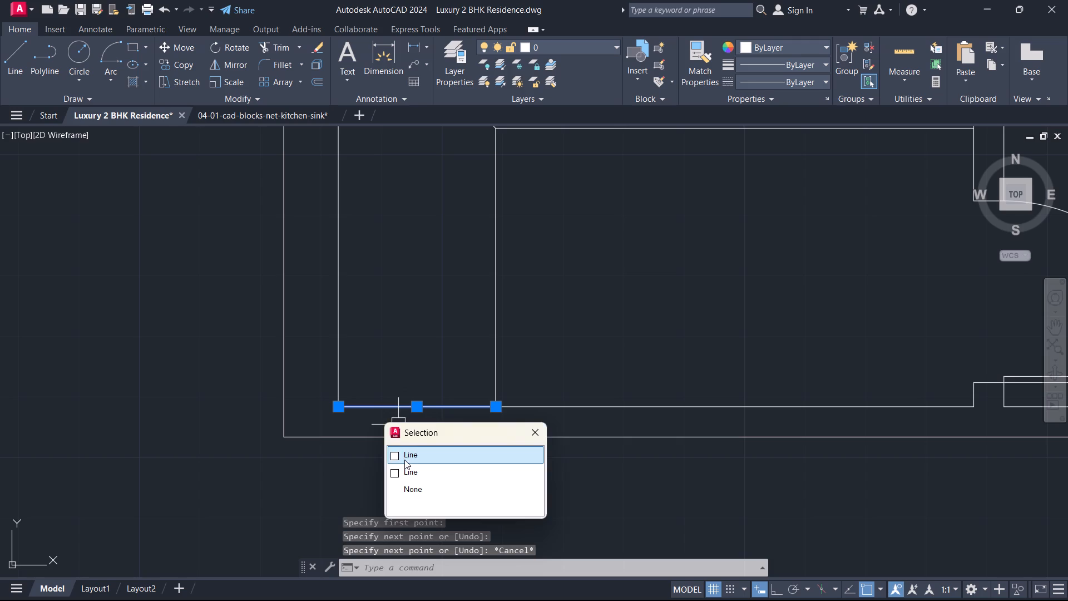
type("ar")
key("space")
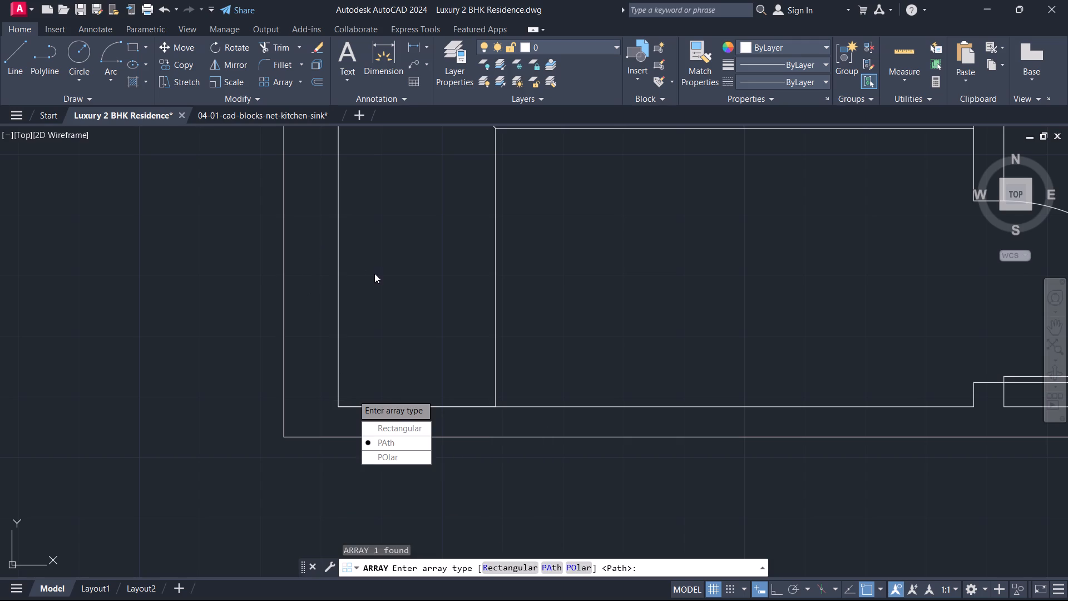
left_click_drag(394, 439, 342, 374)
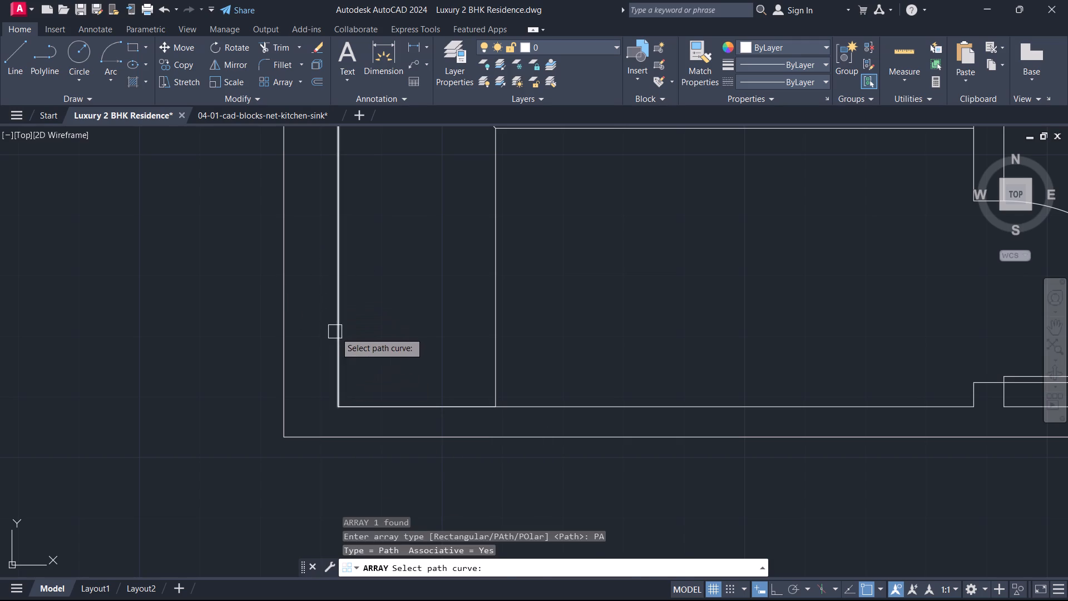
left_click(338, 332)
left_click(161, 72)
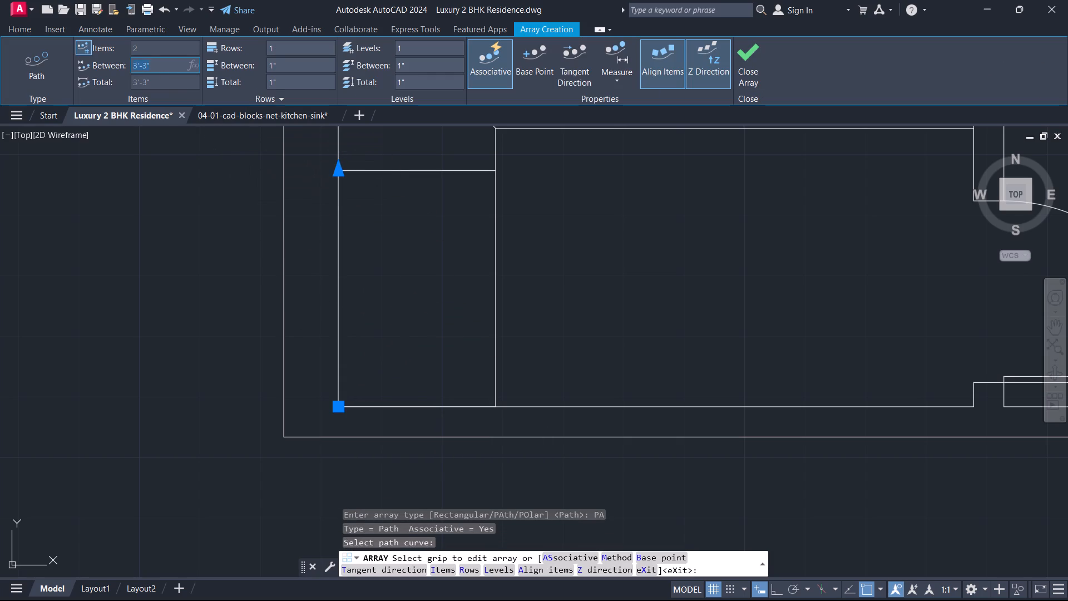
key("2")
key("Return")
scroll(164, 68, "down", 2)
scroll(382, 157, "down", 2)
middle_click_drag(384, 157, 395, 236)
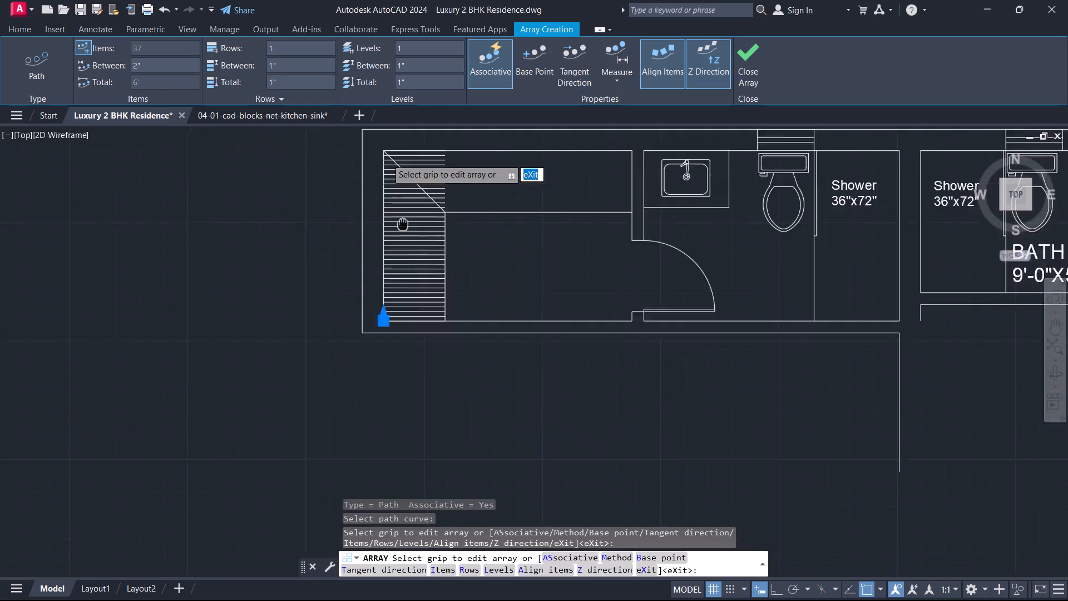
middle_click_drag(395, 236, 354, 344)
key("Escape")
Explode the path array of horizontal wardrobe lines.
scroll(393, 336, "up", 4)
left_click(353, 333)
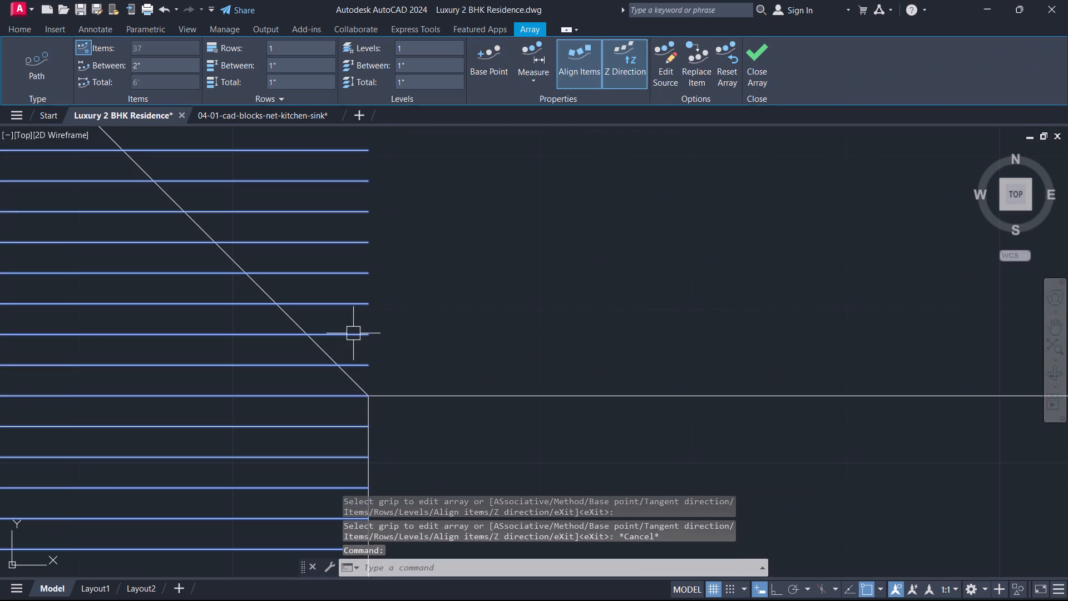
type("x")
key("space")
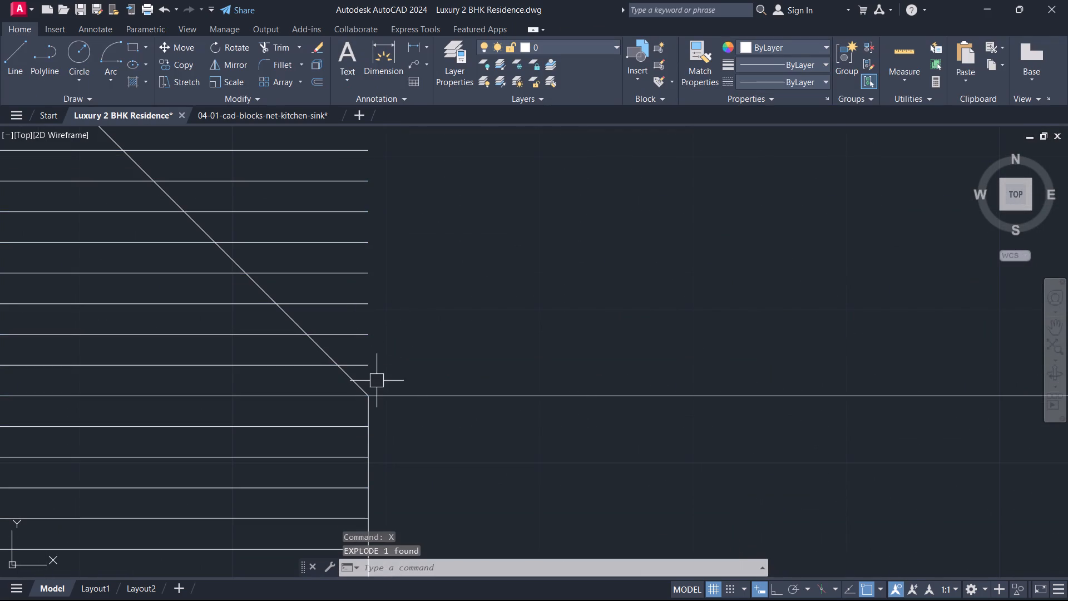
Trim the parts of the horizontal wardrobe lines that extend past the diagonal corner line.
type("tr")
key("space")
left_click(370, 376)
scroll(340, 255, "down", 2)
middle_click_drag(340, 255, 380, 333)
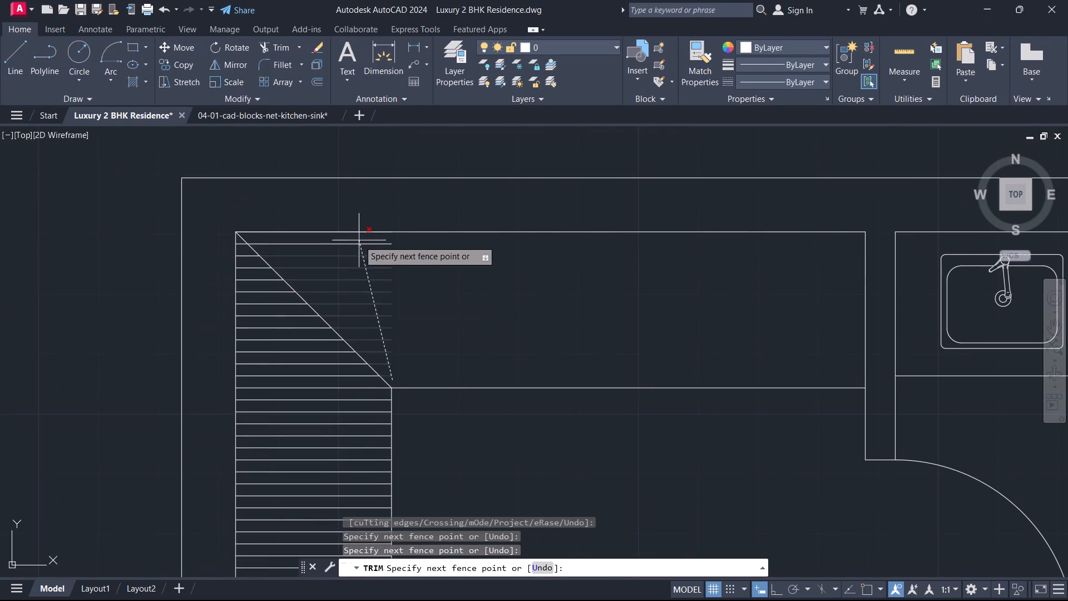
left_click(363, 237)
key("Escape")
scroll(418, 275, "down", 1)
middle_click_drag(416, 274, 361, 259)
scroll(330, 320, "up", 1)
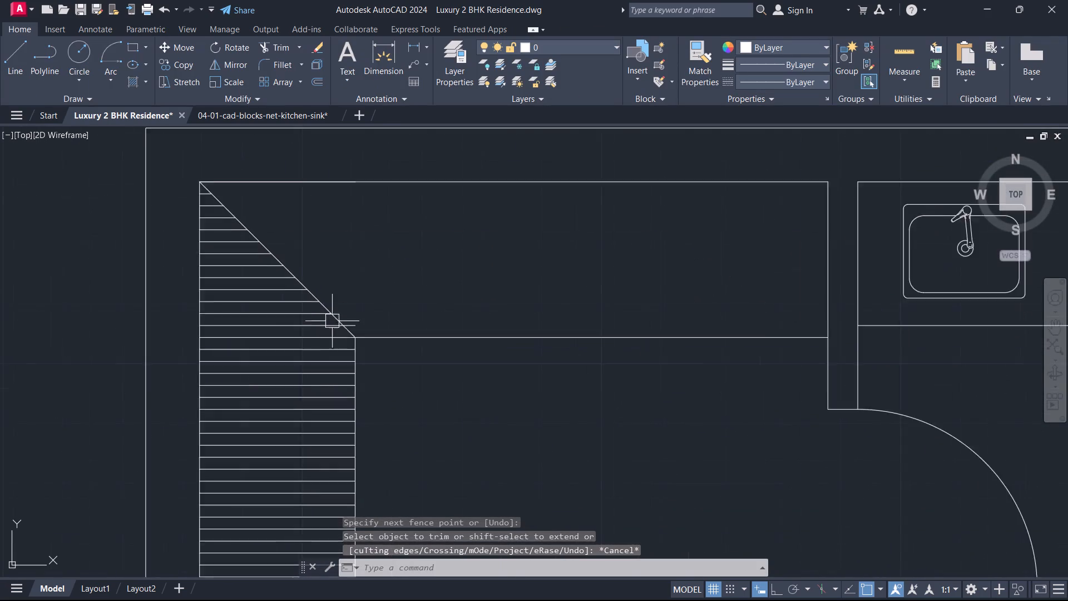
scroll(332, 321, "up", 2)
key("space")
left_click(383, 329)
key("space")
scroll(383, 328, "down", 4)
middle_click_drag(377, 324, 365, 400)
key("Escape")
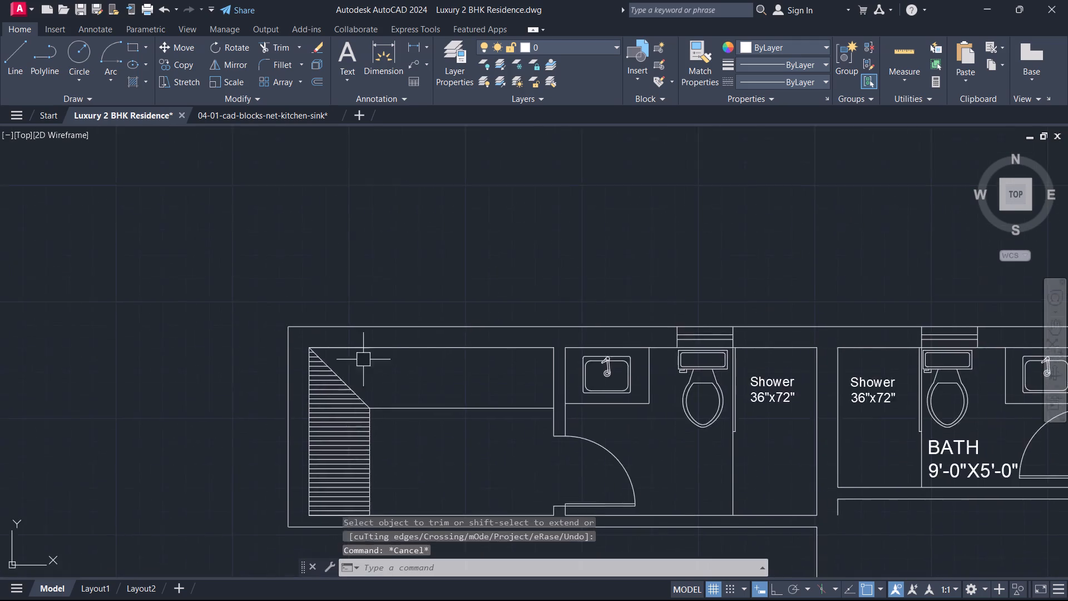
Delete the short duplicate wardrobe line lying over the top inner wall line at the left wardrobe's corner.
scroll(363, 324, "up", 3)
left_click(306, 408)
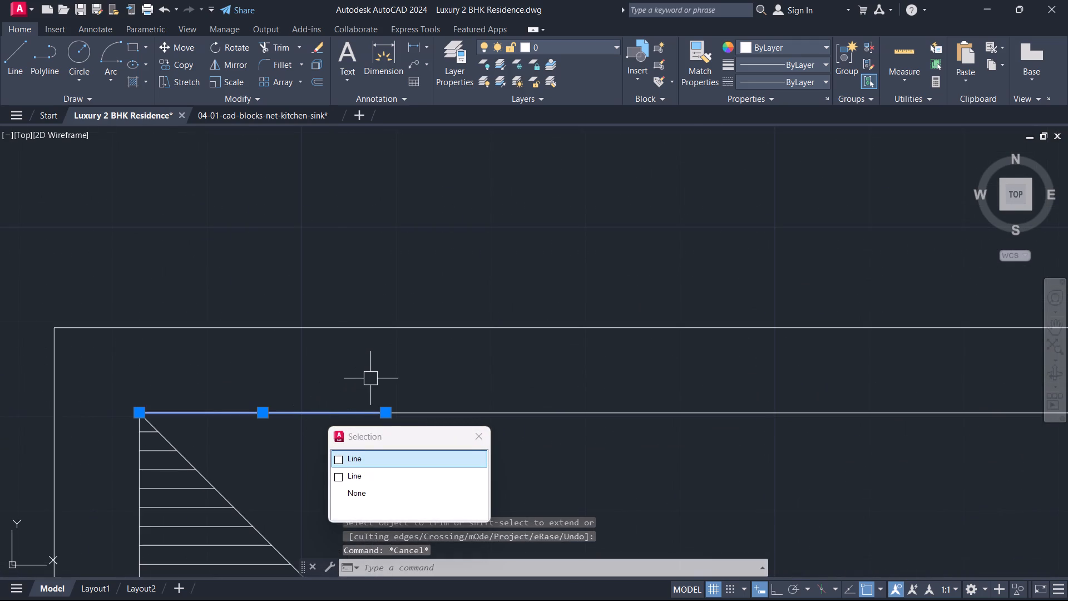
key("Delete")
scroll(378, 365, "down", 4)
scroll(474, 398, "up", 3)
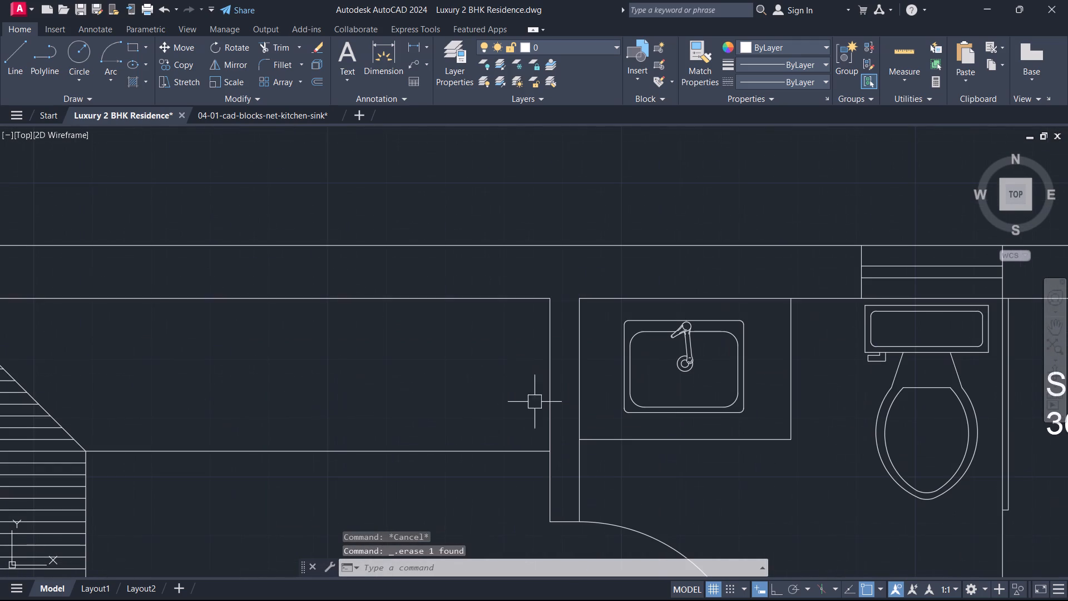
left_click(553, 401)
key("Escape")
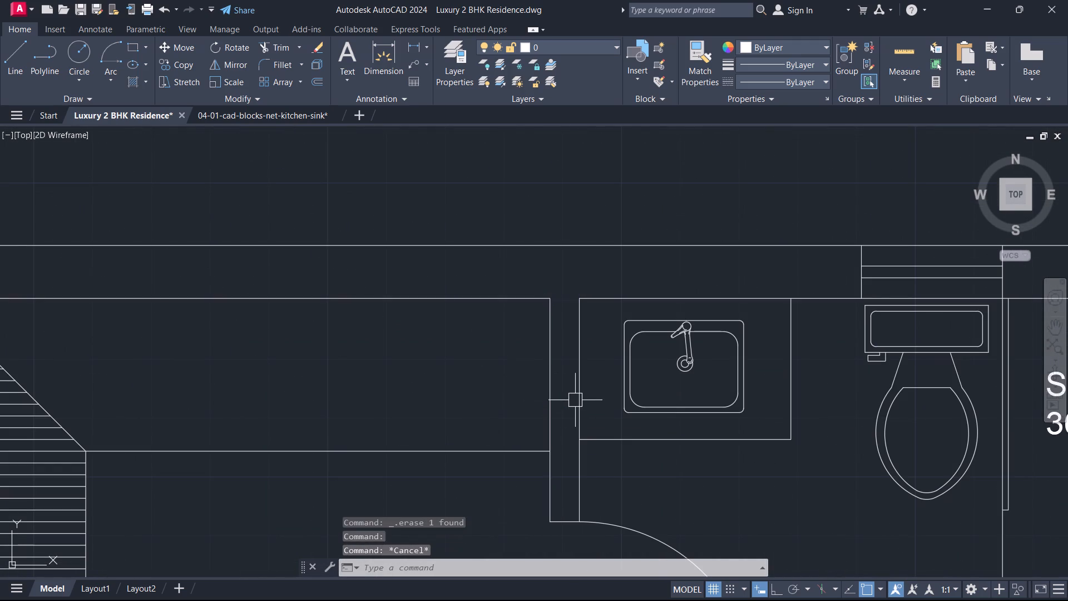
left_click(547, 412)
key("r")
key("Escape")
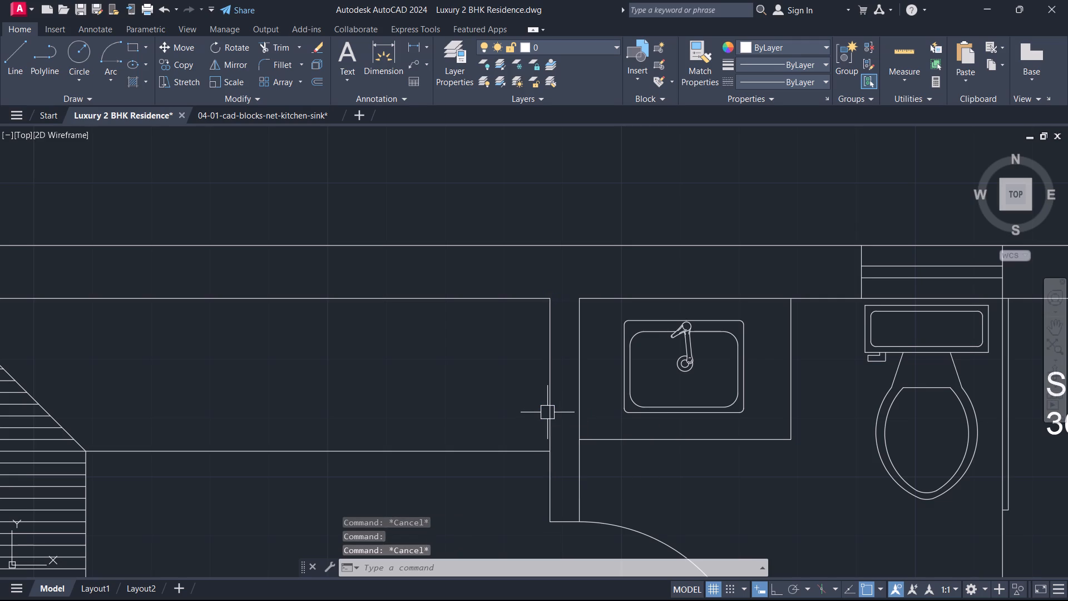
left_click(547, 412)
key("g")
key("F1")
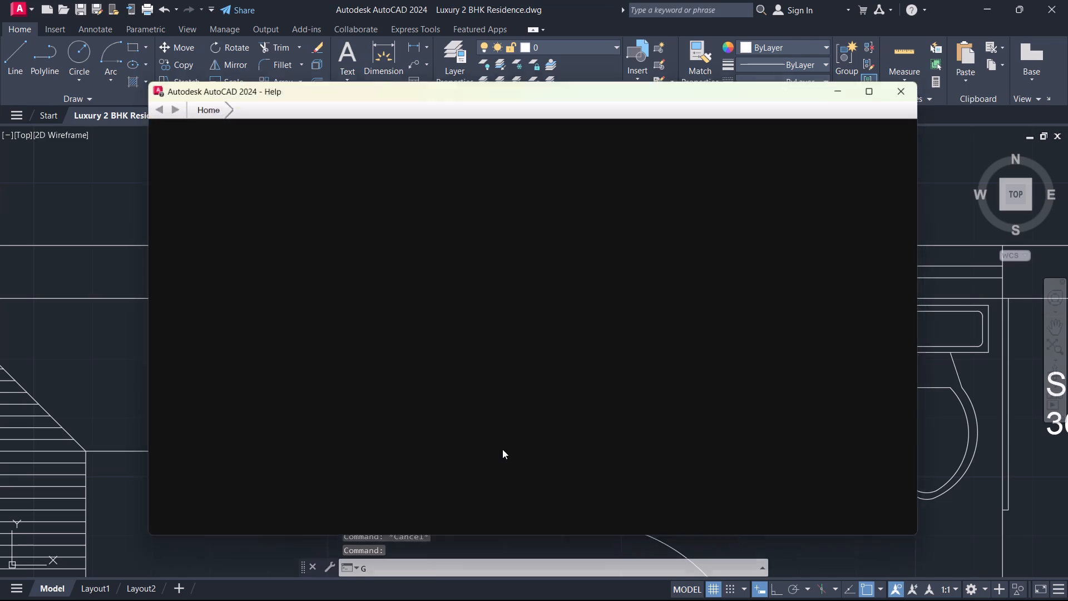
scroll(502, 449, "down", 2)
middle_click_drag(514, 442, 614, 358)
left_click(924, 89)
Delete the short duplicate line overlapping the wall line at the bottom end of the left wardrobe strip.
scroll(532, 388, "down", 3)
middle_click_drag(410, 451, 426, 430)
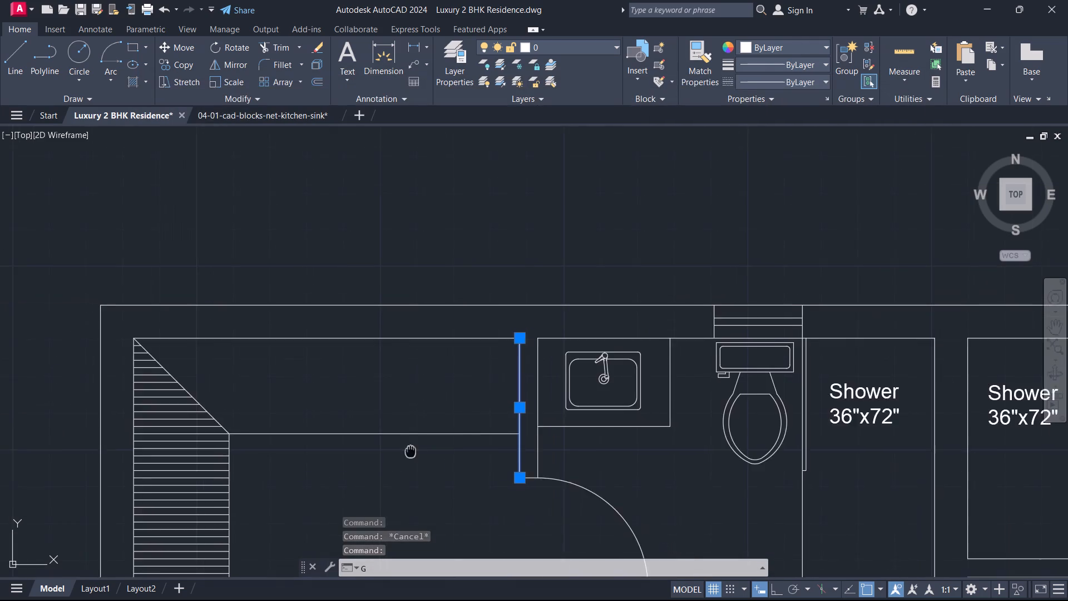
middle_click_drag(426, 430, 756, 203)
scroll(756, 208, "down", 1)
scroll(543, 357, "up", 5)
middle_click_drag(672, 248, 558, 352)
left_click(567, 324)
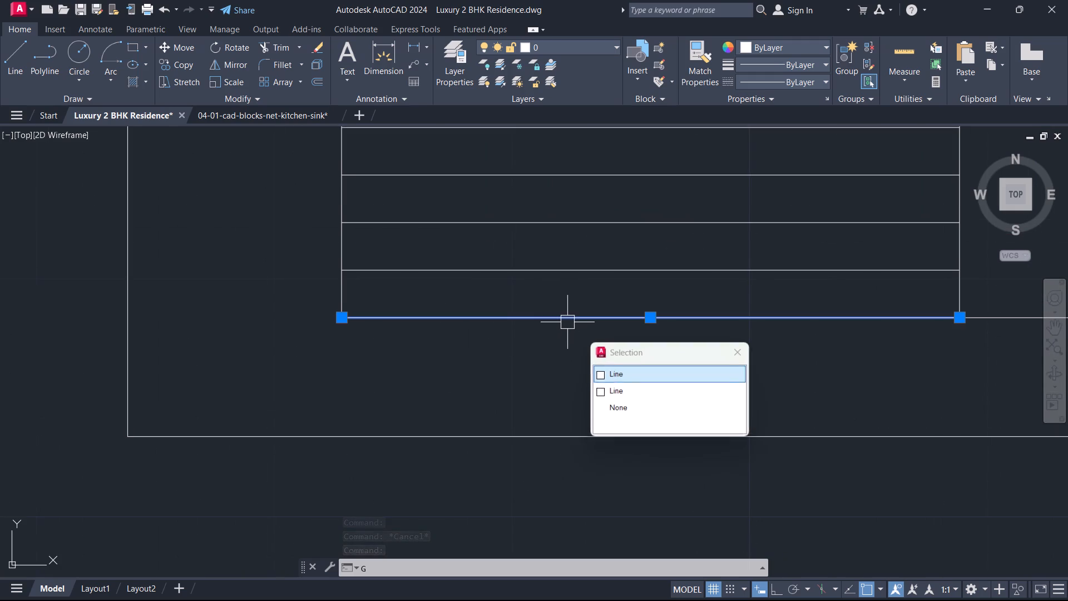
left_click(615, 372)
key("Delete")
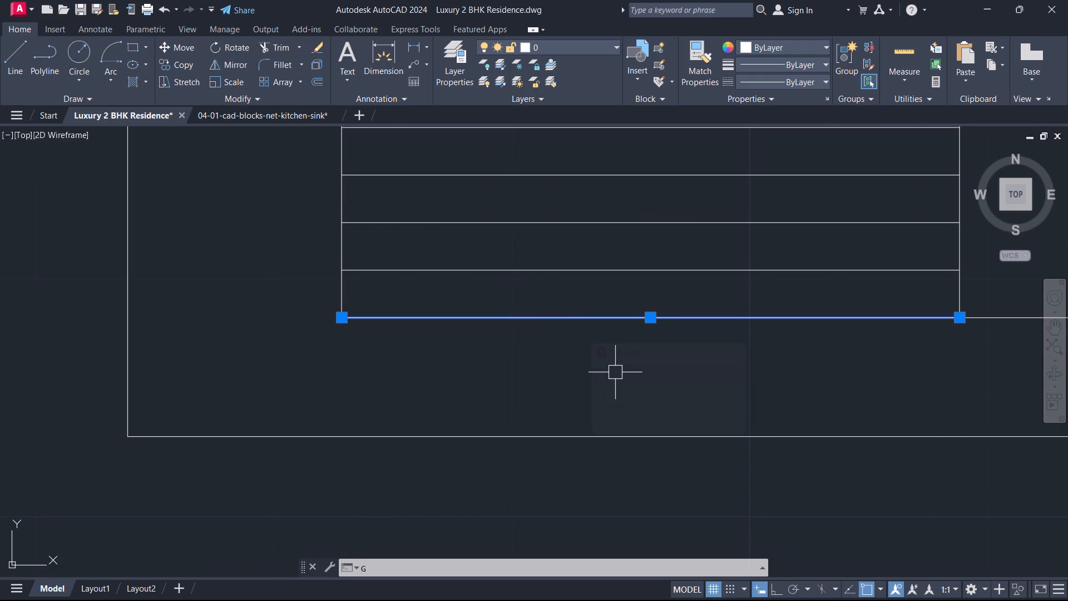
key("Delete")
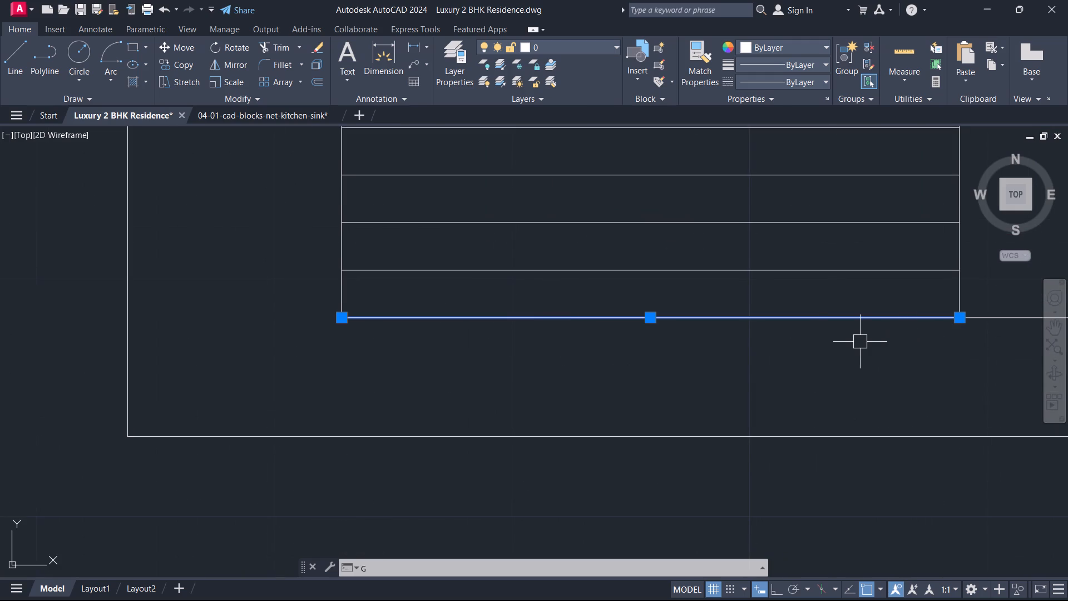
left_click(856, 343)
left_click(741, 349)
key("Escape")
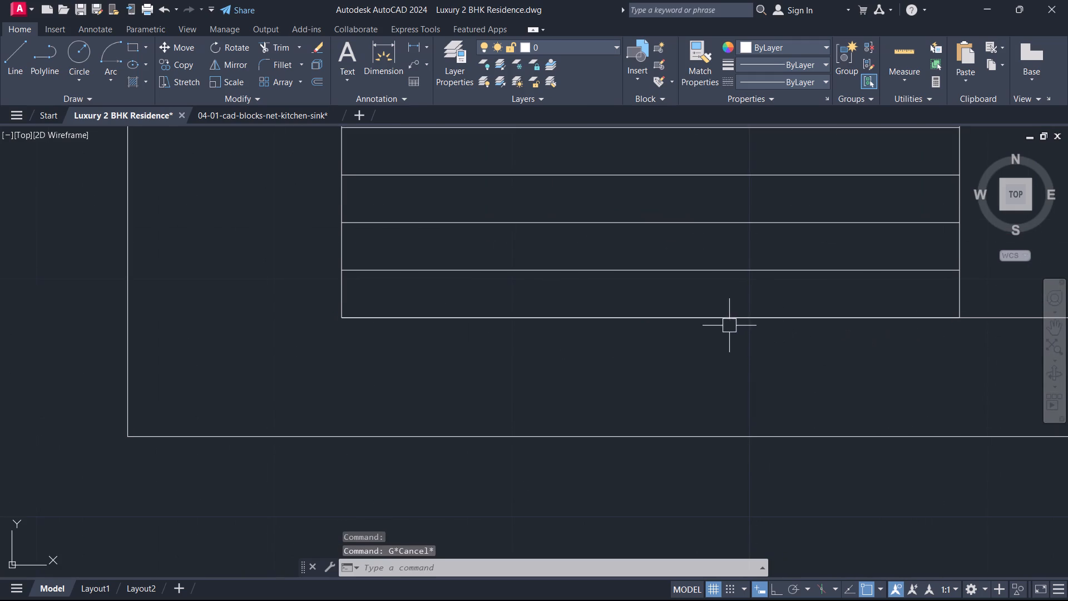
left_click(732, 316)
left_click(802, 367)
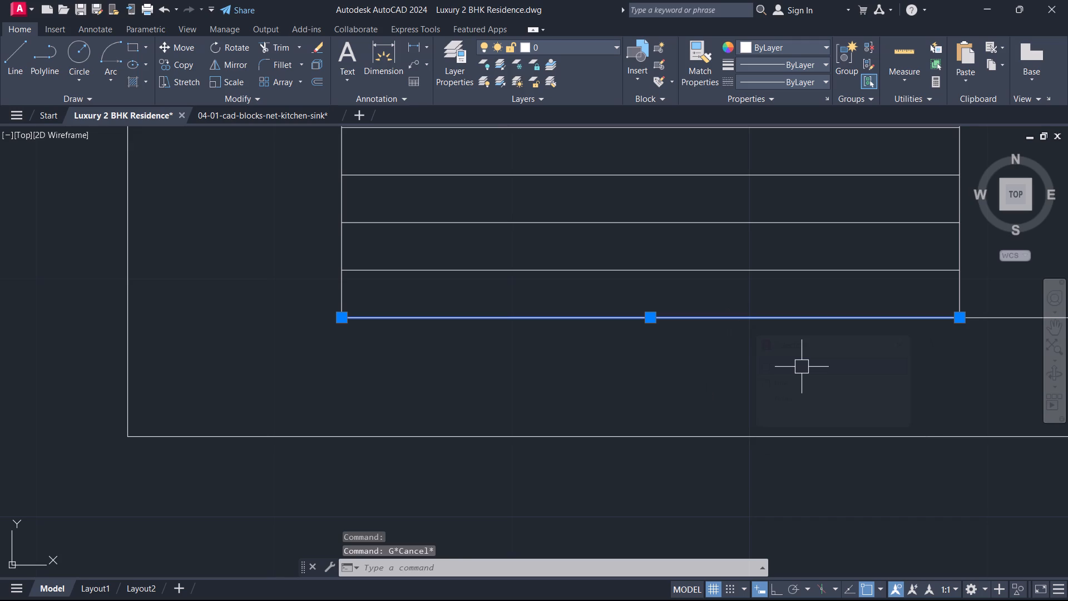
key("Delete")
Break the wardrobe room's right inner wall line at the point where the top wardrobe strip's front line meets it.
scroll(802, 367, "down", 3)
scroll(802, 367, "up", 3)
scroll(813, 318, "down", 4)
middle_click_drag(813, 318, 639, 431)
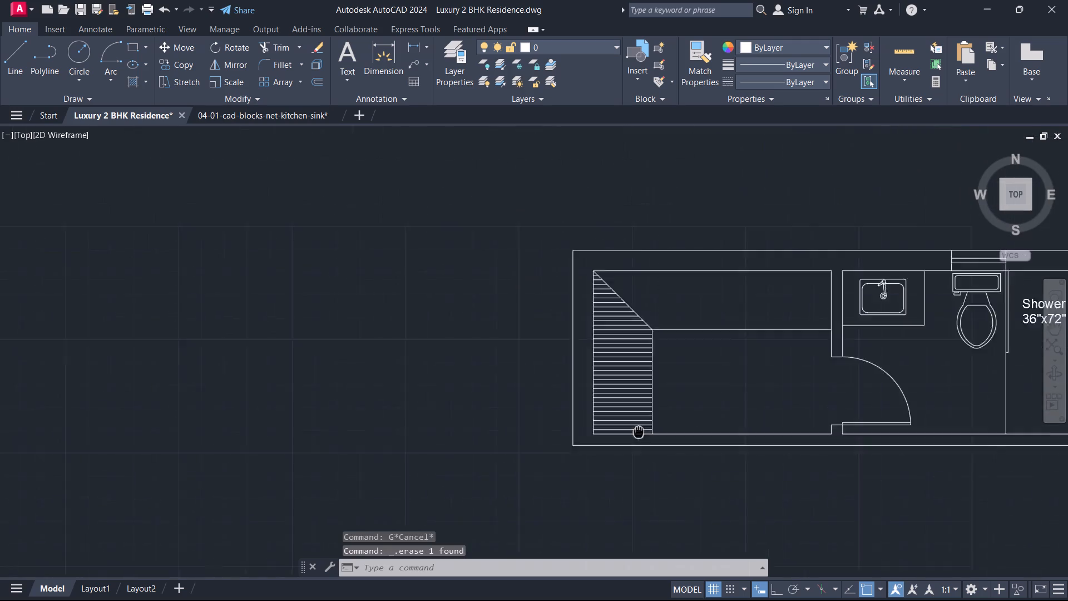
middle_click_drag(639, 431, 437, 578)
scroll(570, 466, "up", 3)
left_click(657, 448)
left_click(680, 466)
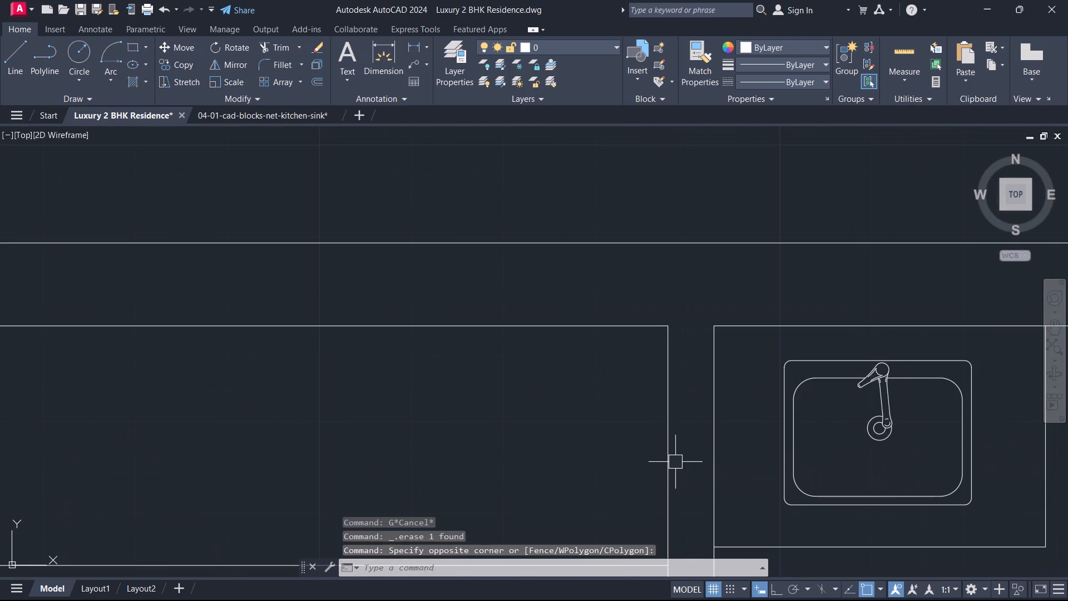
left_click_drag(675, 462, 666, 457)
left_click(633, 431)
scroll(610, 481, "up", 1)
scroll(598, 490, "down", 2)
scroll(584, 499, "up", 1)
scroll(577, 501, "down", 1)
middle_click_drag(572, 499, 622, 348)
scroll(622, 348, "down", 3)
type("br")
left_click(665, 403)
scroll(673, 372, "up", 2)
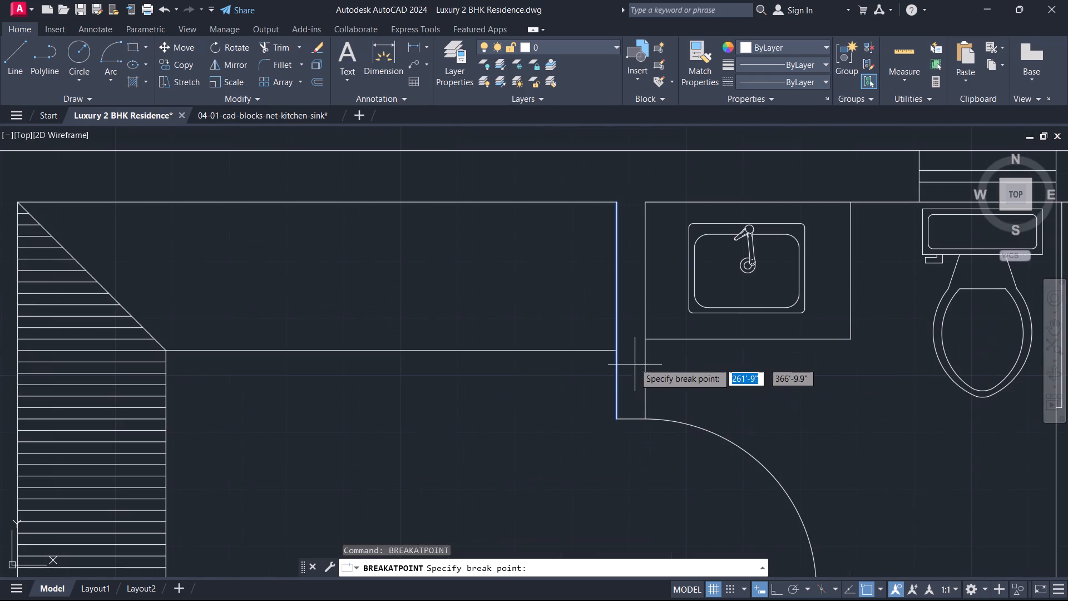
left_click(616, 356)
key("Escape")
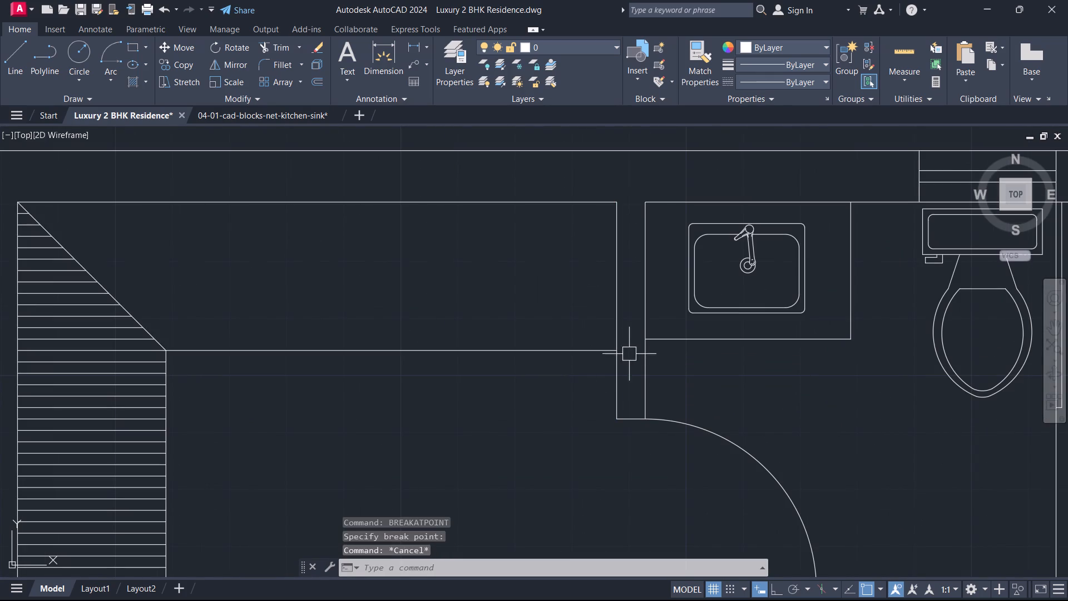
Array the broken-off upper wall segment along the room's top inner wall line as a path array with 2" spacing.
left_click(619, 316)
key("Escape")
left_click_drag(637, 306, 629, 303)
left_click(613, 297)
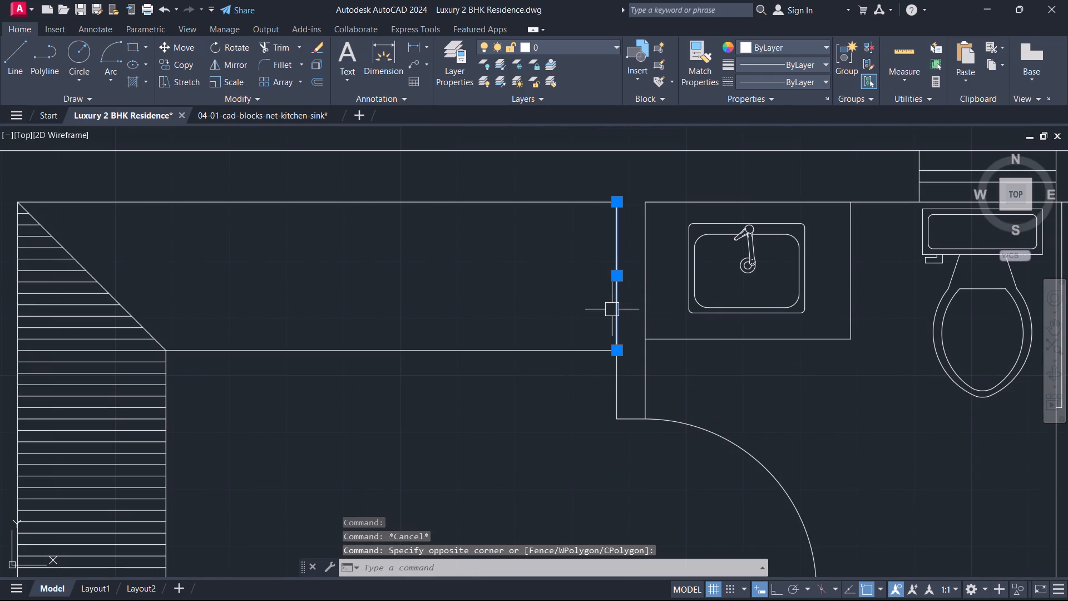
type("ar")
key("space")
left_click_drag(649, 362, 612, 314)
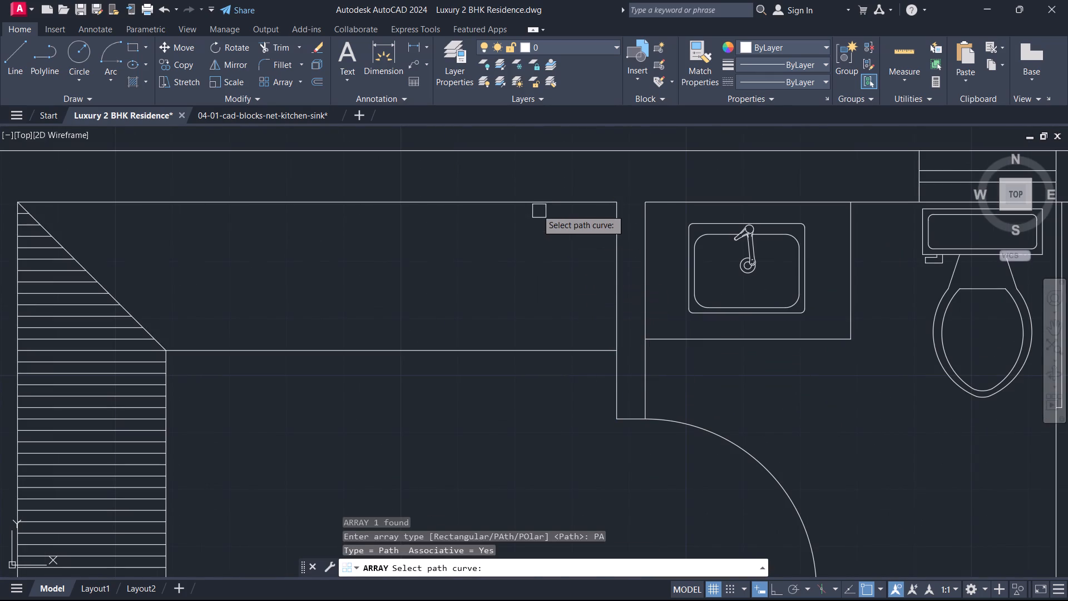
left_click(537, 209)
left_click(532, 198)
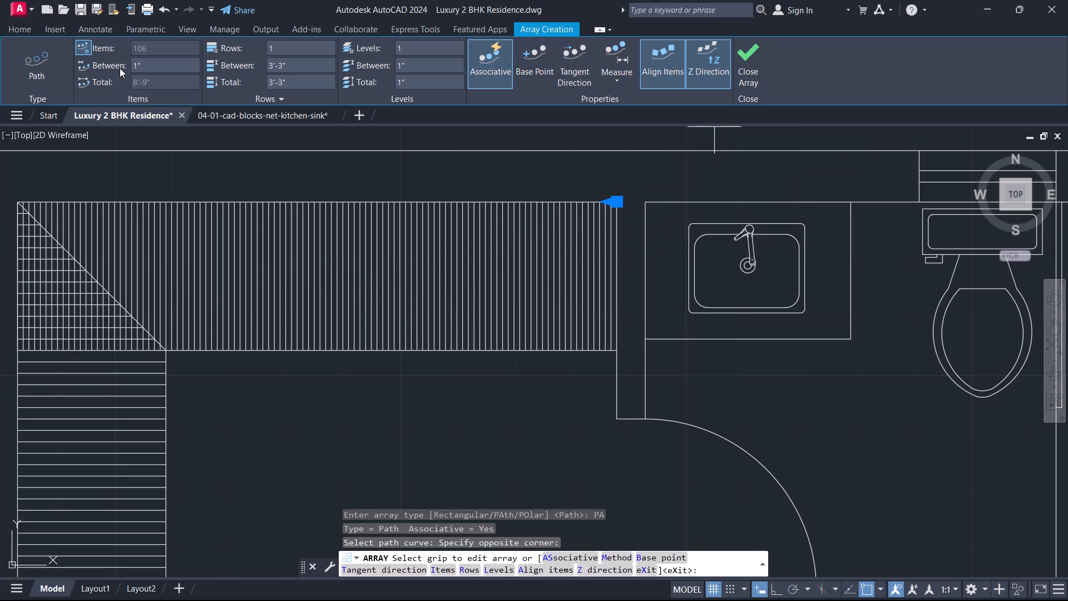
left_click(141, 61)
key("2")
key("Return")
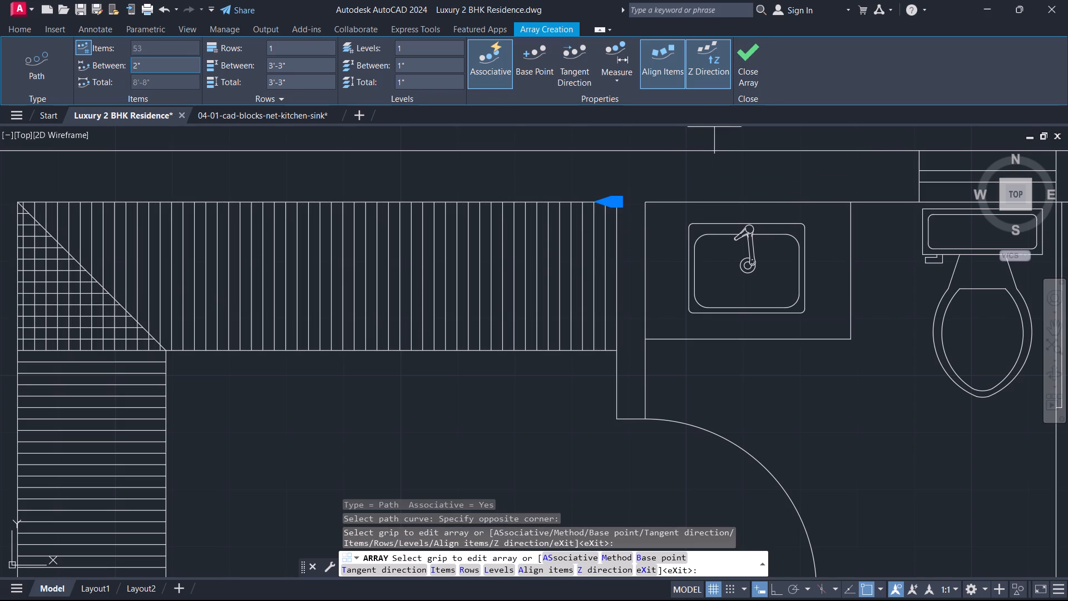
scroll(8, 277, "up", 3)
scroll(217, 298, "down", 2)
middle_click_drag(214, 299, 412, 248)
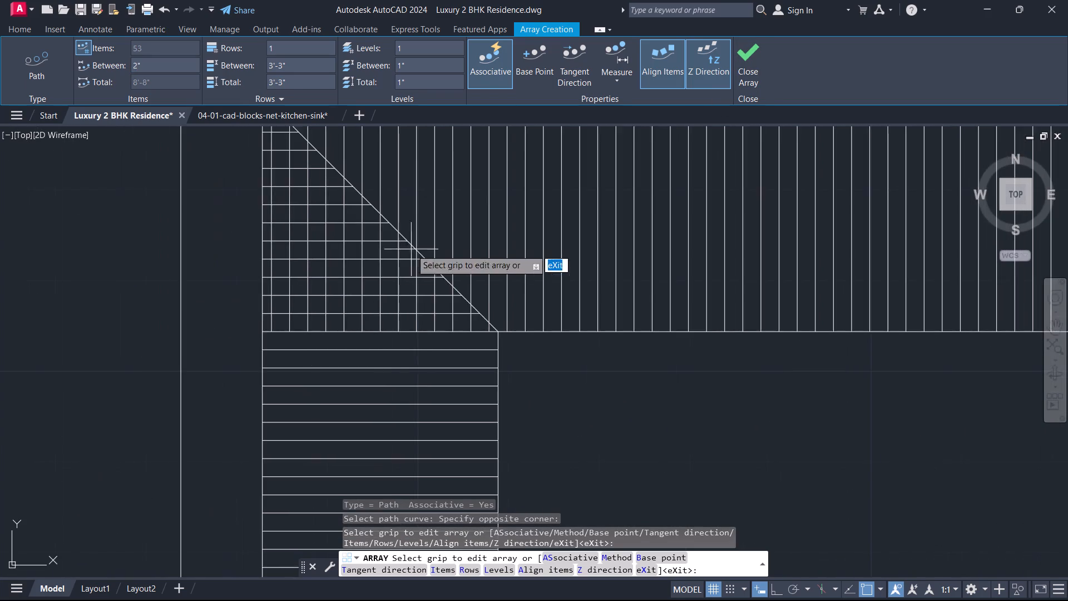
scroll(381, 255, "up", 2)
key("Escape")
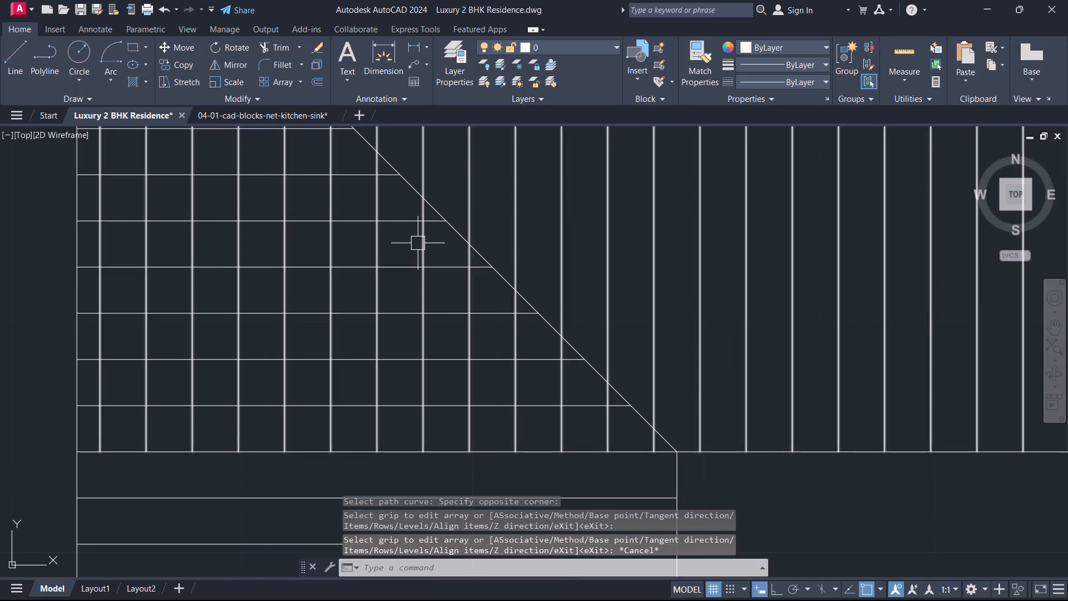
Explode the path array of vertical wardrobe lines.
left_click(418, 243)
type("x")
key("space")
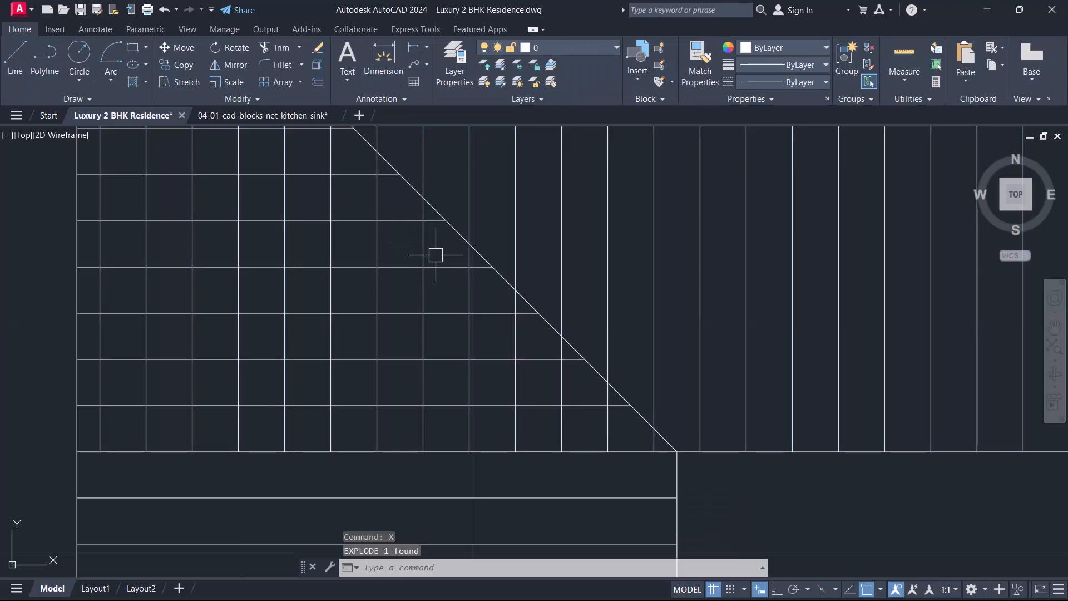
Trim the vertical wardrobe lines just below the lower half of the diagonal corner line.
key("t")
key("r")
key("space")
scroll(408, 200, "up", 2)
left_click(436, 215)
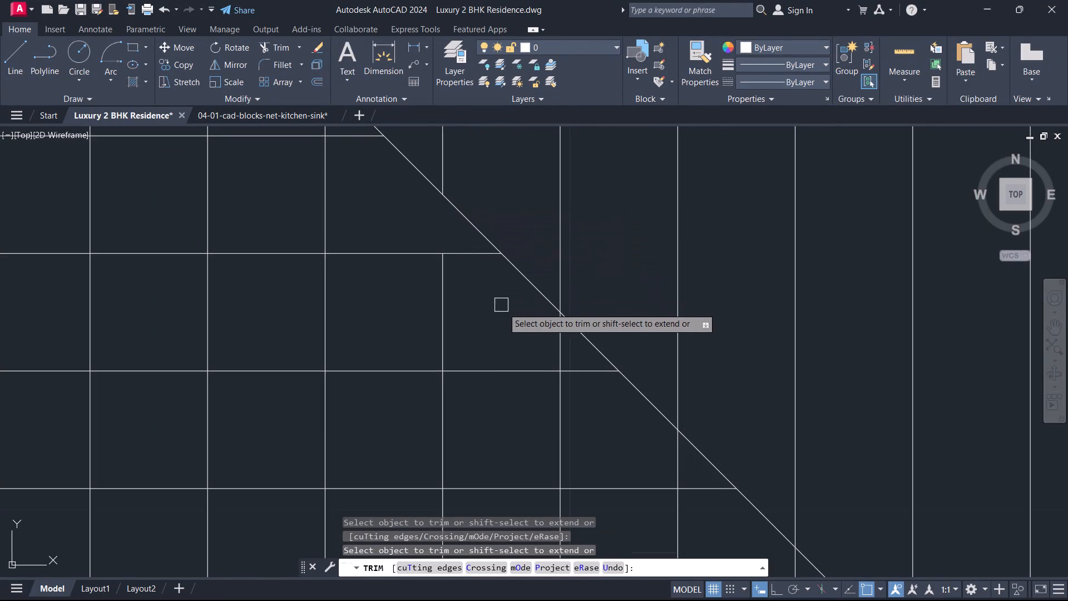
left_click(561, 352)
left_click(677, 451)
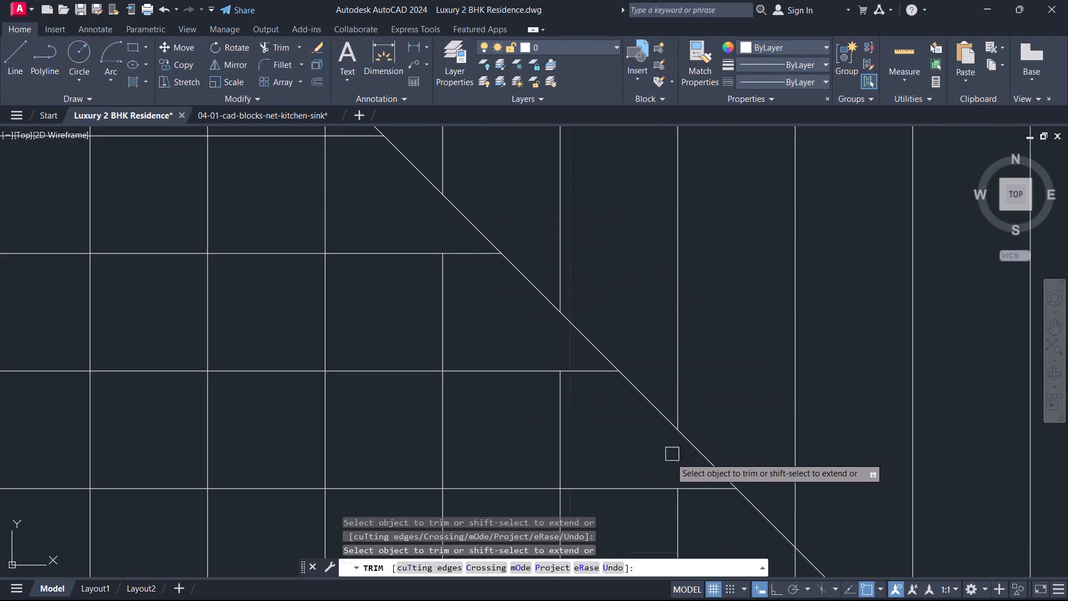
scroll(657, 480, "down", 2)
middle_click_drag(635, 442, 432, 217)
scroll(487, 268, "up", 2)
left_click(527, 313)
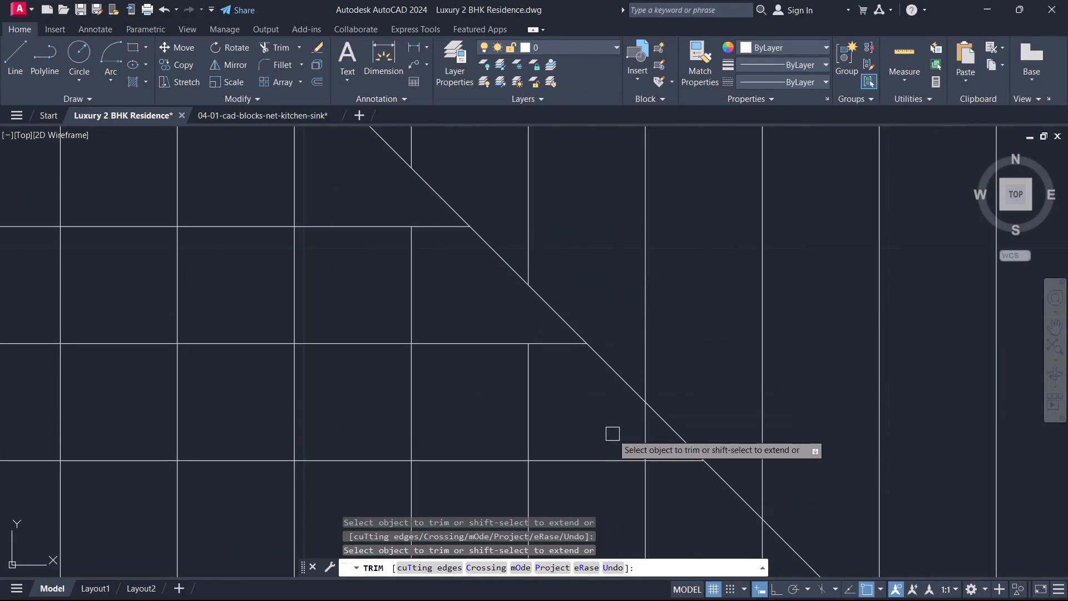
left_click(645, 432)
left_click(760, 545)
scroll(635, 416, "down", 5)
middle_click(625, 406)
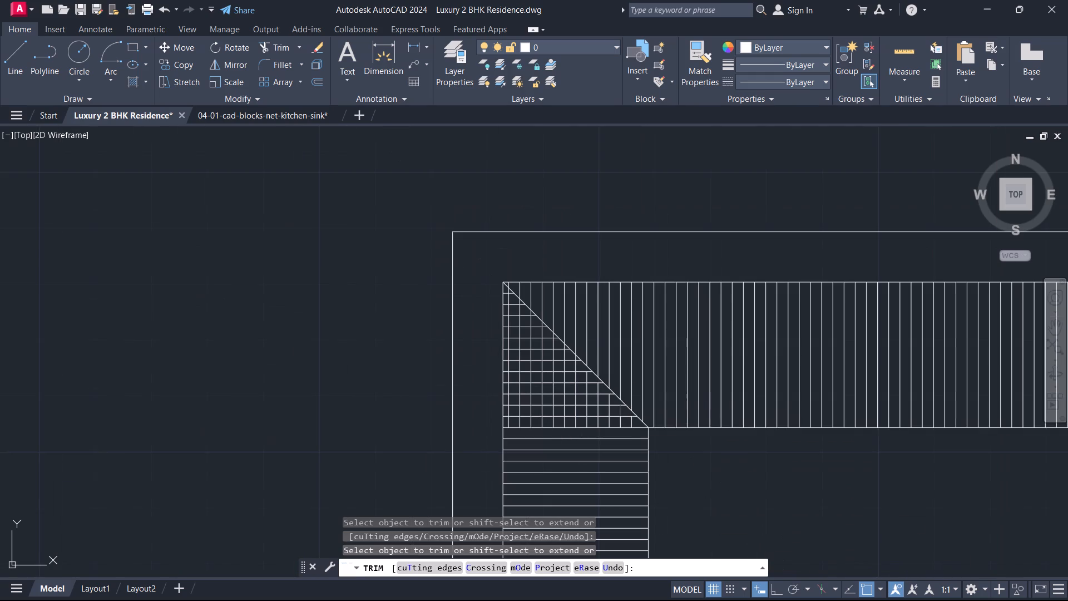
Trim the first three vertical lines just below the diagonal at the wardrobe's outer corner.
scroll(529, 320, "up", 1)
scroll(467, 262, "up", 1)
scroll(511, 292, "up", 1)
scroll(518, 294, "down", 1)
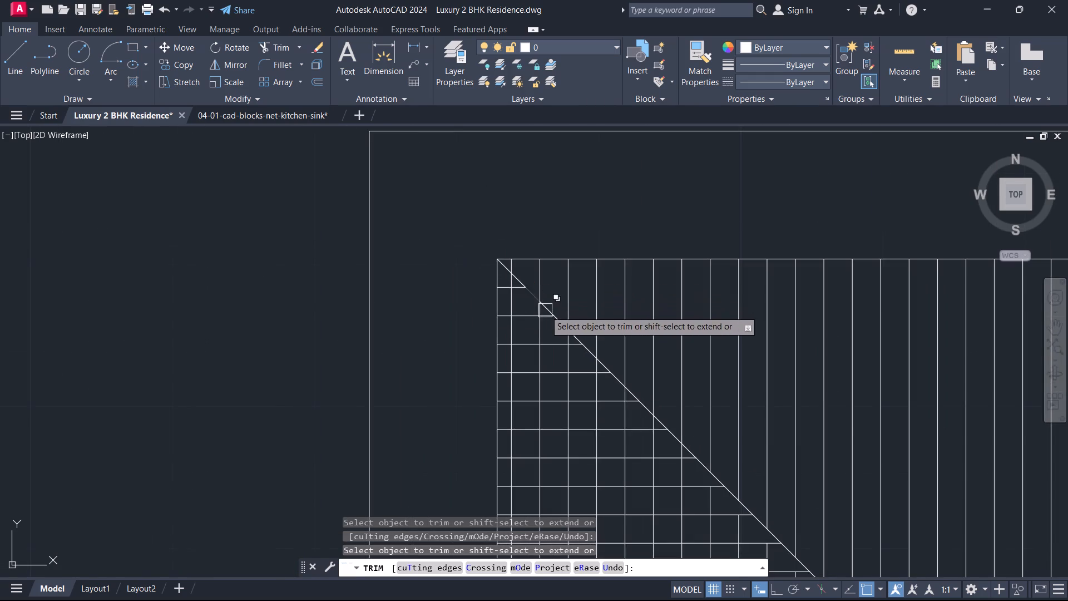
scroll(677, 507, "down", 1)
scroll(610, 436, "down", 1)
scroll(585, 409, "up", 4)
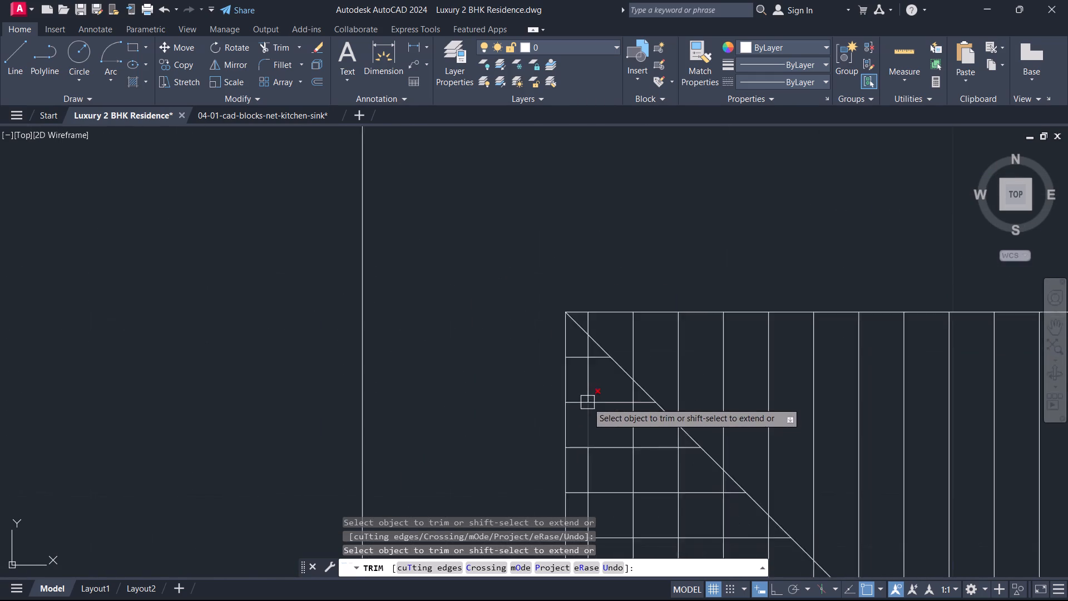
left_click(591, 317)
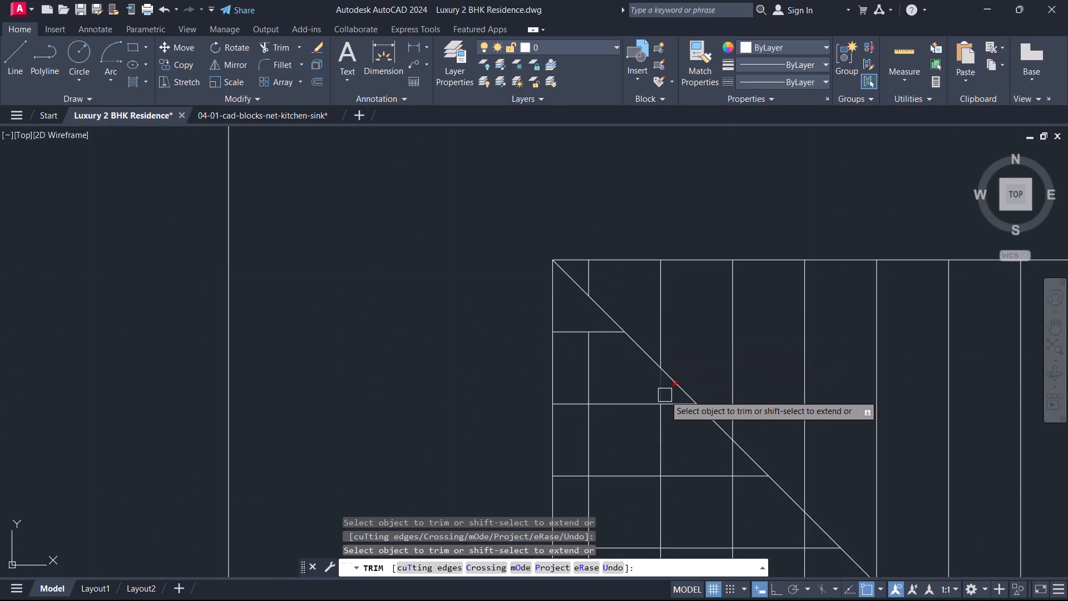
left_click(665, 395)
left_click(724, 462)
left_click(734, 467)
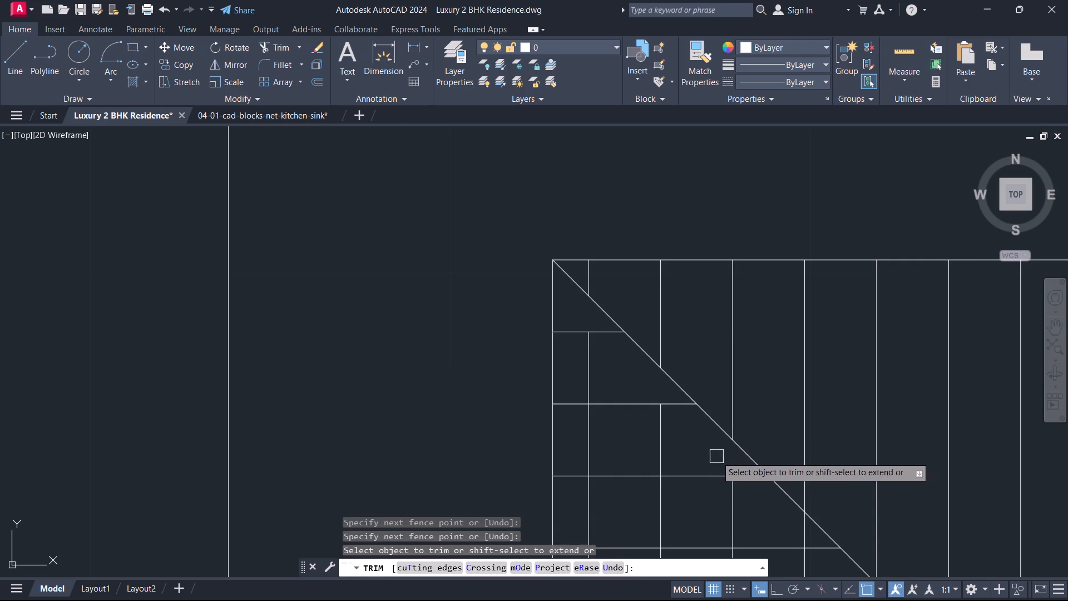
Trim the remaining vertical wardrobe lines just below the middle part of the diagonal corner line.
scroll(703, 449, "down", 1)
middle_click_drag(683, 430, 426, 254)
scroll(473, 283, "up", 2)
scroll(544, 362, "up", 1)
left_click(547, 365)
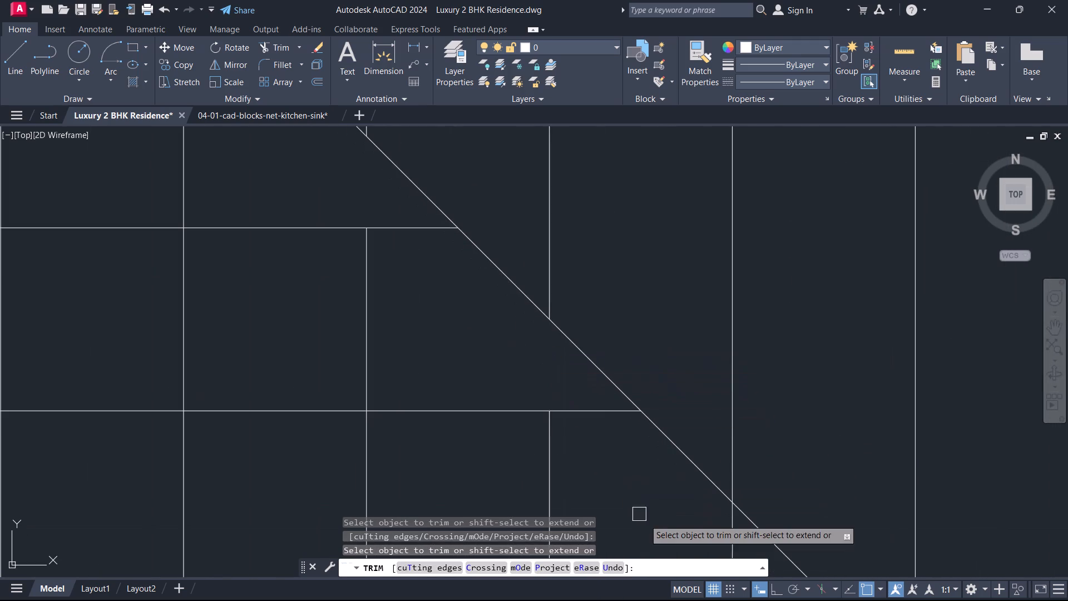
middle_click_drag(659, 513, 460, 260)
scroll(640, 459, "down", 1)
left_click(506, 282)
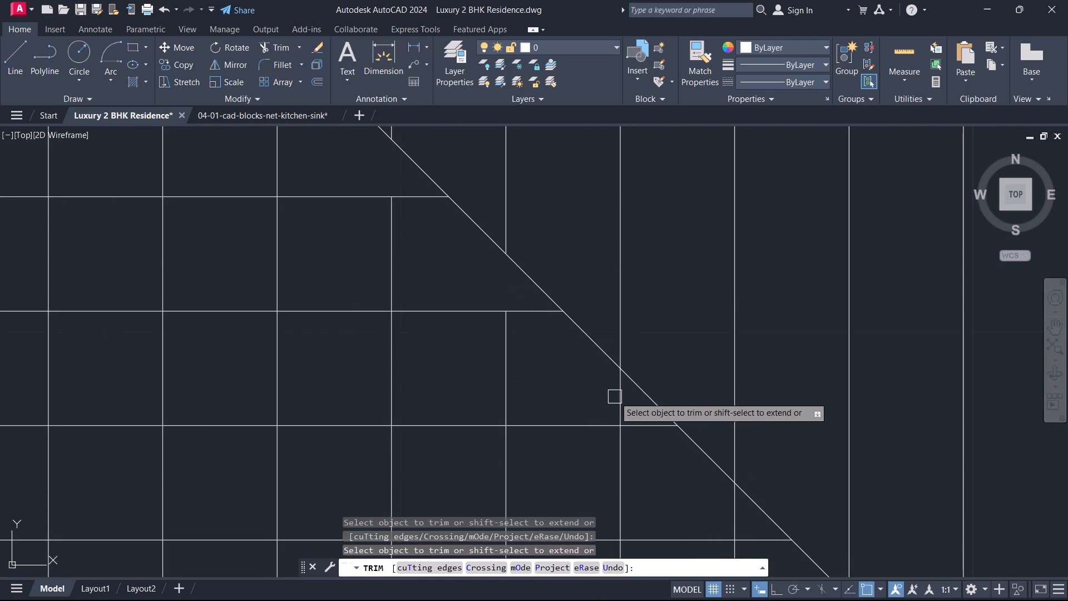
left_click(615, 397)
middle_click_drag(664, 476, 512, 280)
left_click(585, 313)
scroll(567, 352, "down", 2)
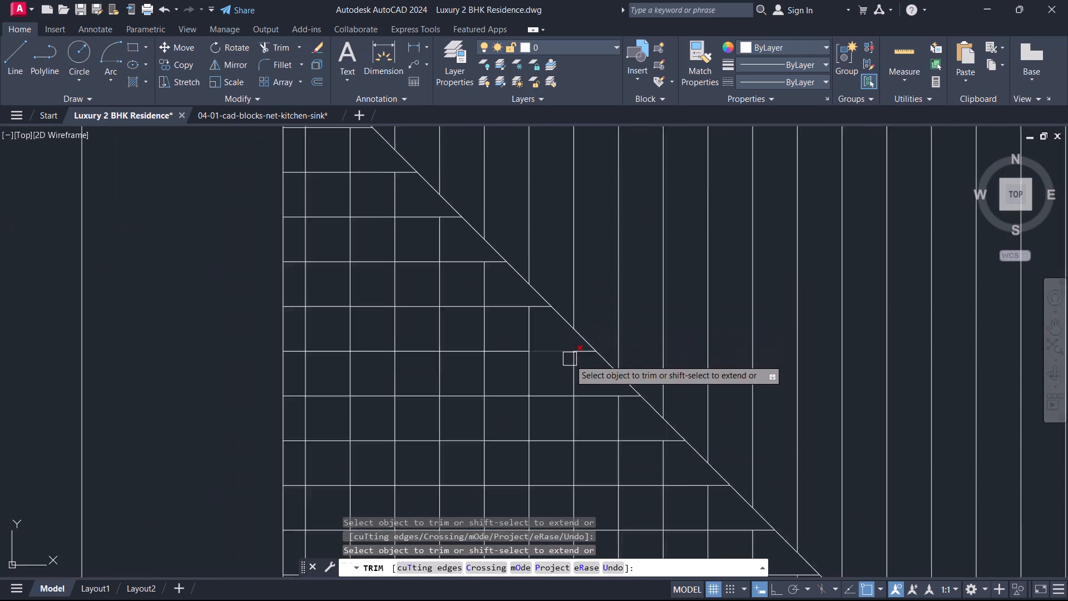
scroll(570, 359, "down", 1)
scroll(629, 448, "up", 1)
key("Escape")
Erase the leftover vertical line segments below the diagonal in the far-west room's L-shaped wardrobe.
left_click(600, 371)
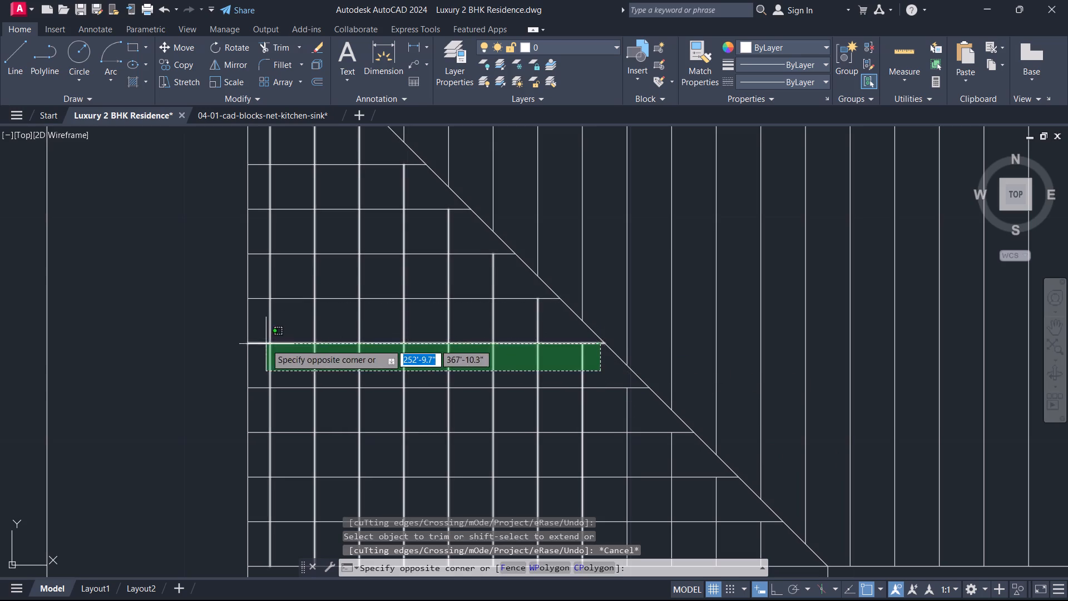
left_click(263, 352)
key("Delete")
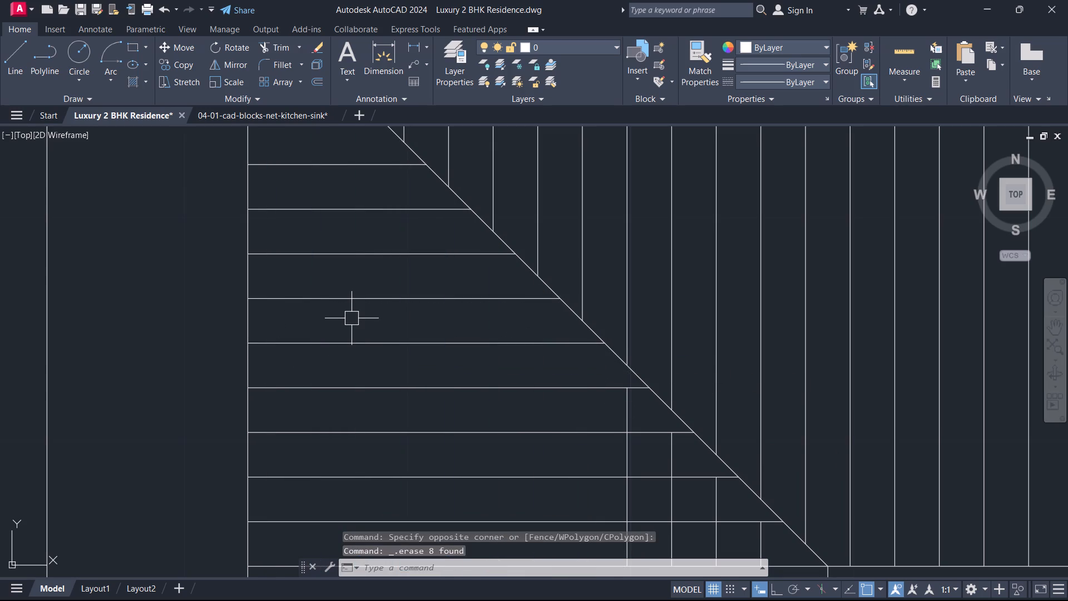
scroll(352, 317, "down", 2)
scroll(563, 459, "up", 4)
left_click_drag(520, 392, 510, 393)
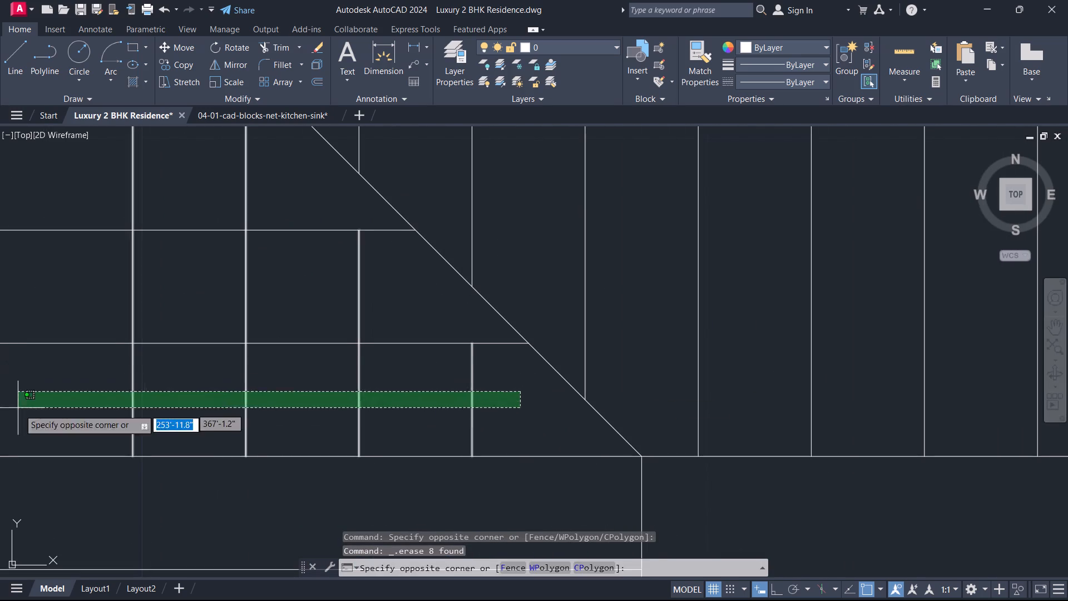
left_click(21, 410)
key("Delete")
Copy the Wardrobe label from the DRESS room onto the north run of the far-west L-shaped wardrobe.
scroll(311, 292, "down", 4)
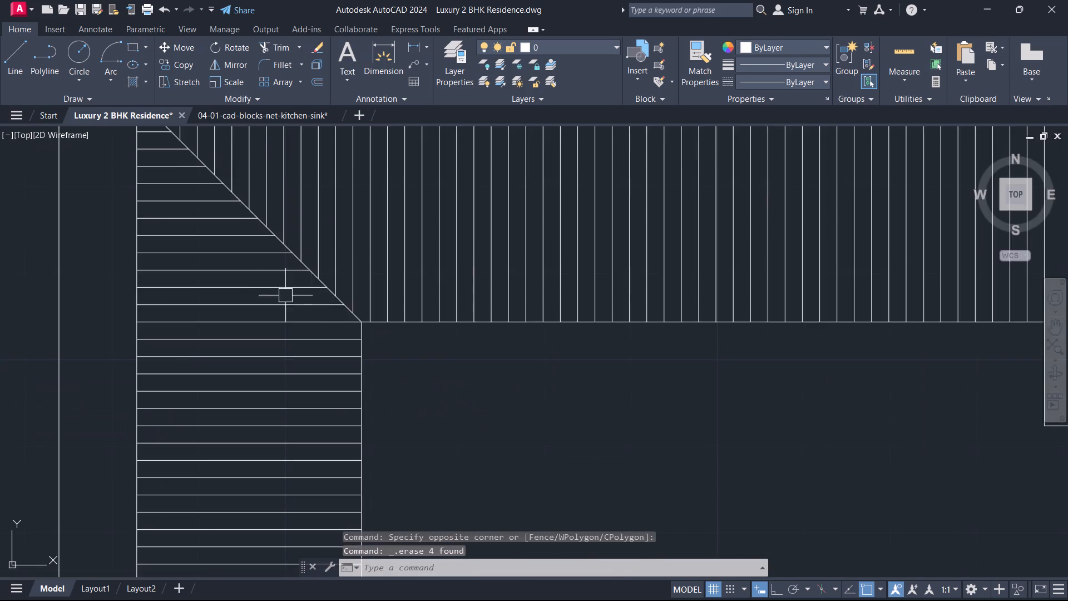
scroll(255, 292, "down", 2)
middle_click_drag(329, 359, 489, 338)
scroll(489, 338, "down", 2)
scroll(494, 362, "up", 1)
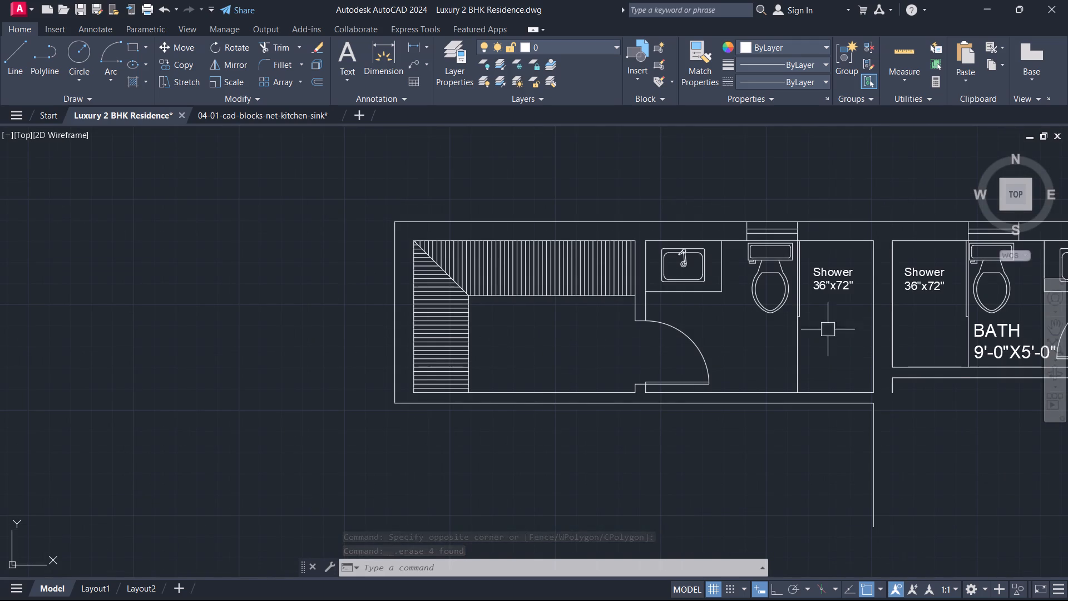
middle_click_drag(954, 352, 199, 386)
scroll(380, 304, "up", 4)
left_click(590, 297)
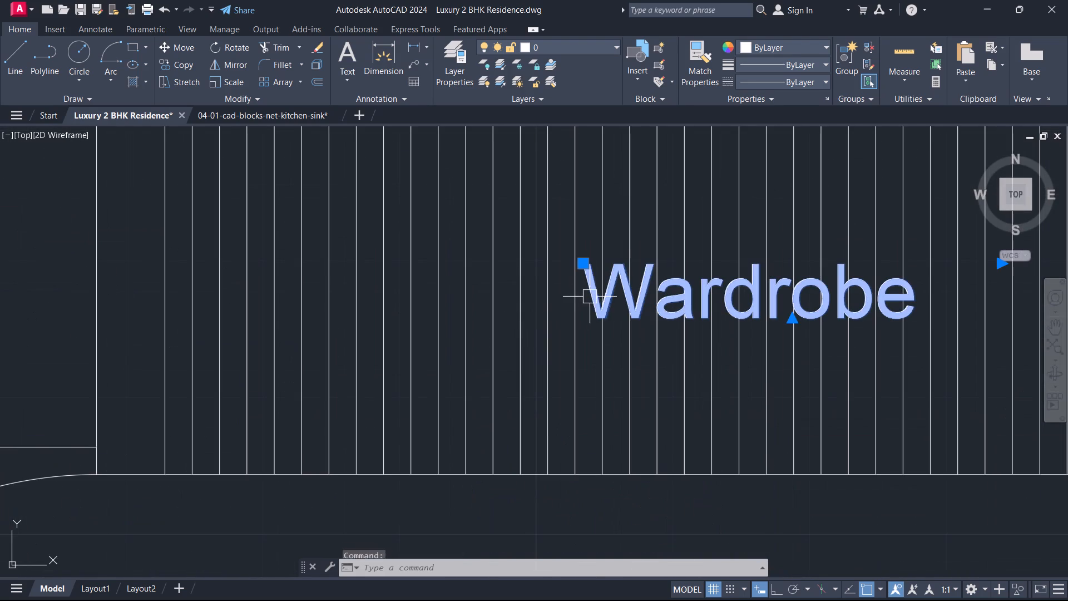
type("co")
key("space")
left_click(617, 319)
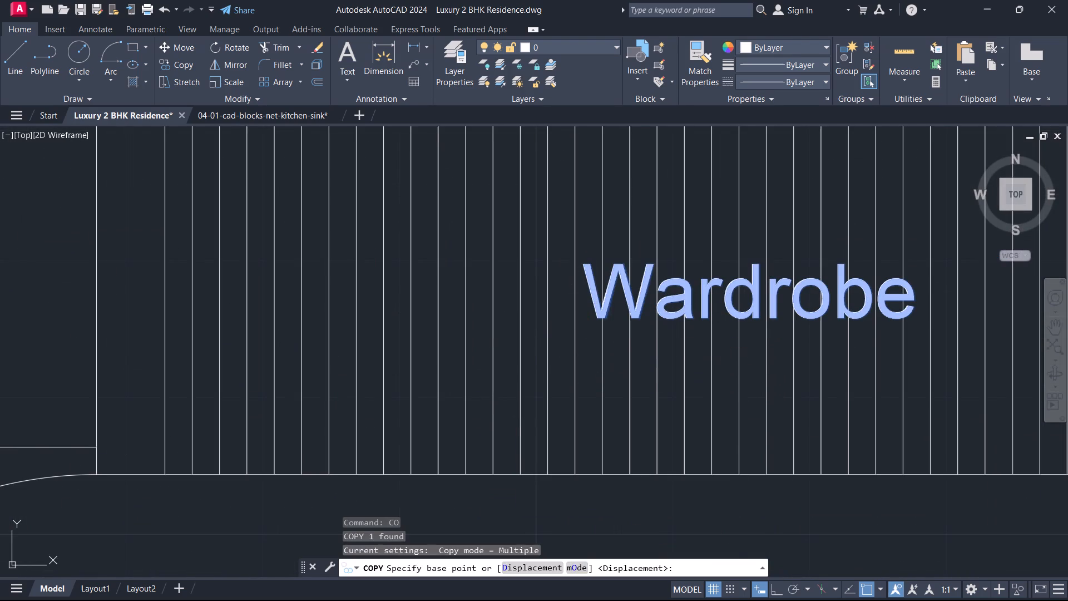
scroll(459, 375, "down", 4)
middle_click_drag(441, 381, 1025, 400)
scroll(269, 319, "down", 1)
middle_click_drag(258, 332, 631, 317)
scroll(492, 343, "up", 2)
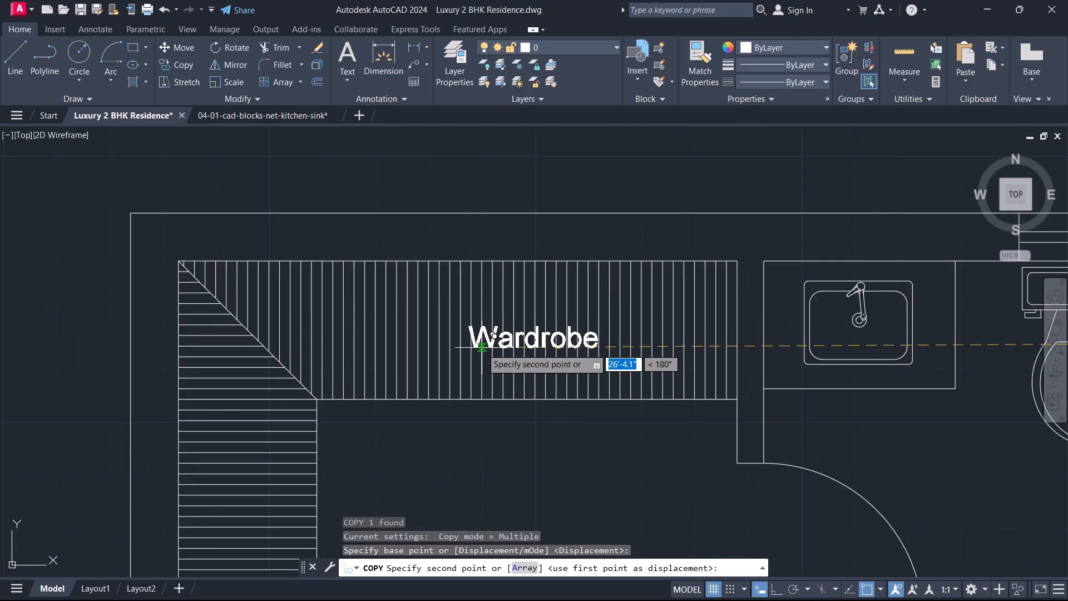
scroll(482, 348, "up", 1)
left_click(425, 332)
key("Escape")
Draw a short line across the wardrobe room's south wall, just east of the wardrobe's lower end.
scroll(525, 345, "down", 2)
scroll(531, 348, "up", 1)
scroll(628, 437, "down", 1)
middle_click(628, 437)
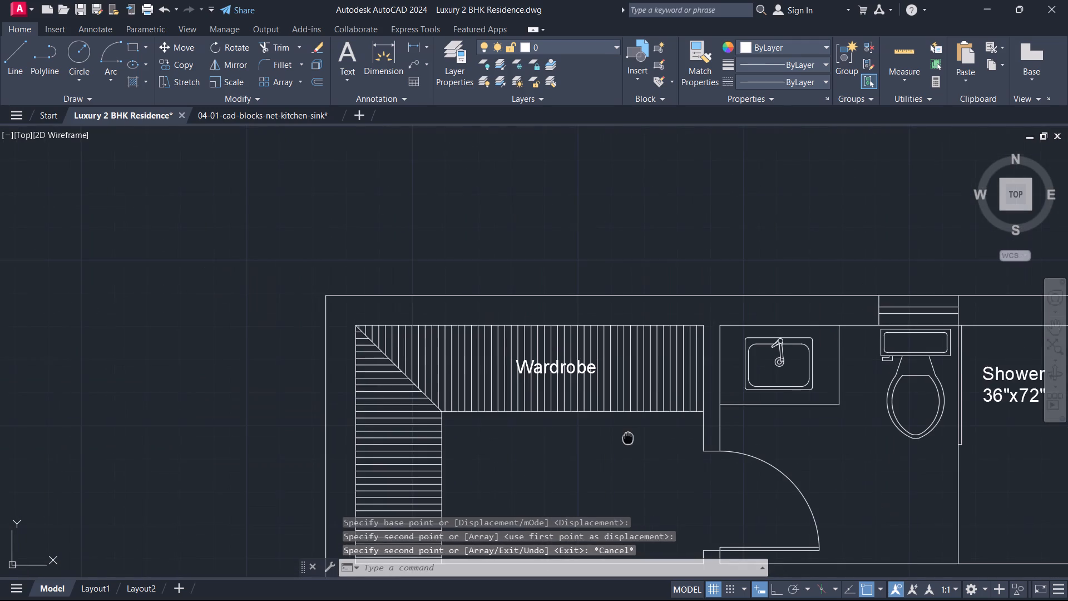
middle_click_drag(649, 485, 463, 253)
scroll(485, 273, "down", 2)
scroll(389, 293, "up", 4)
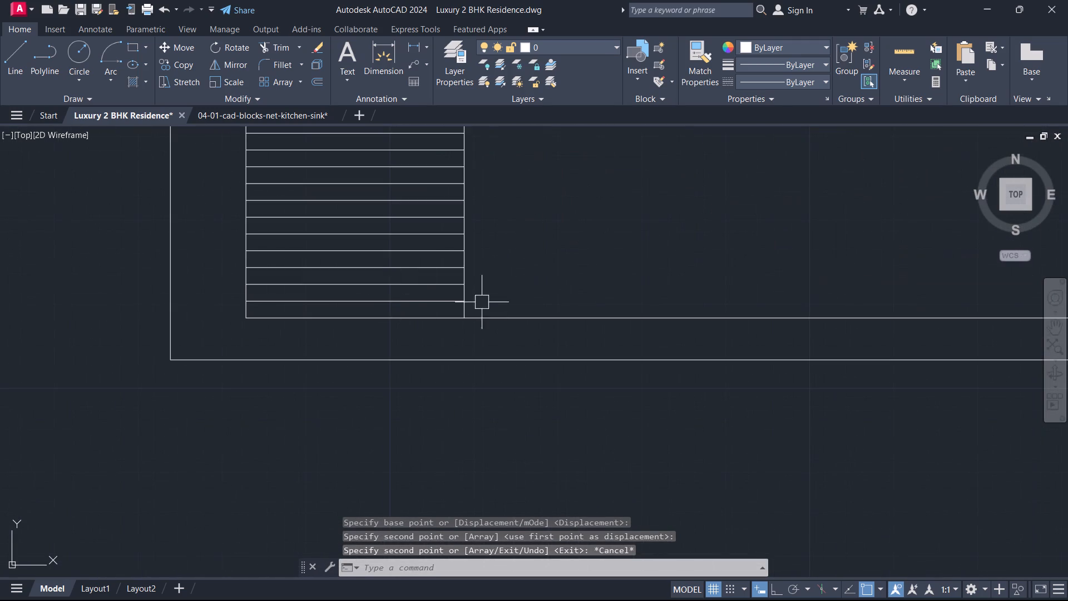
type("l")
key("space")
left_click(545, 315)
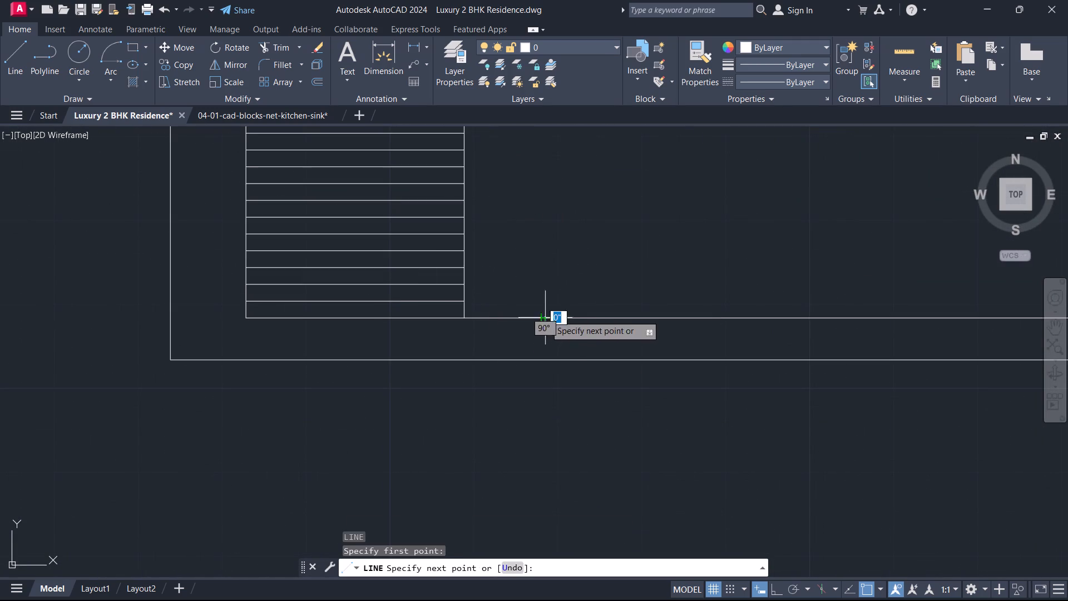
left_click(542, 358)
key("Escape")
Offset the short line across the south wall 4' to the east to mark the opening.
type("o 4'")
key("Return")
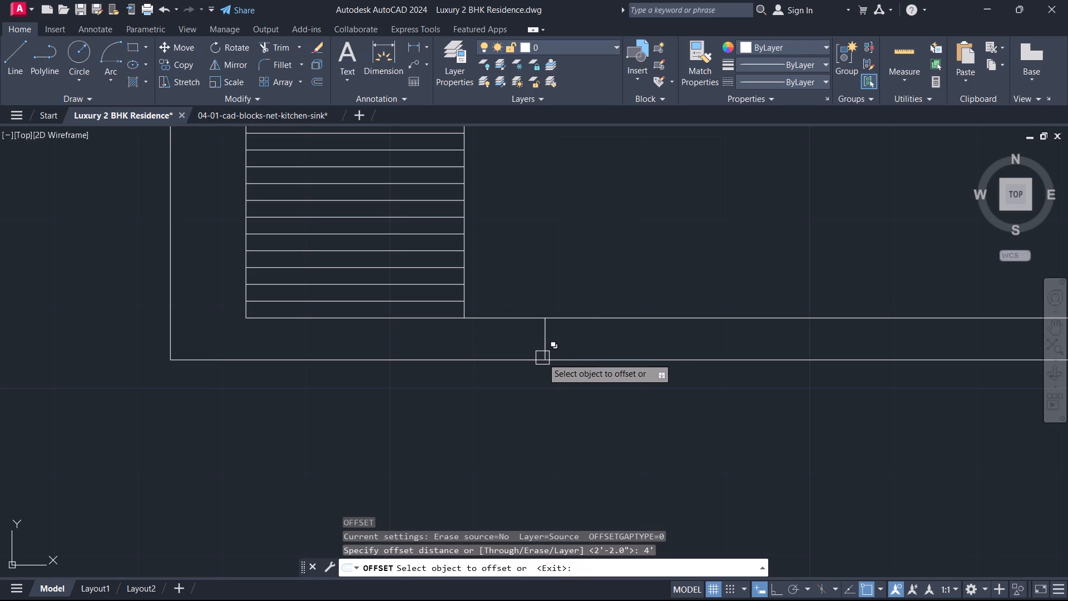
left_click_drag(550, 337, 557, 338)
left_click(614, 351)
key("Escape")
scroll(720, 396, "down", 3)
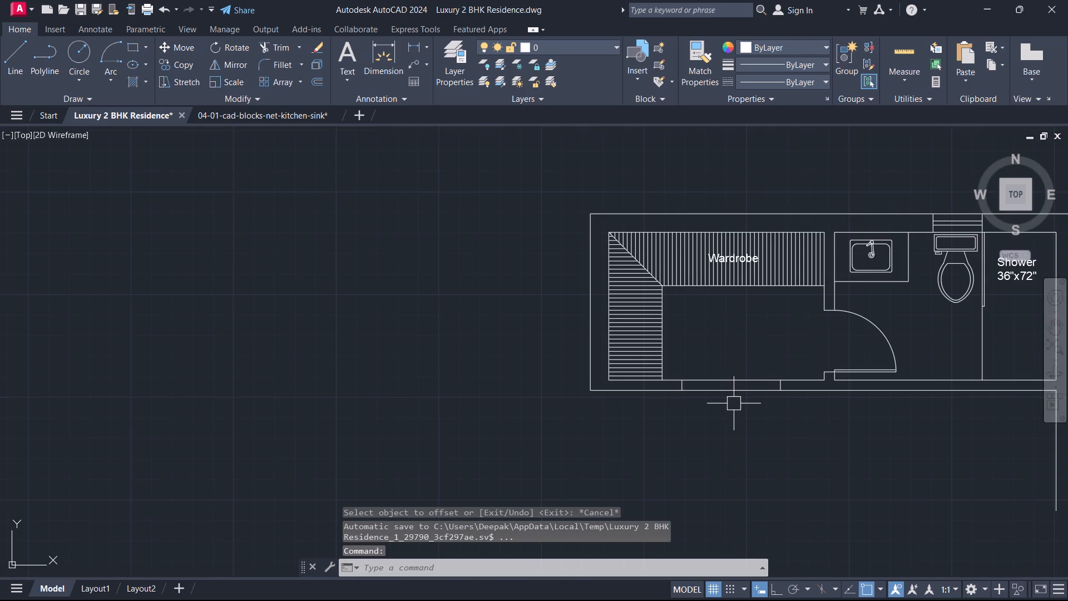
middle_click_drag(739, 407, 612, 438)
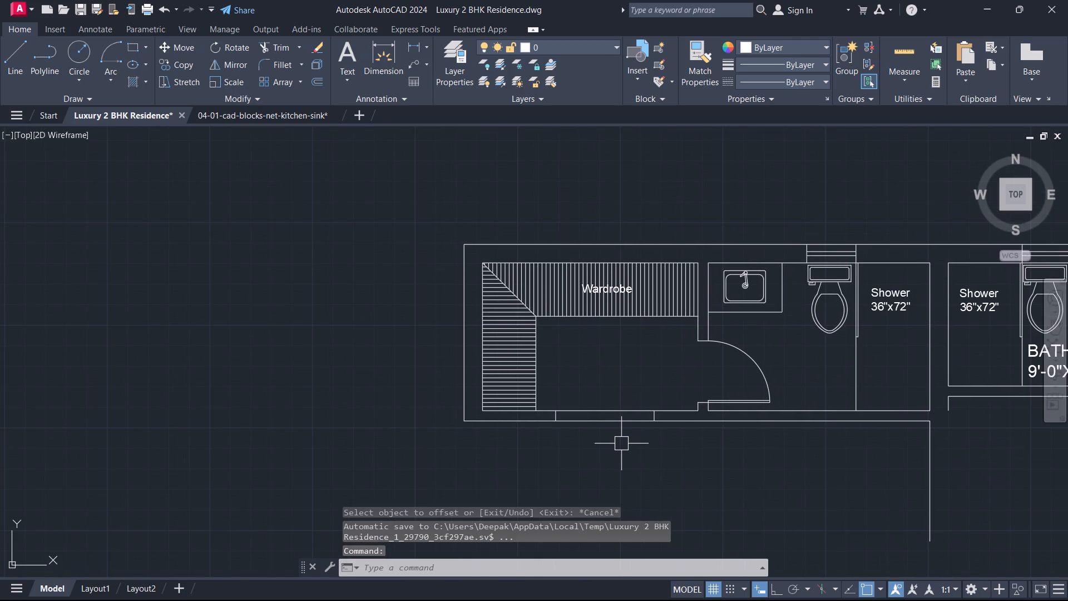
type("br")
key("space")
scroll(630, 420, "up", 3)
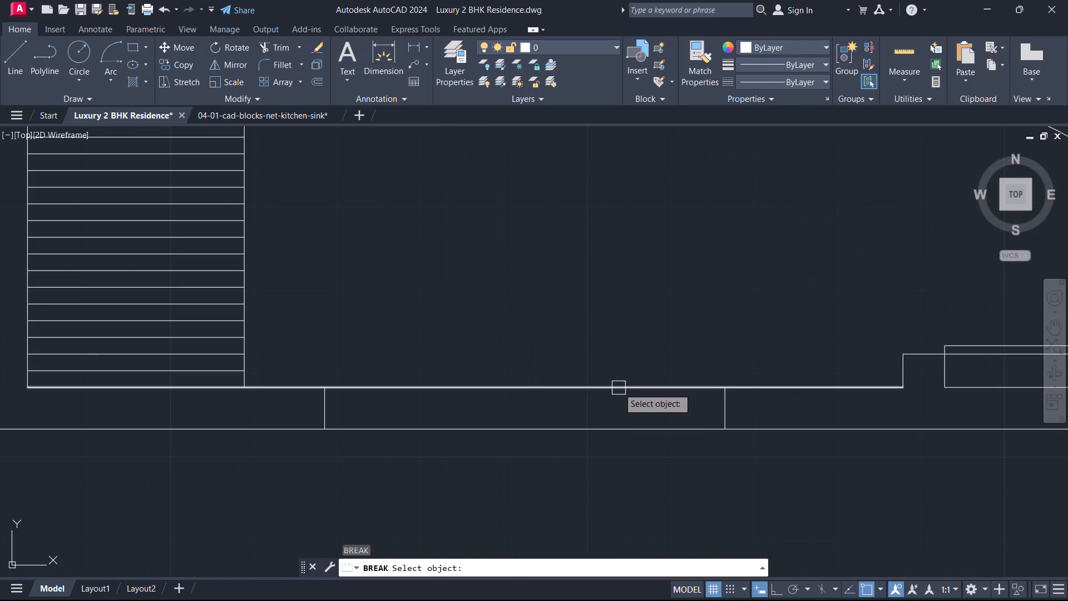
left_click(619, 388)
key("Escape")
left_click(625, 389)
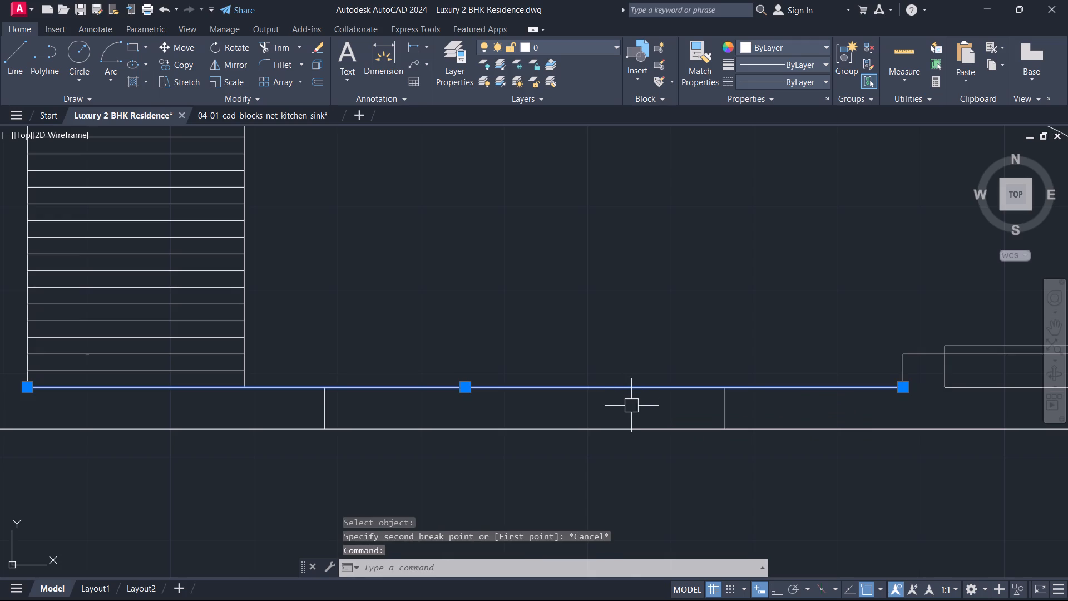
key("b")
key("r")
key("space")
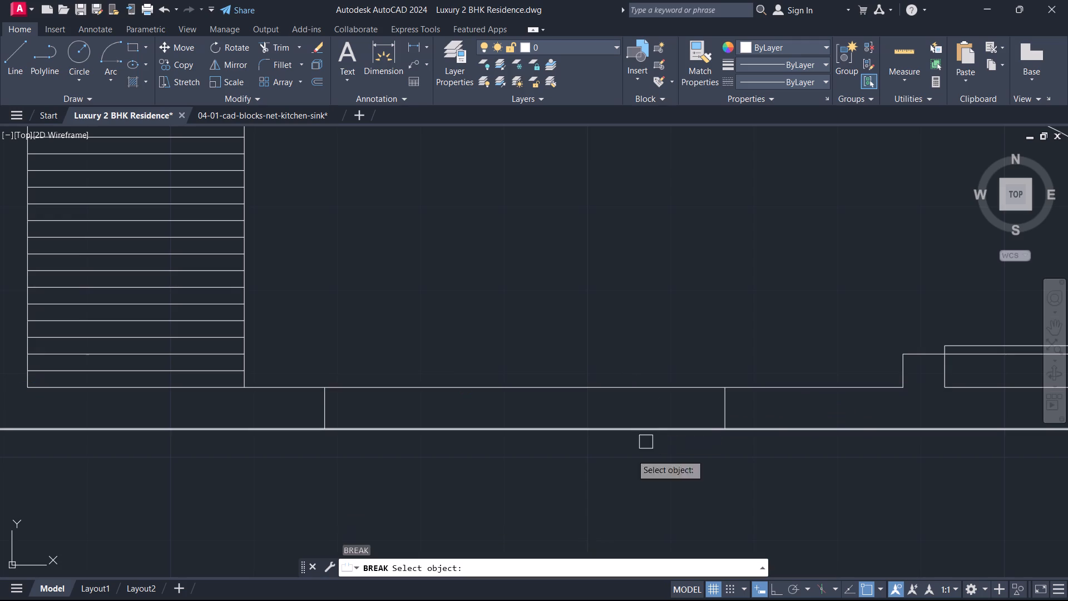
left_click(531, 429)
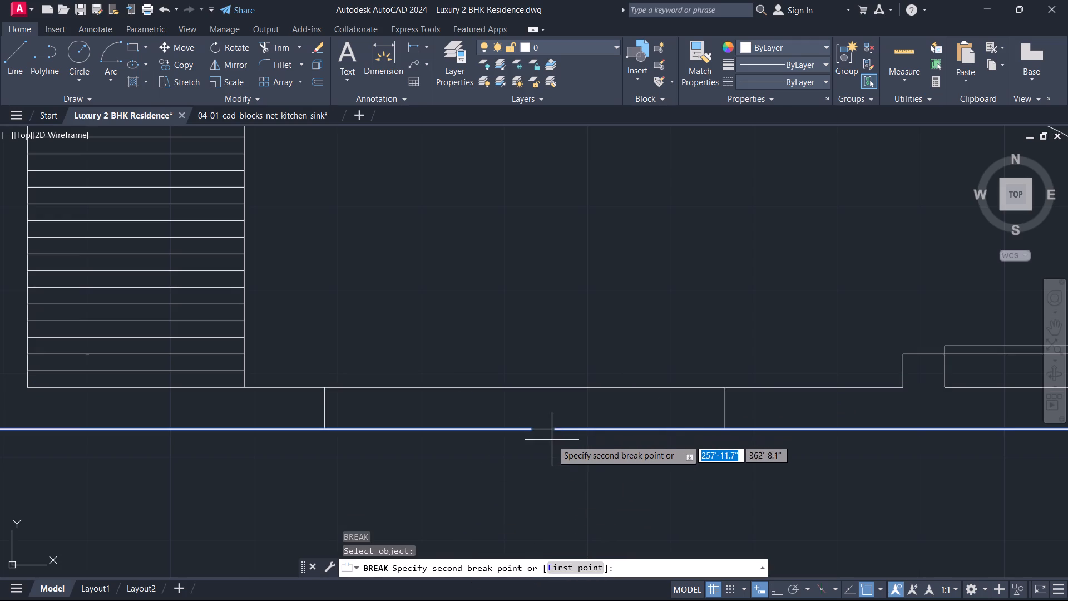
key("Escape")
Break the south wall's outer and inner lines at the opening's east jamb with Break at Point.
left_click(546, 426)
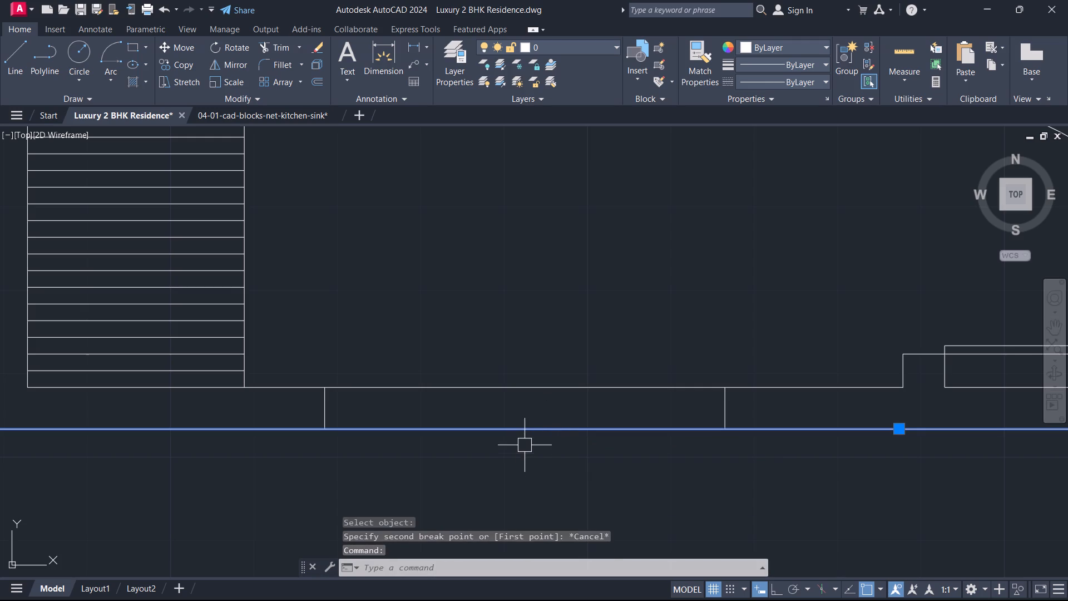
type("br")
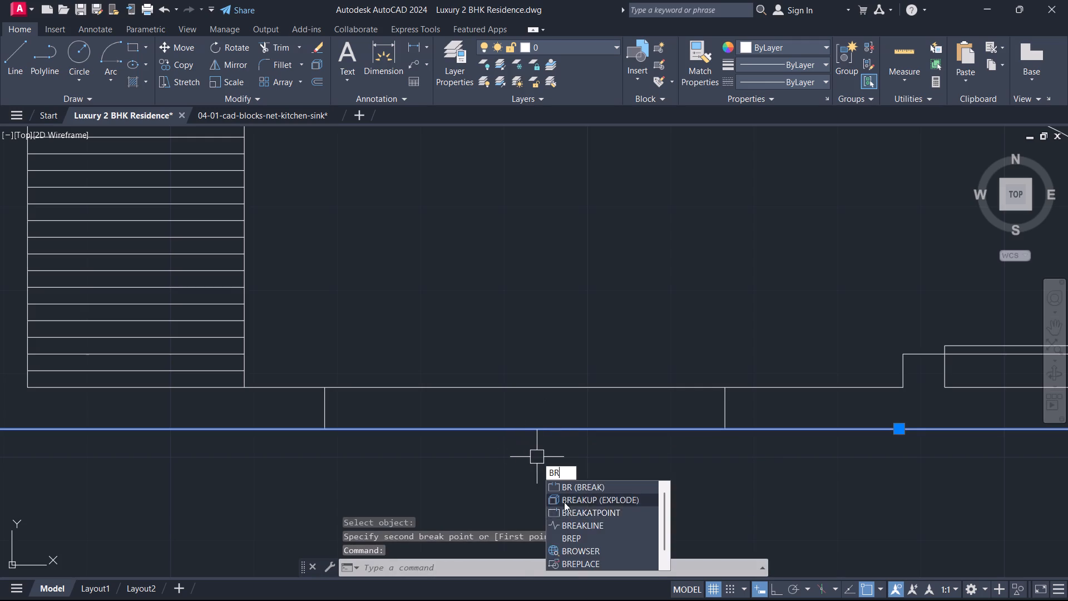
left_click(571, 507)
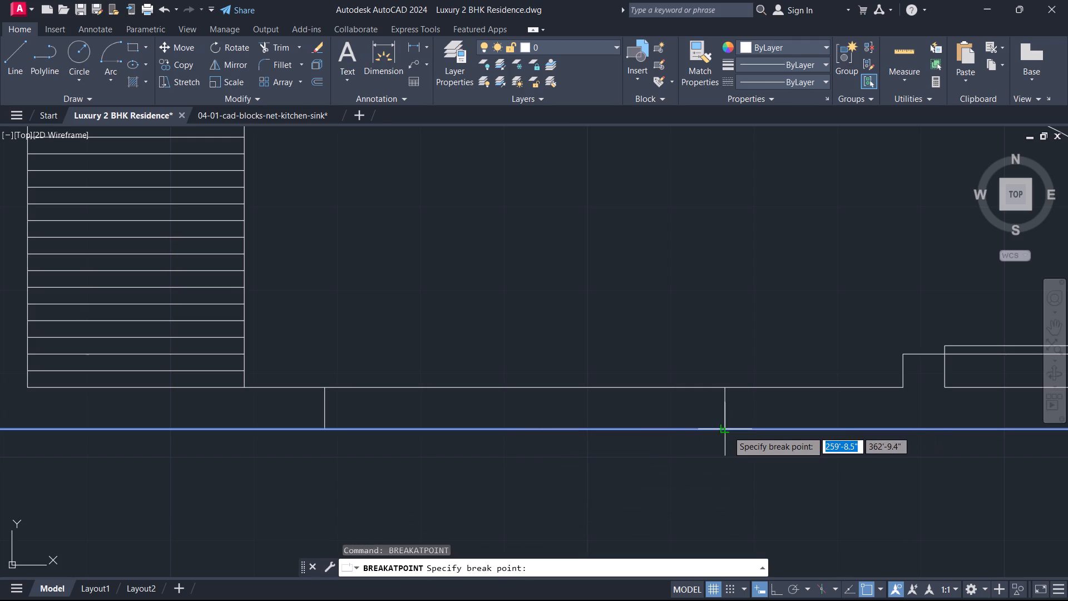
left_click(728, 428)
left_click(706, 388)
key("space")
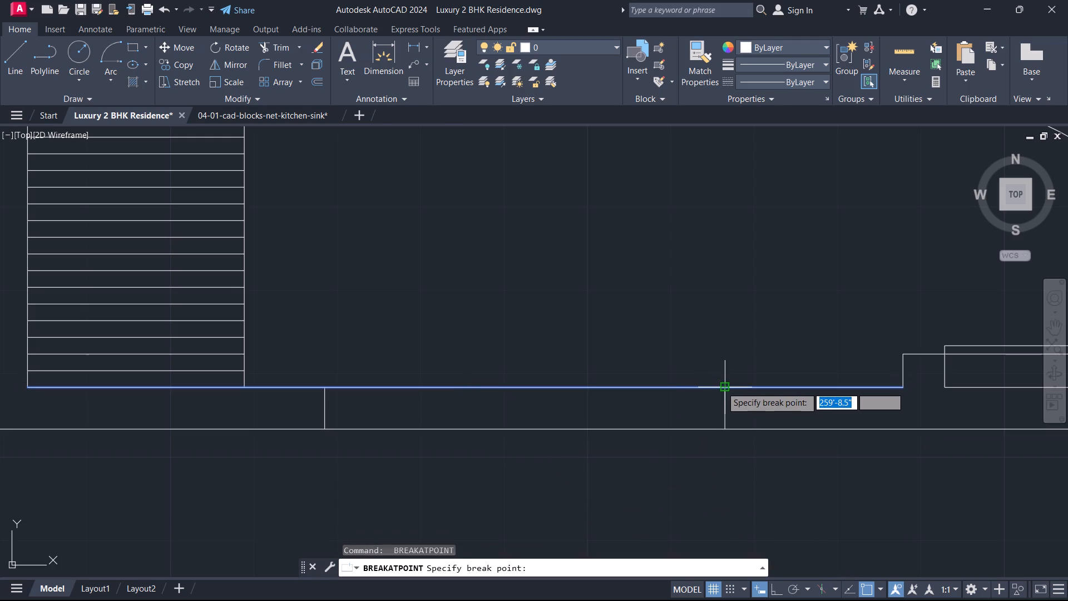
left_click(724, 387)
Break the south wall's outer and inner lines at the opening's west jamb with Break at Point.
key("space")
left_click(609, 427)
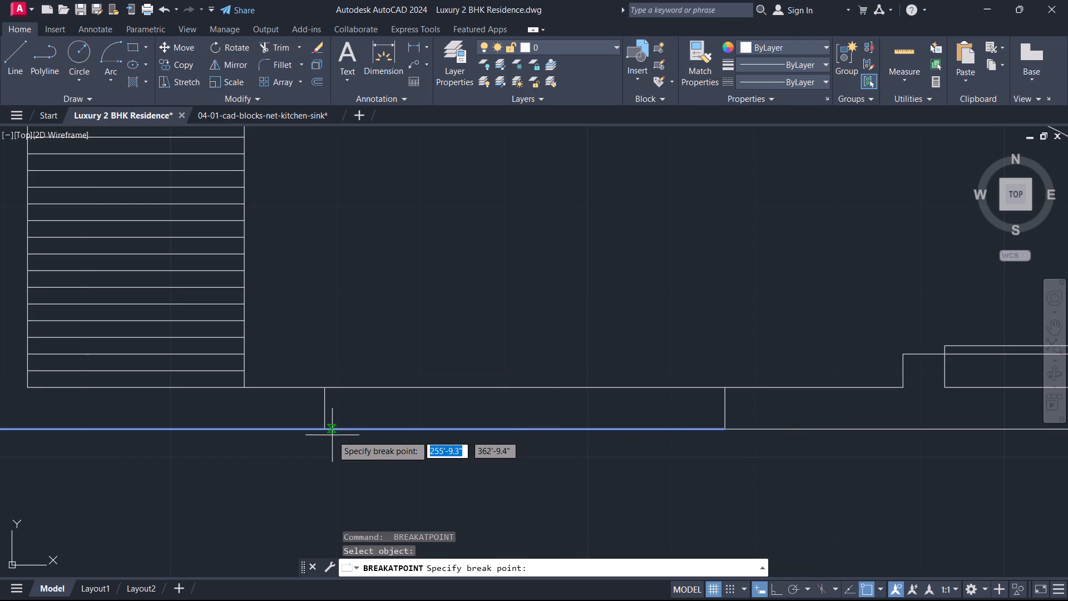
left_click(327, 428)
key("space")
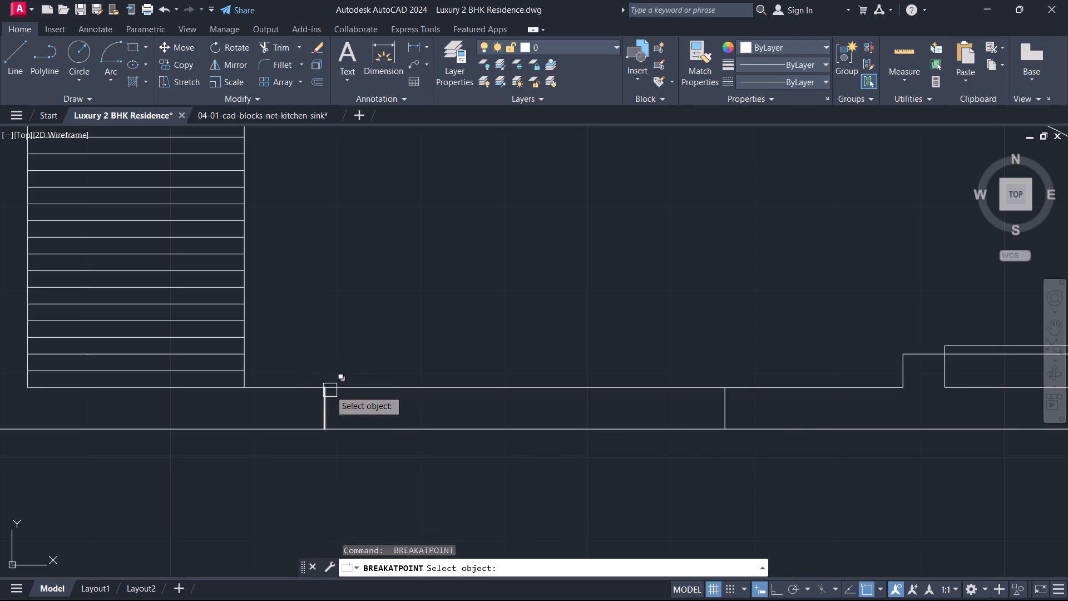
left_click(345, 389)
left_click(329, 388)
key("Escape")
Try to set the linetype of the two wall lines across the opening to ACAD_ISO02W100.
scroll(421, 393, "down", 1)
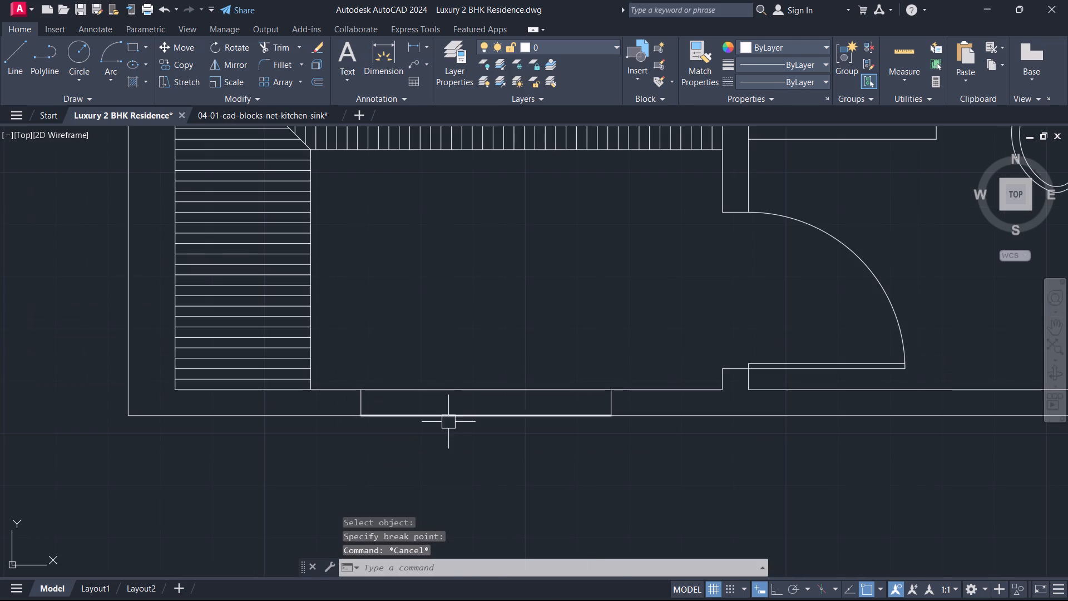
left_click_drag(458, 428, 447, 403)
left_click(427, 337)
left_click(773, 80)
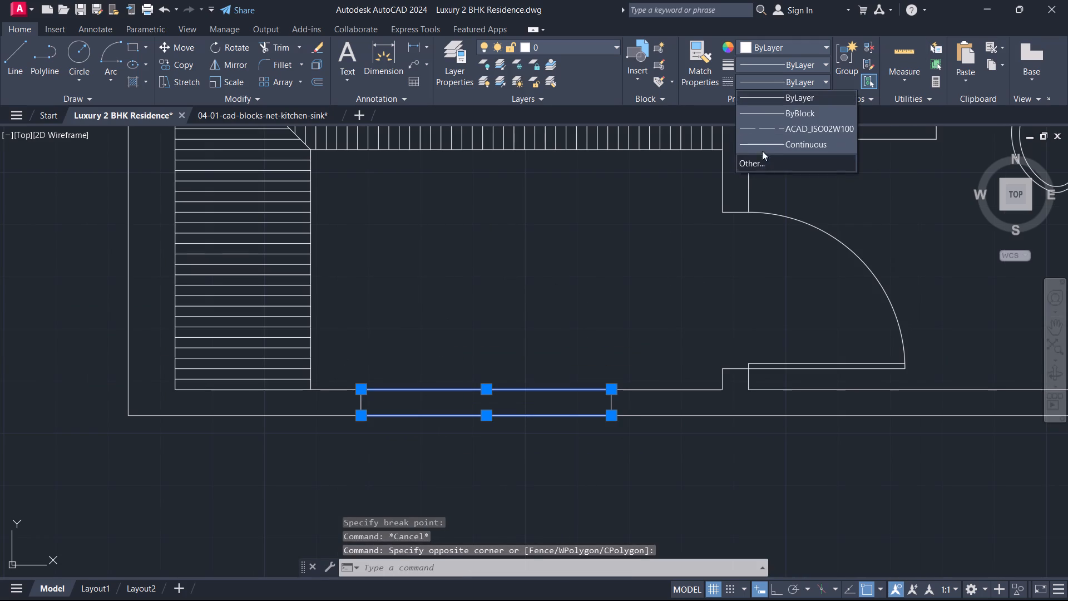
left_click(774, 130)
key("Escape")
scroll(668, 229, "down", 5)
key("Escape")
Set the linetype of the two wall lines between the opening's jambs to ACAD_ISO02W100.
scroll(662, 347, "up", 1)
scroll(621, 212, "up", 1)
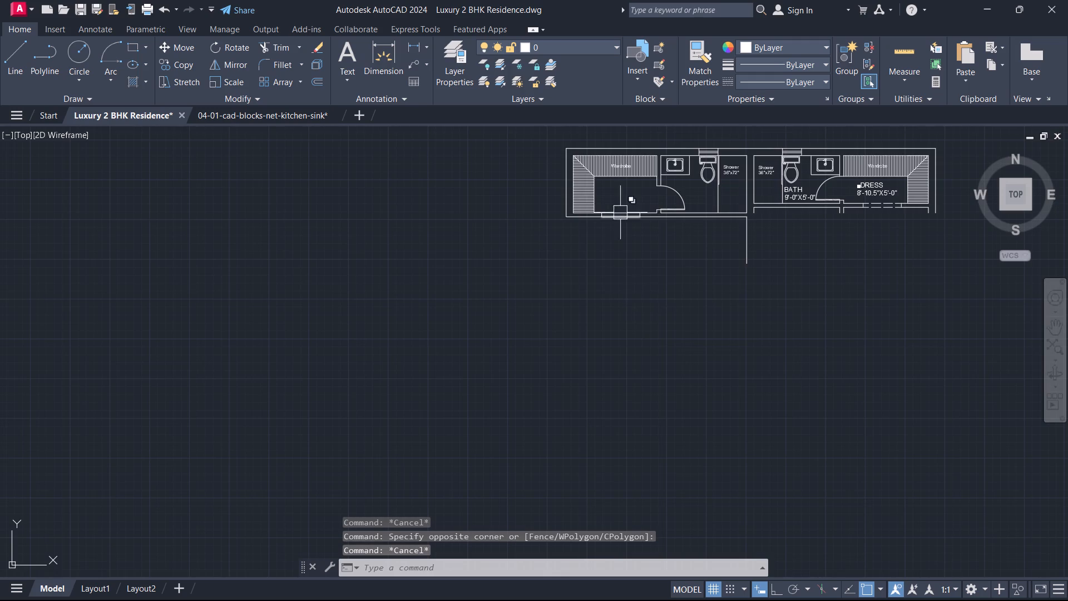
scroll(620, 213, "up", 3)
left_click_drag(635, 308, 626, 267)
left_click(590, 160)
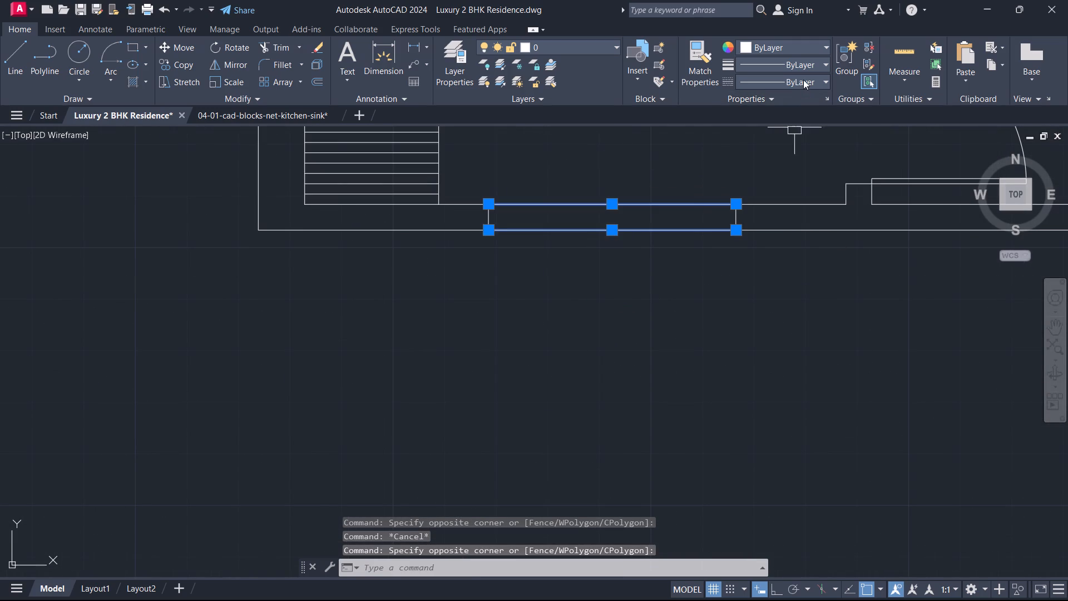
left_click(804, 80)
left_click(772, 129)
left_click(664, 157)
key("Escape")
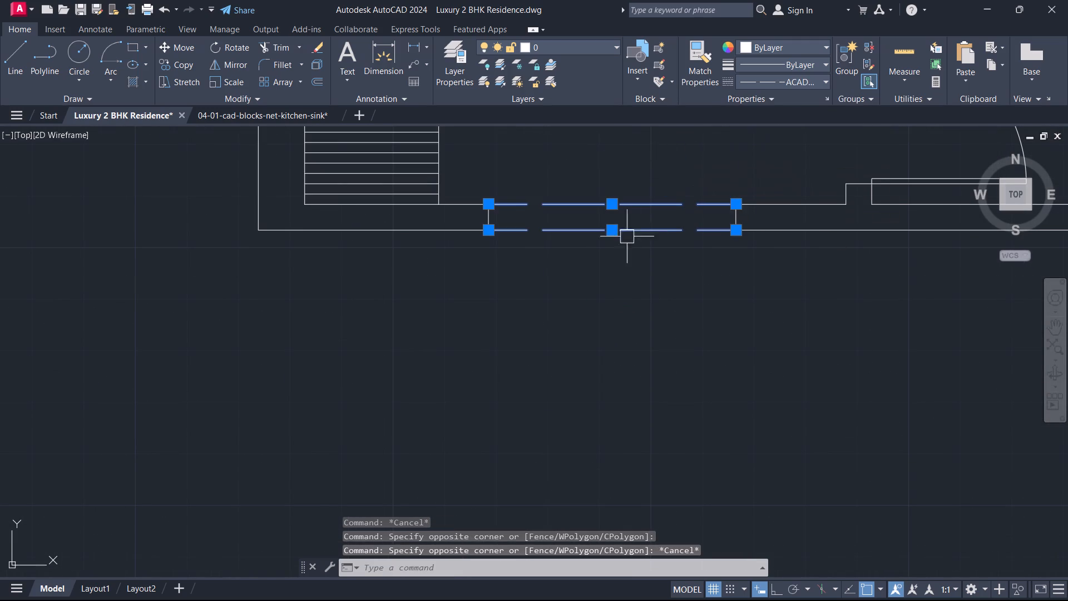
scroll(386, 285, "down", 4)
middle_click_drag(414, 302, 576, 356)
key("Escape")
scroll(578, 358, "up", 1)
key("Escape")
key("Escape")
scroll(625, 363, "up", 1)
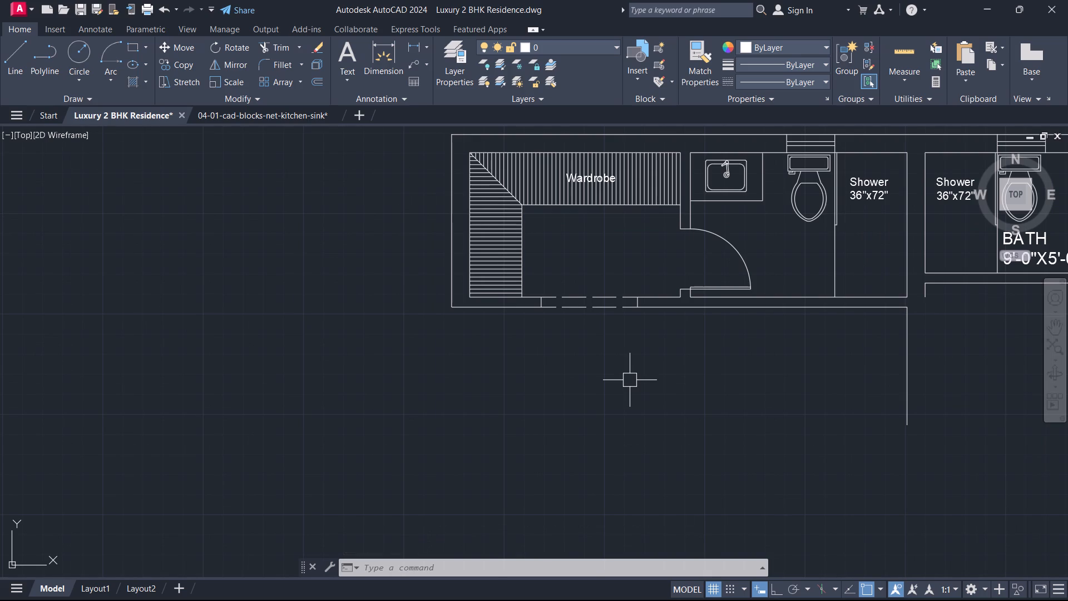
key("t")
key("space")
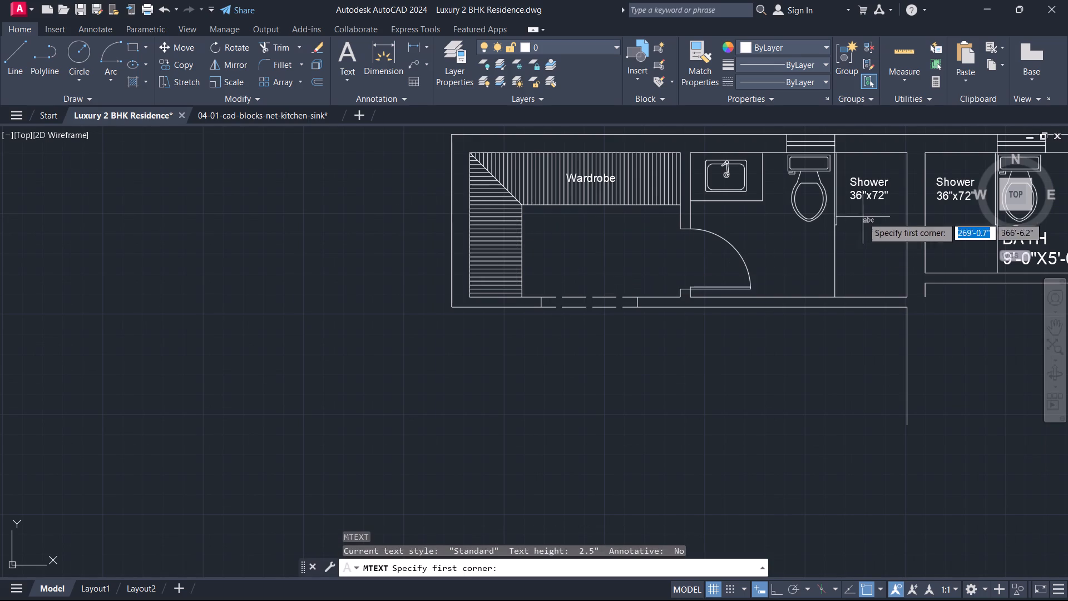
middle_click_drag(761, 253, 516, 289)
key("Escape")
Copy the BATH 9'-0"X5'-0" label into the western bathroom, below the washbasin and toilet.
scroll(759, 278, "up", 2)
left_click(795, 270)
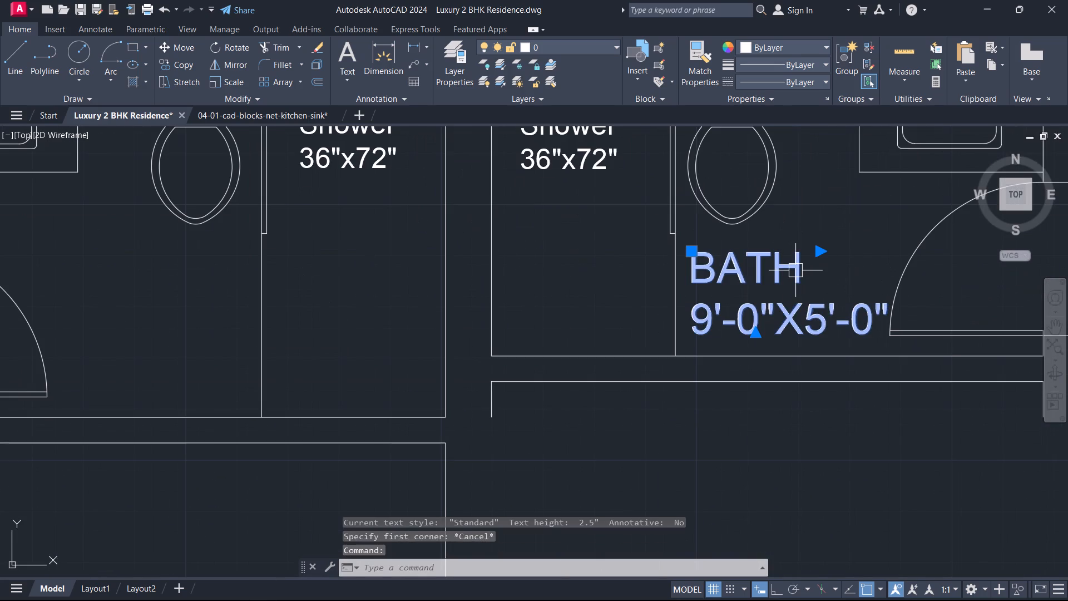
type("co")
key("space")
left_click(795, 270)
middle_click_drag(533, 318, 1067, 292)
scroll(581, 313, "down", 1)
scroll(779, 235, "up", 2)
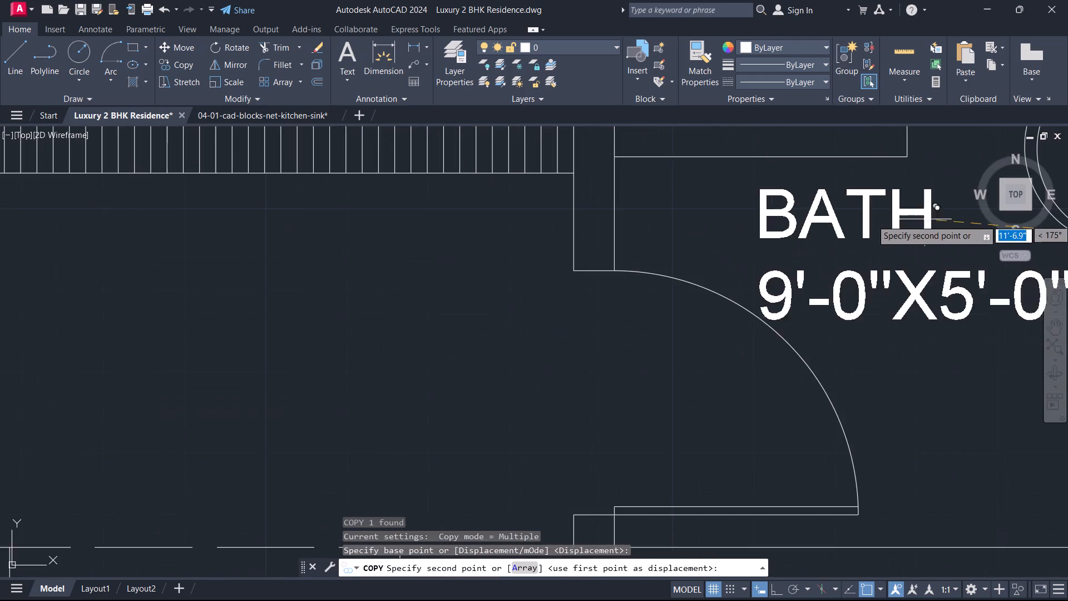
middle_click_drag(913, 252, 711, 308)
left_click(810, 356)
key("Escape")
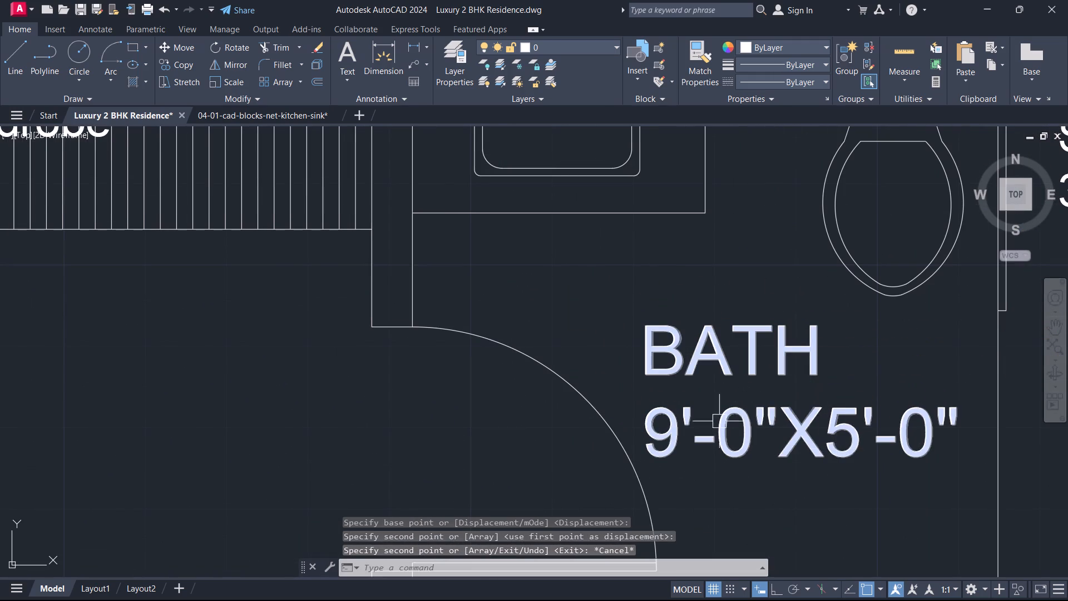
Change the western bathroom's copied size label to 9'-0"X6'-0".
double_click(877, 450)
double_click(854, 439)
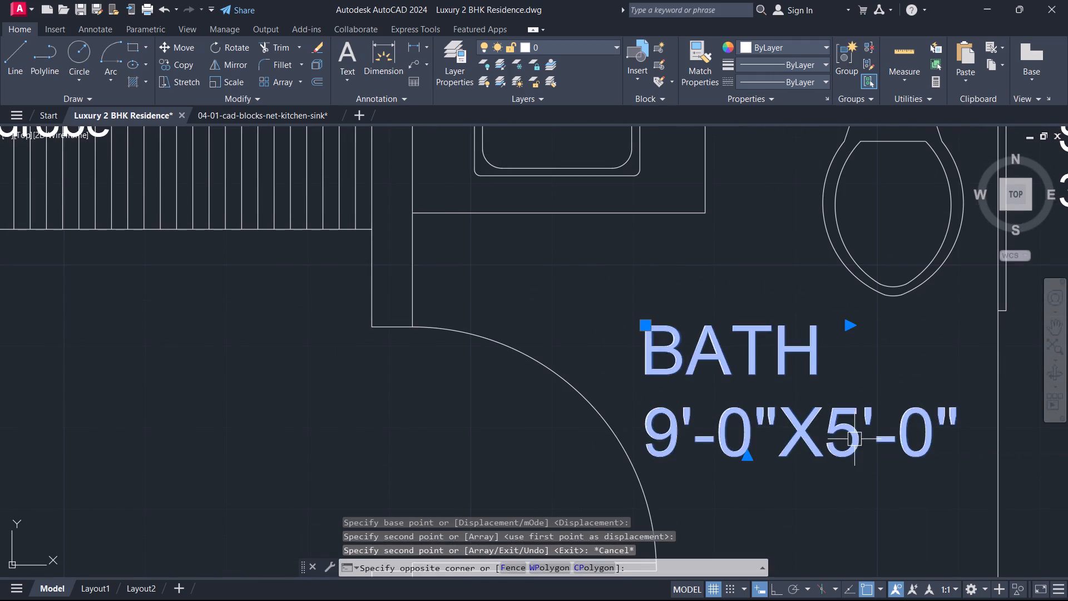
key("BackSpace")
key("6")
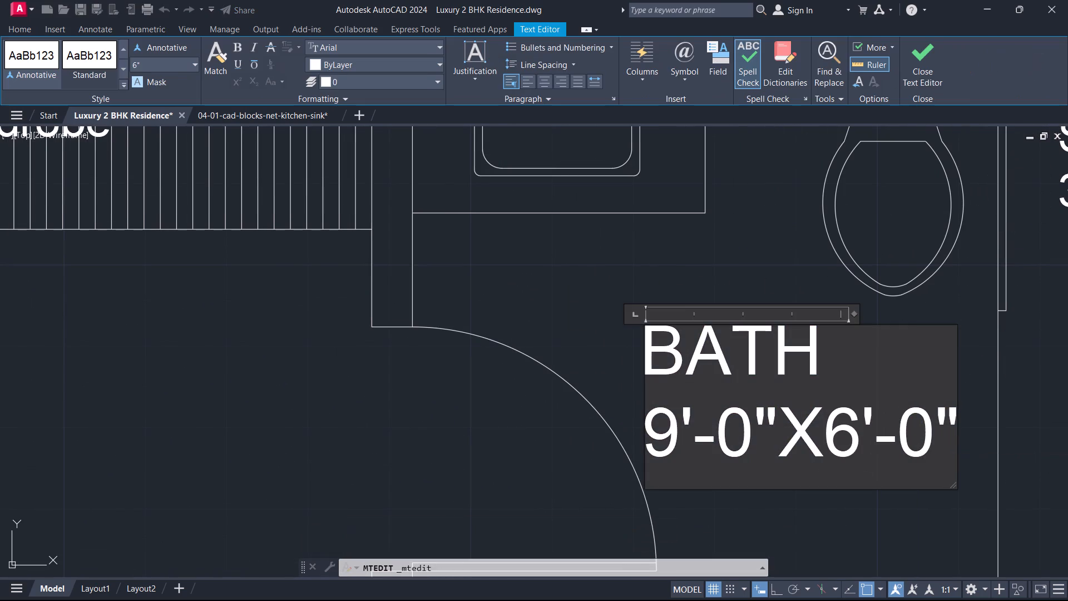
left_click(938, 57)
Copy the DRESS 8'-10.5"X5'-0" label from the eastern dressing room into the western dressing room, below its wardrobe.
scroll(742, 283, "down", 3)
middle_click_drag(737, 288, 350, 334)
scroll(350, 334, "down", 3)
scroll(479, 344, "up", 2)
scroll(549, 326, "up", 3)
middle_click_drag(551, 326, 576, 354)
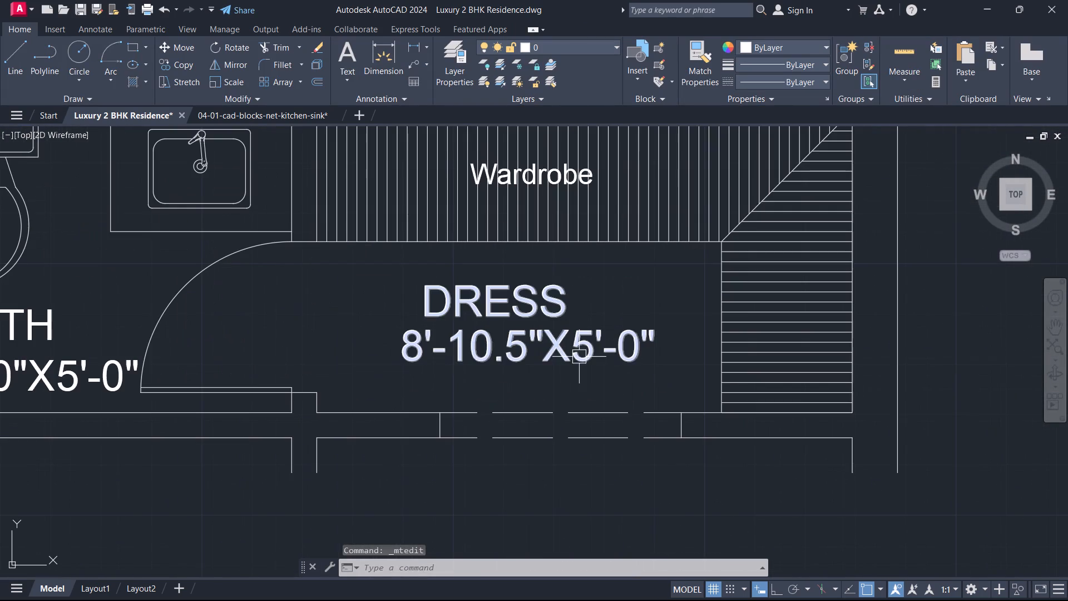
left_click_drag(579, 357, 574, 356)
type("co")
key("space")
left_click_drag(429, 320, 432, 319)
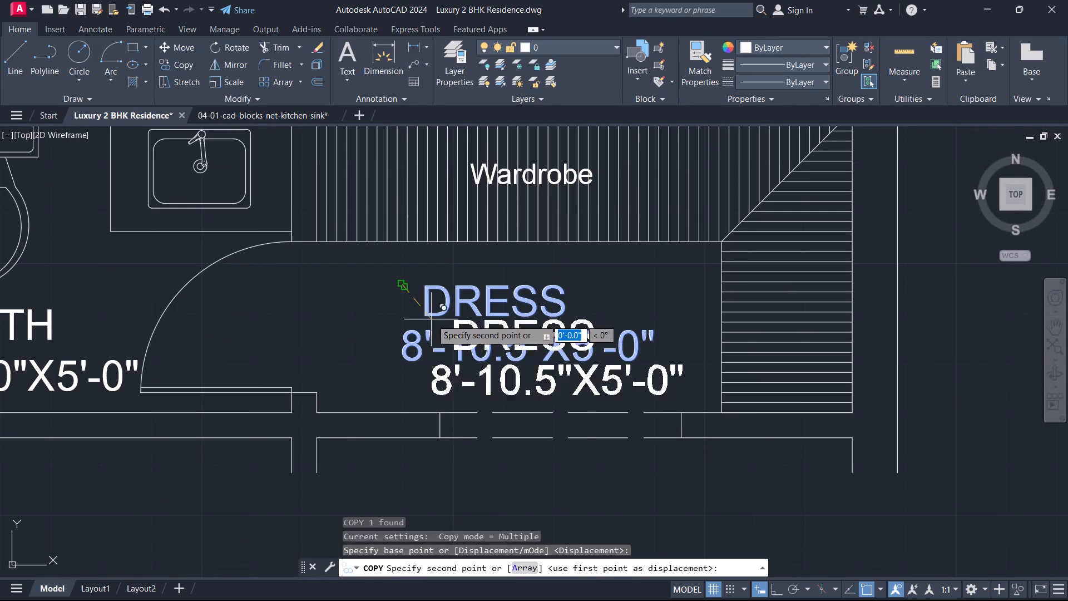
left_click_drag(432, 319, 437, 321)
scroll(534, 362, "down", 5)
middle_click_drag(205, 381, 496, 367)
scroll(205, 381, "up", 2)
scroll(897, 337, "up", 3)
middle_click_drag(895, 334, 788, 402)
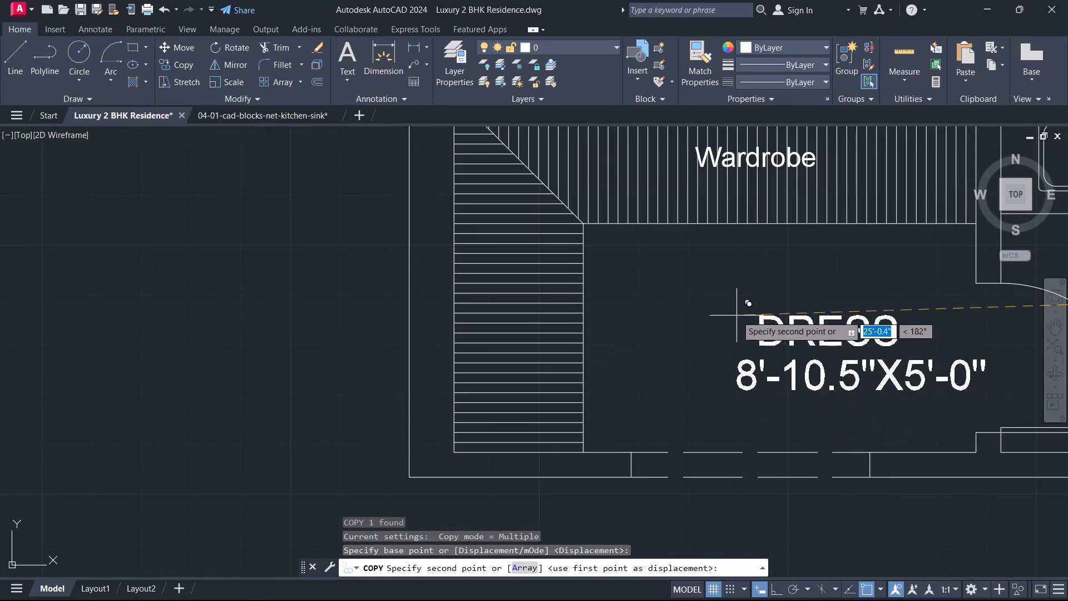
left_click(686, 291)
key("Escape")
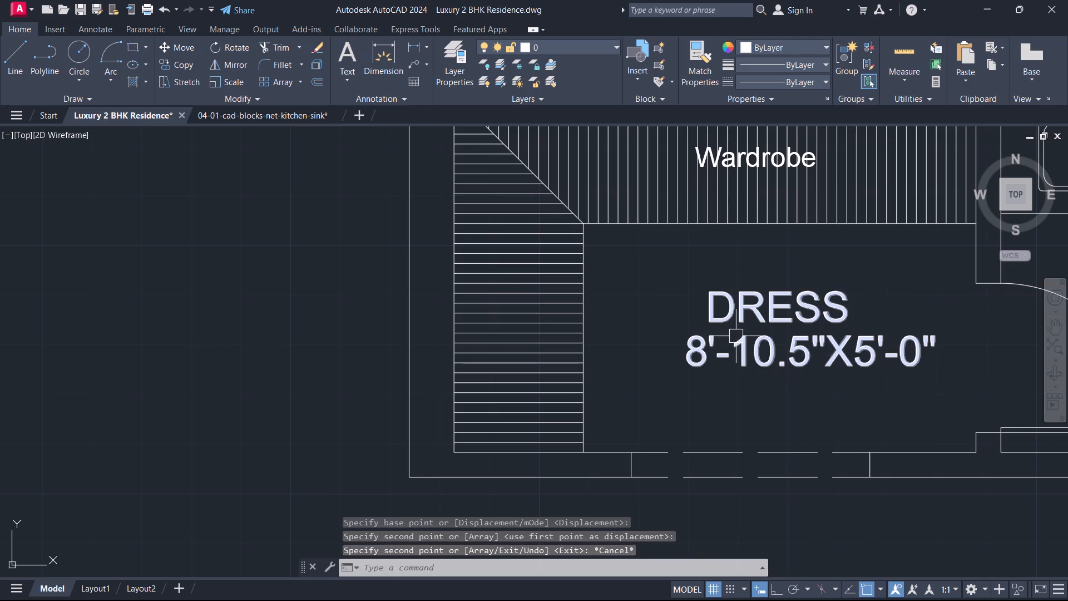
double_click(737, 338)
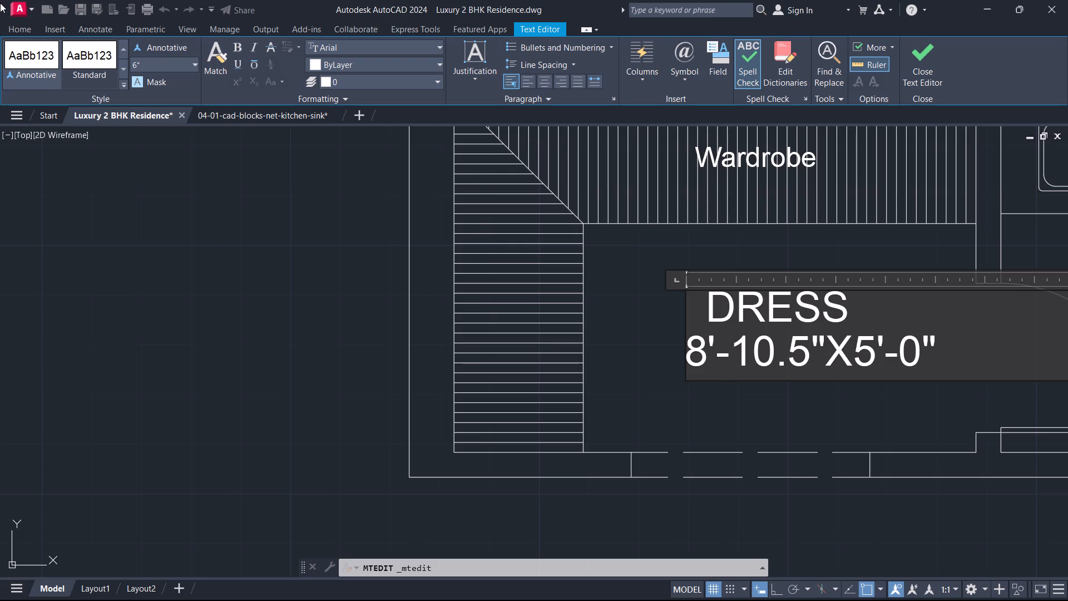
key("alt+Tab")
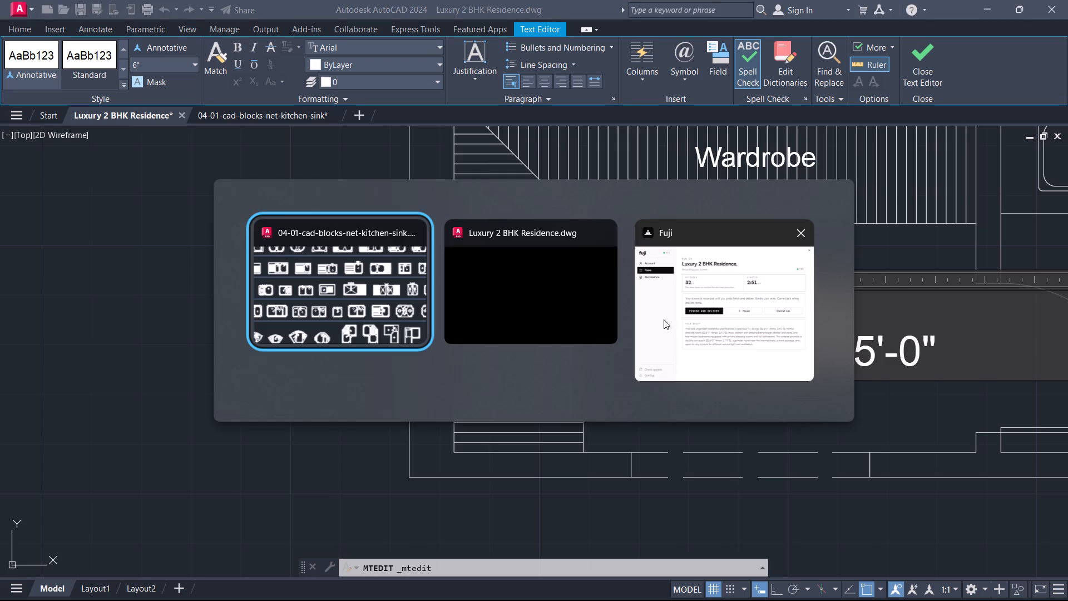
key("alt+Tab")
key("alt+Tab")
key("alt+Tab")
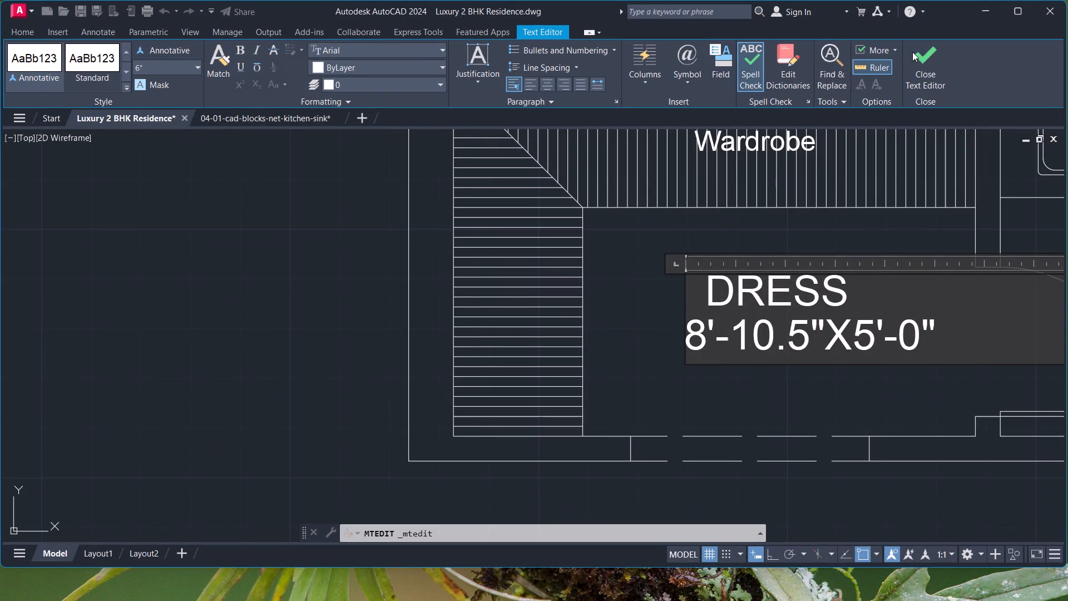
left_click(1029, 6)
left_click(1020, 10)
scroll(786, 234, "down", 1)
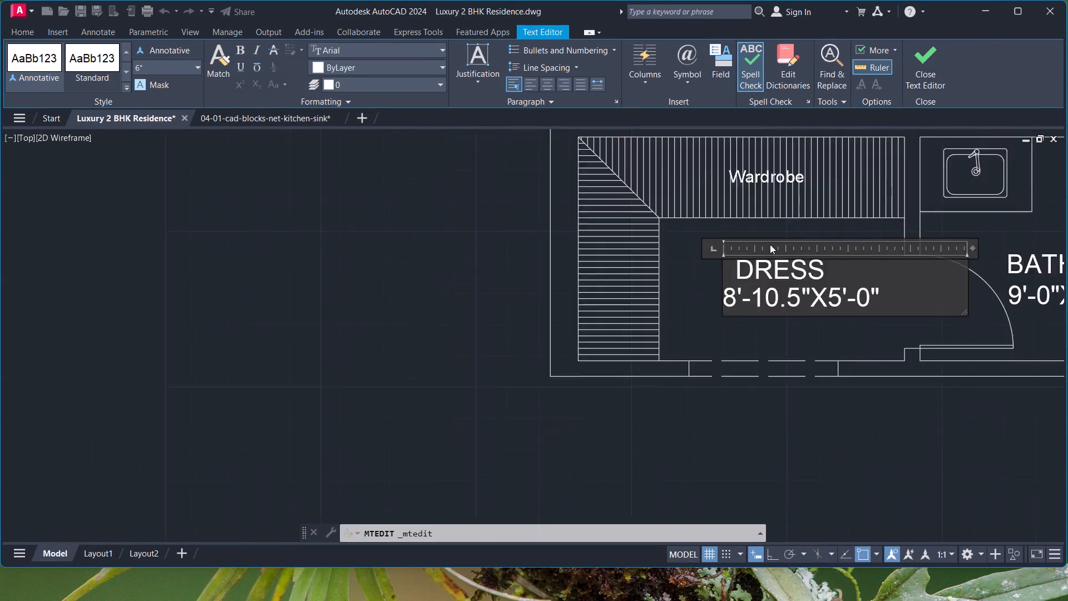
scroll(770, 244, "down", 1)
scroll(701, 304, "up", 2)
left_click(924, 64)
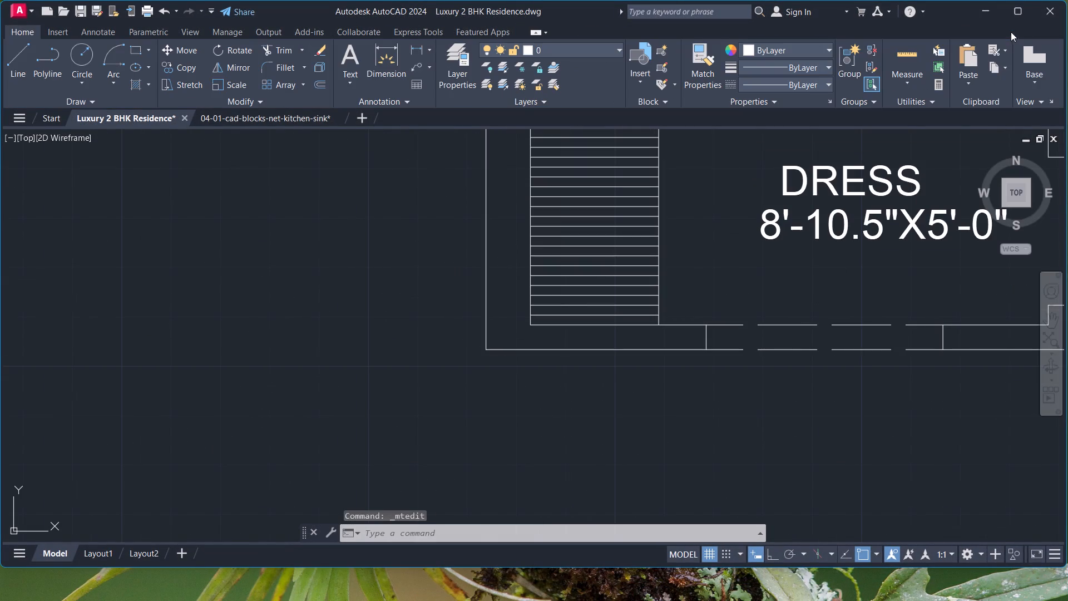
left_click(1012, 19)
Change the western dressing room's size label to 8'-9"X6'-0".
scroll(785, 274, "up", 1)
middle_click_drag(785, 274, 478, 411)
double_click(567, 350)
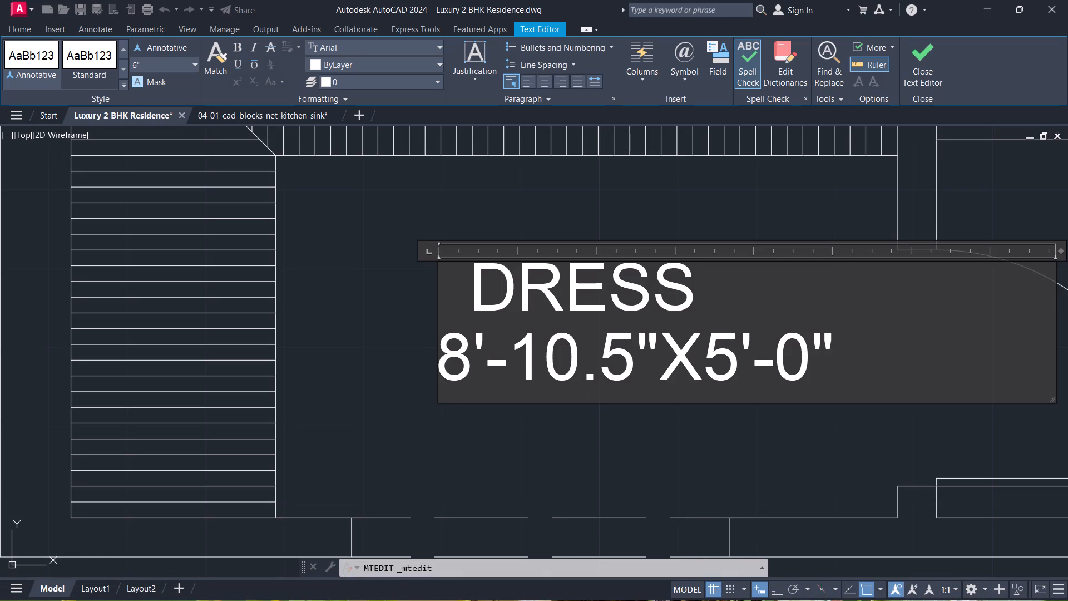
key("BackSpace")
key("BackSpace")
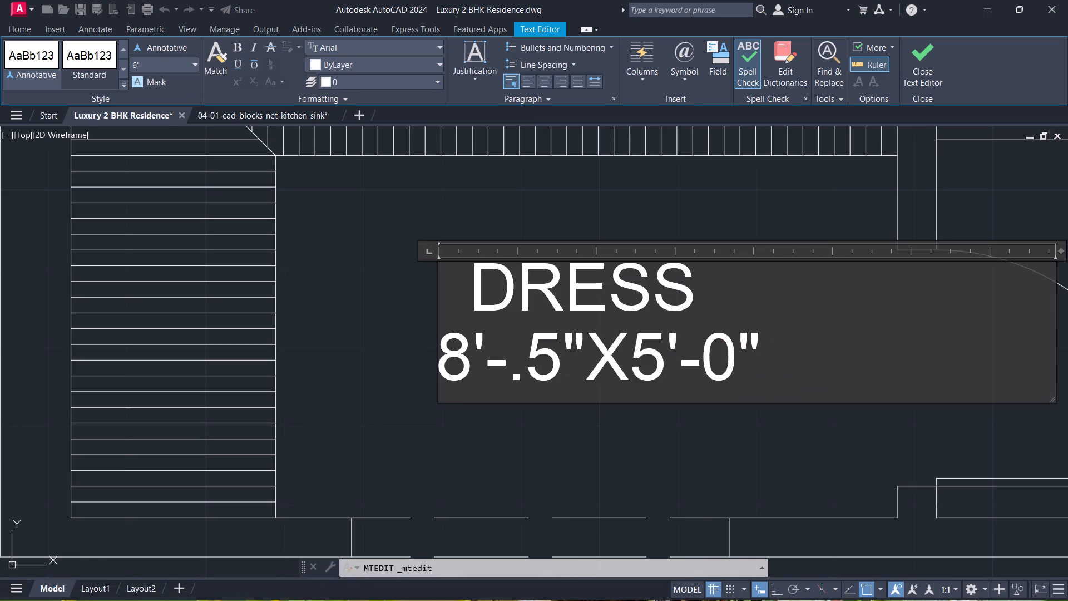
key("9")
key("Right")
key("Right")
key("BackSpace")
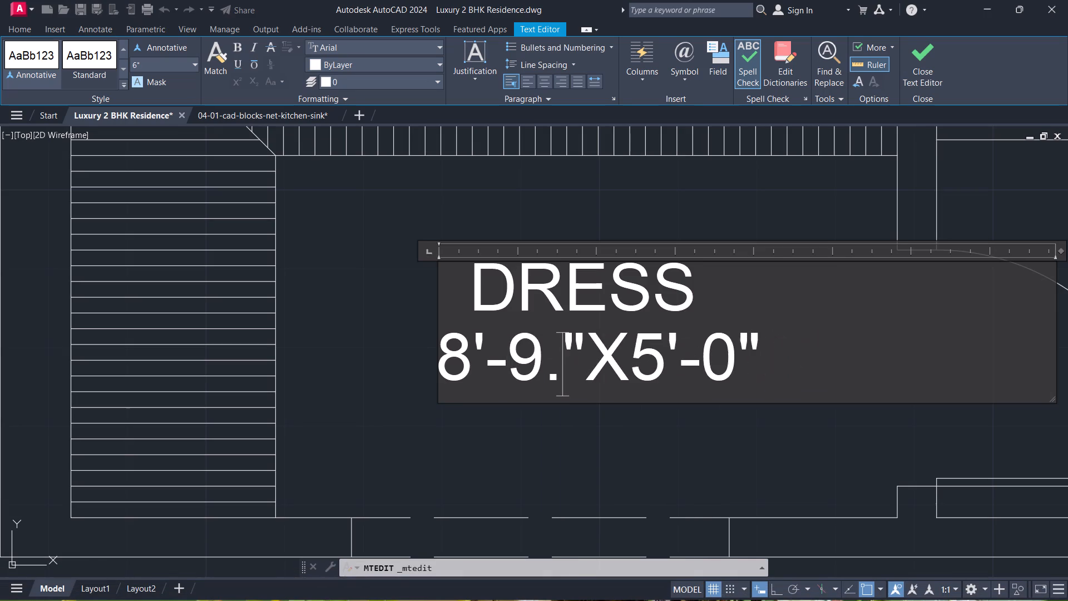
key("BackSpace")
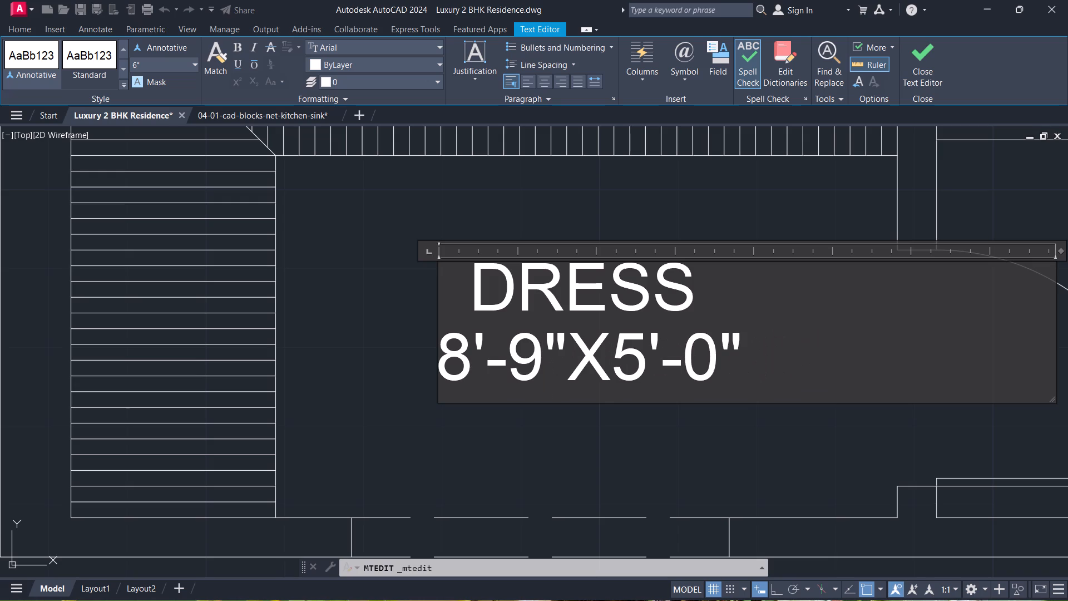
key("Right")
key("Right")
key("Right")
key("BackSpace")
key("6")
left_click(912, 72)
Offset the outer south wall line below the western dressing room and bathroom 13' to the south.
scroll(654, 267, "down", 3)
middle_click_drag(768, 347, 736, 312)
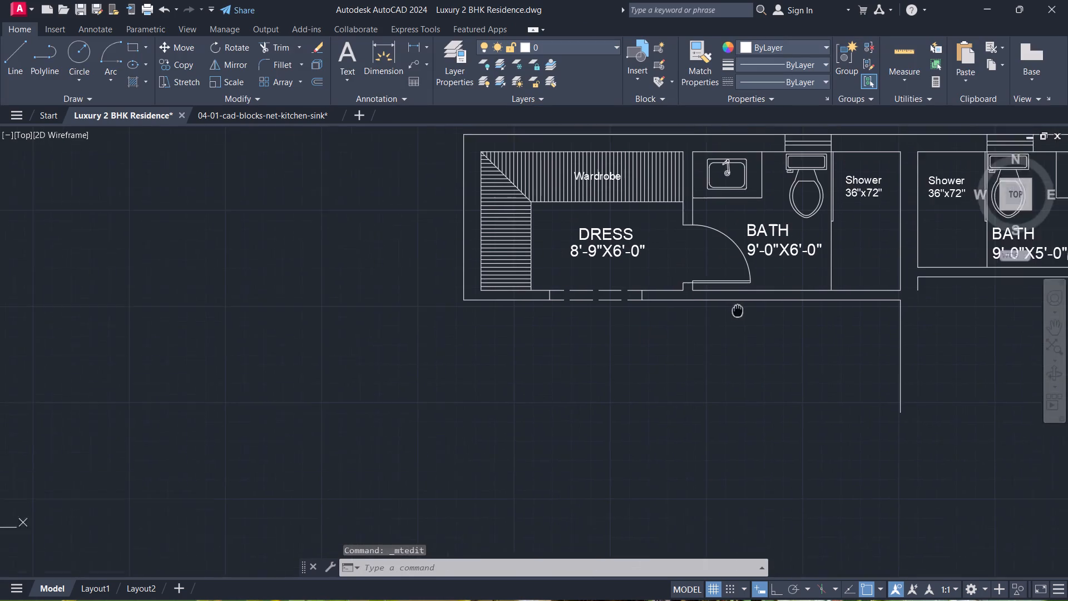
middle_click_drag(736, 312, 731, 329)
scroll(600, 343, "up", 1)
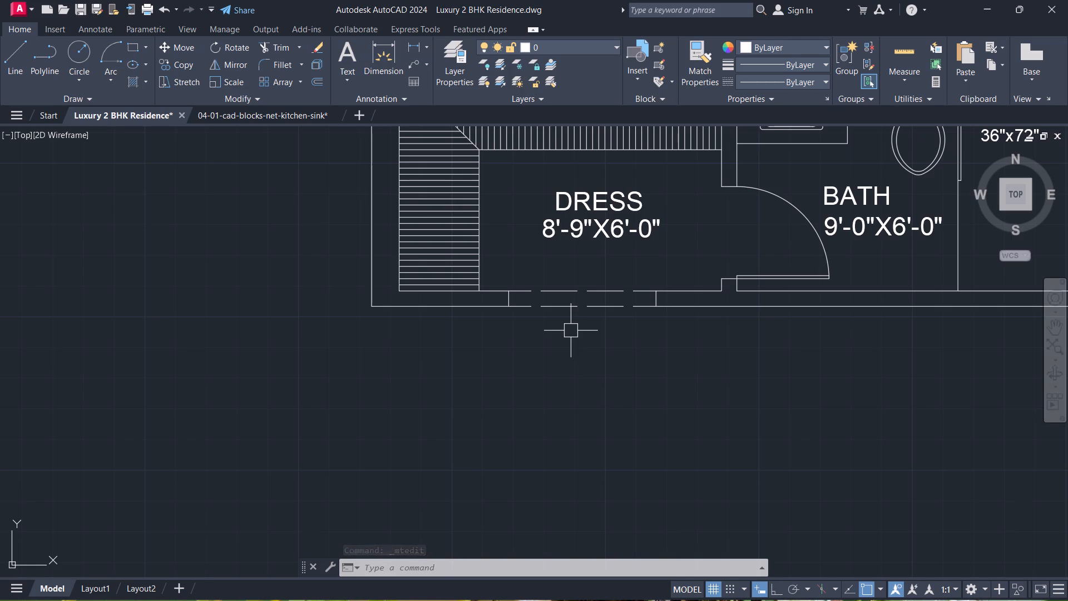
scroll(704, 248, "down", 3)
middle_click_drag(684, 281, 655, 233)
scroll(684, 281, "up", 1)
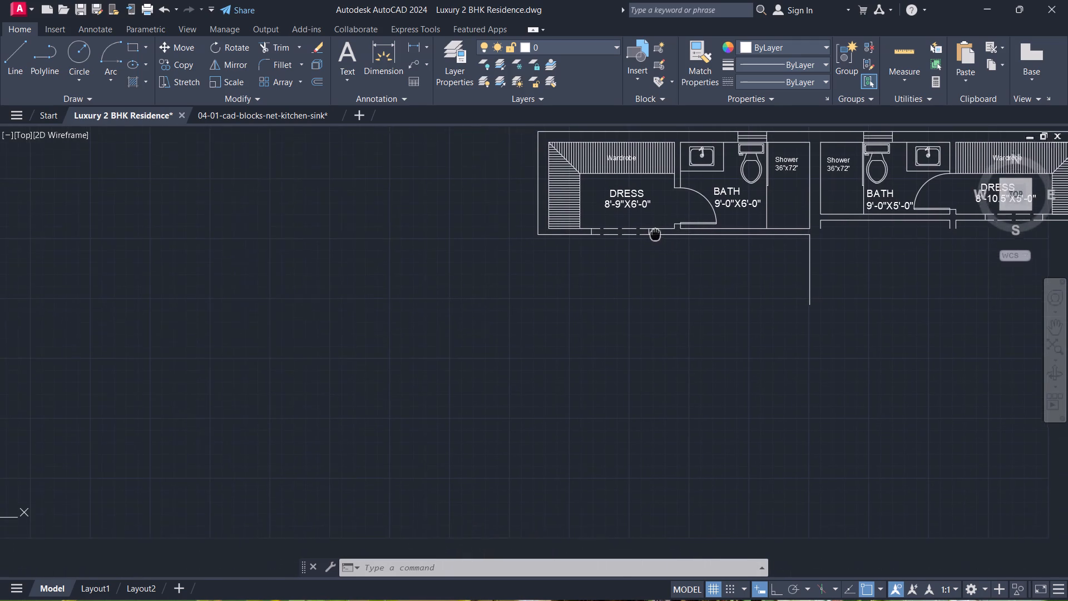
middle_click_drag(655, 233, 654, 242)
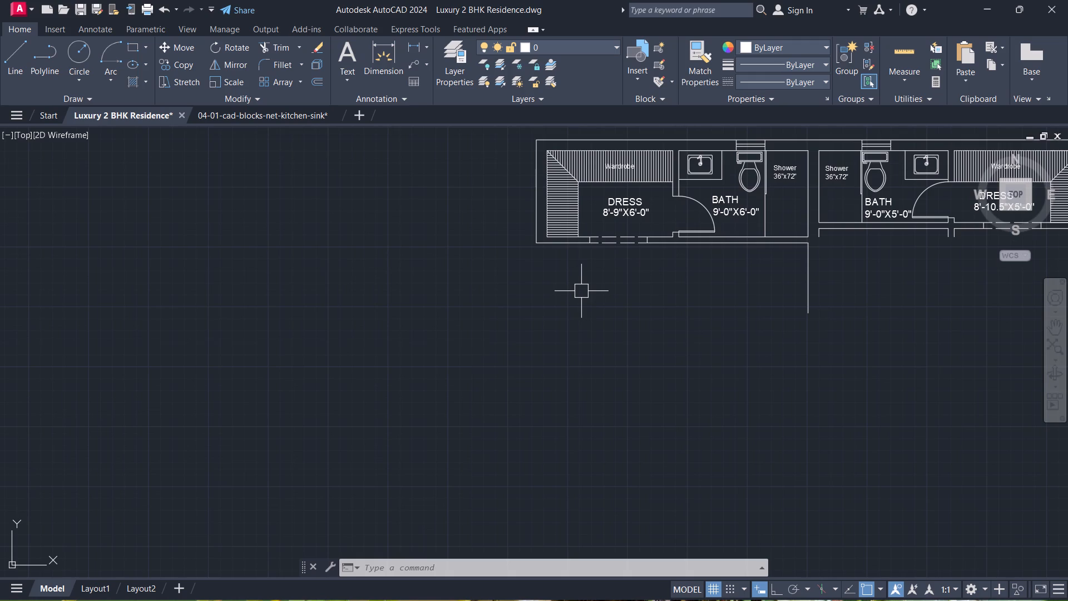
scroll(632, 267, "up", 1)
type("o")
key("space")
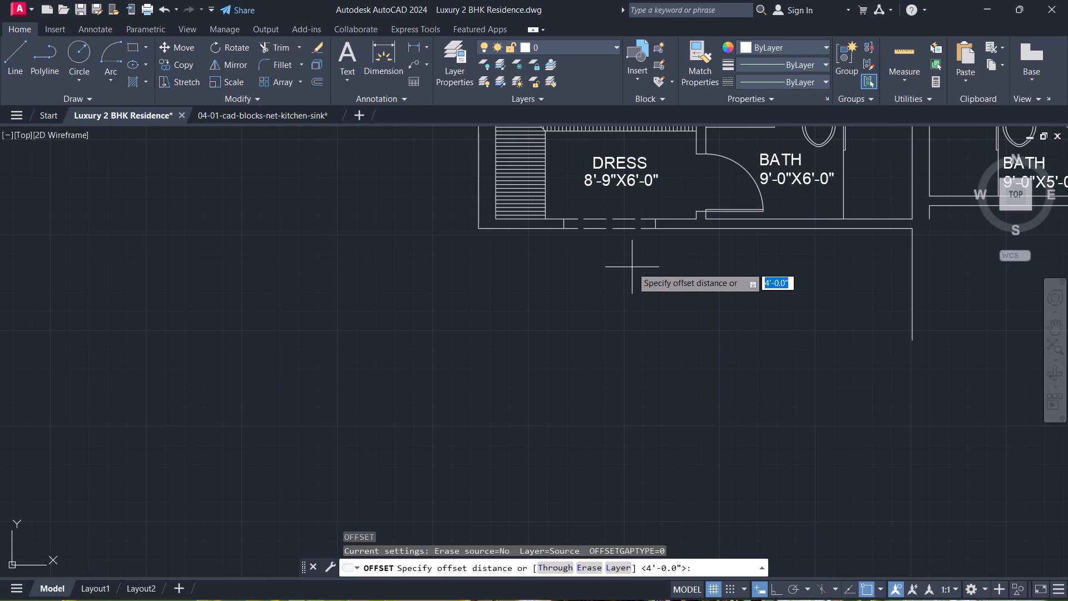
type("13'")
key("Return")
scroll(682, 199, "up", 1)
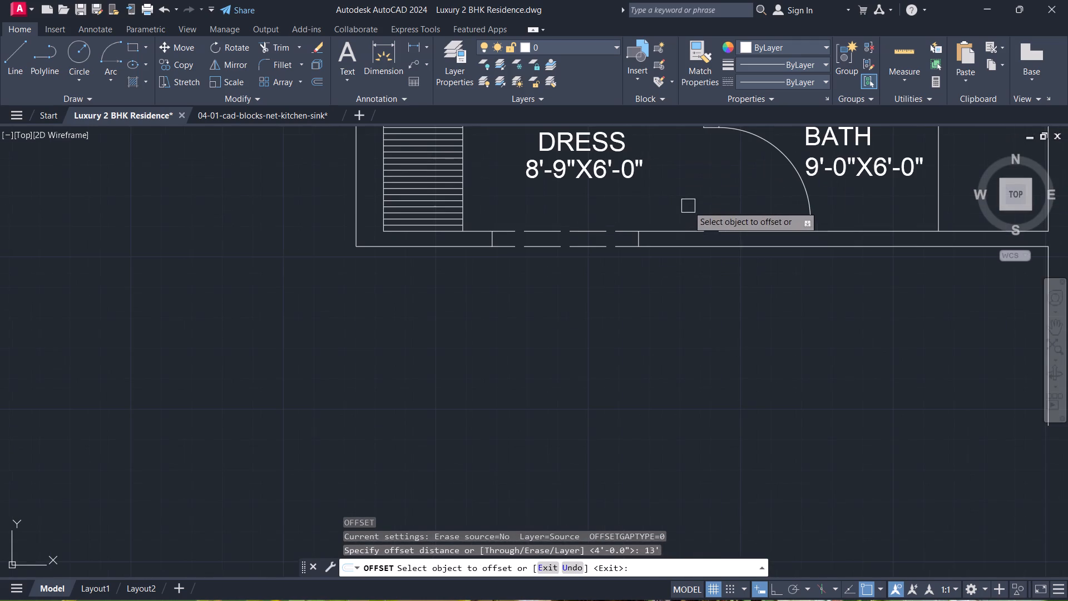
left_click(712, 243)
left_click(701, 276)
key("Escape")
Fillet the new southern line with the outer west wall line to form the room's southwest corner.
scroll(699, 283, "down", 4)
middle_click_drag(696, 284, 656, 189)
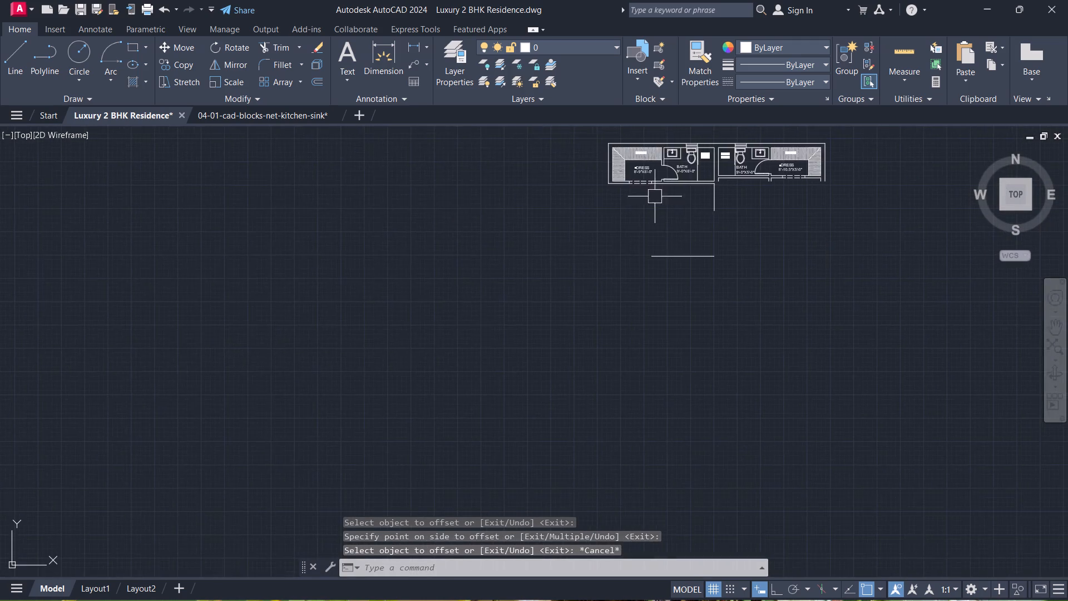
scroll(669, 231, "up", 2)
key("f")
key("space")
left_click(685, 290)
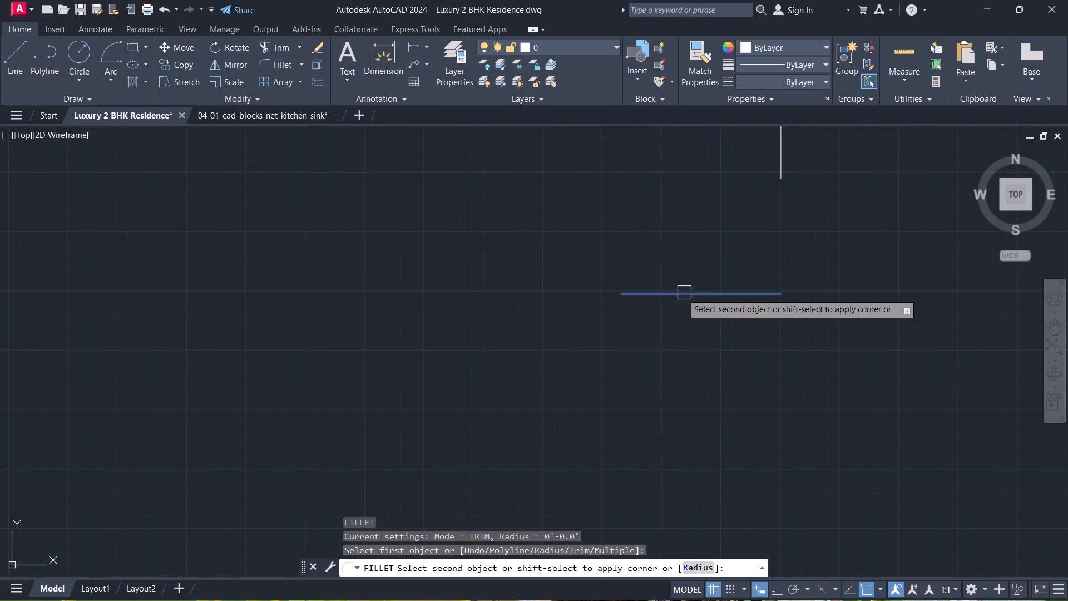
scroll(651, 240, "down", 1)
middle_click_drag(651, 240, 670, 332)
scroll(601, 240, "up", 2)
left_click(568, 221)
key("Escape")
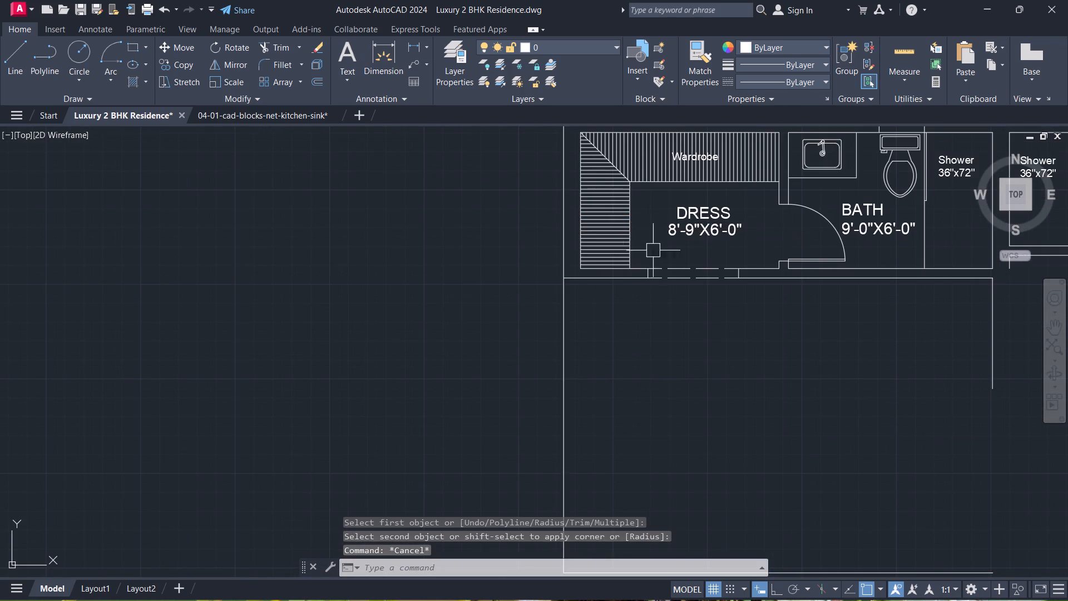
Offset the outer west wall line 9" inward to form the west wall's inner face.
scroll(666, 259, "down", 3)
middle_click_drag(667, 259, 607, 219)
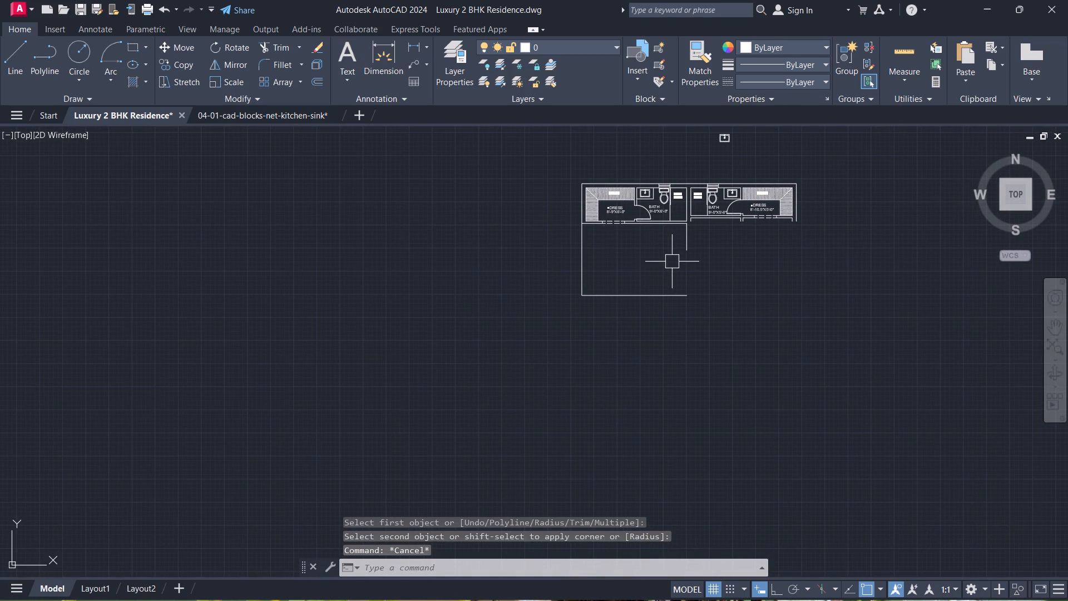
type("o")
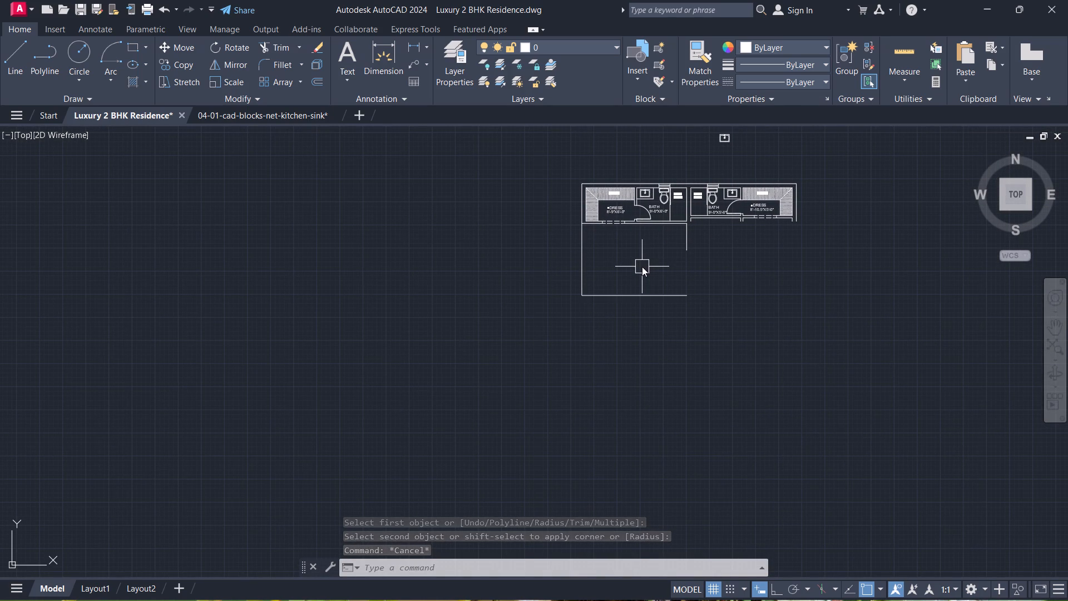
key("space")
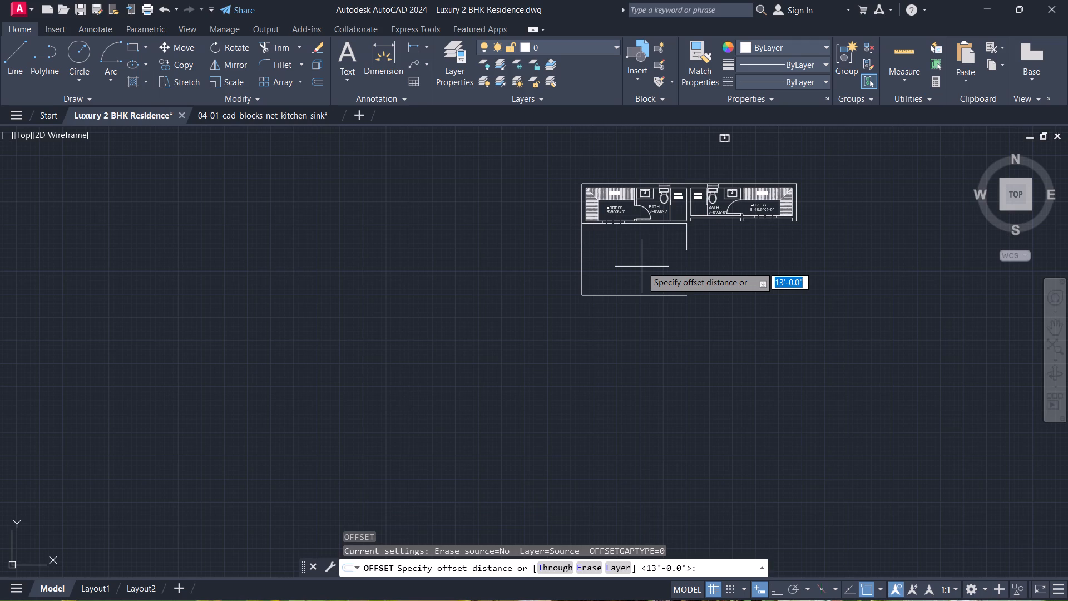
key("9")
key("Return")
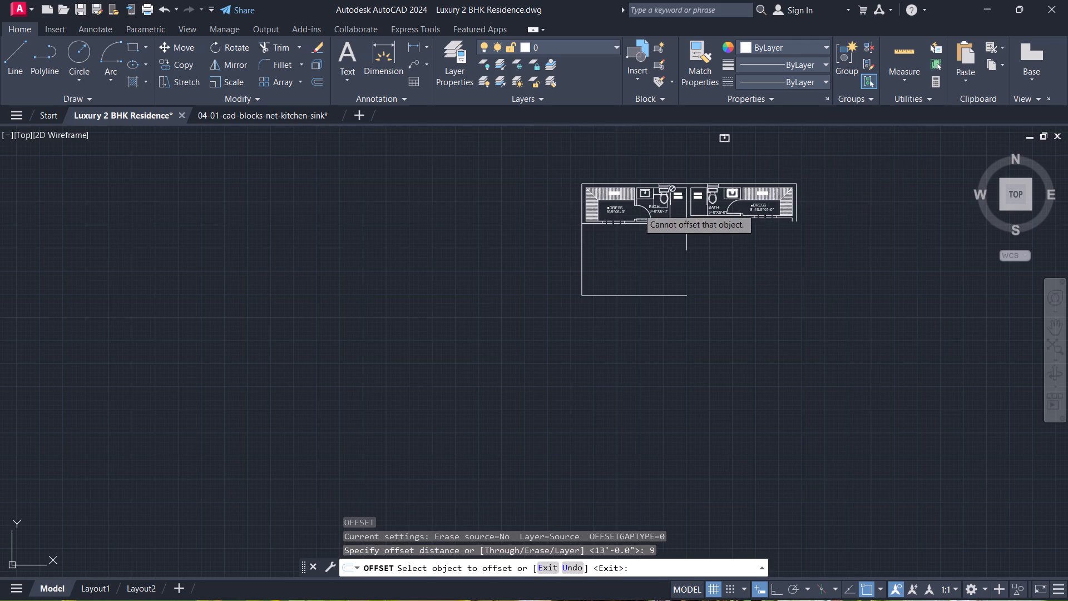
scroll(638, 209, "up", 3)
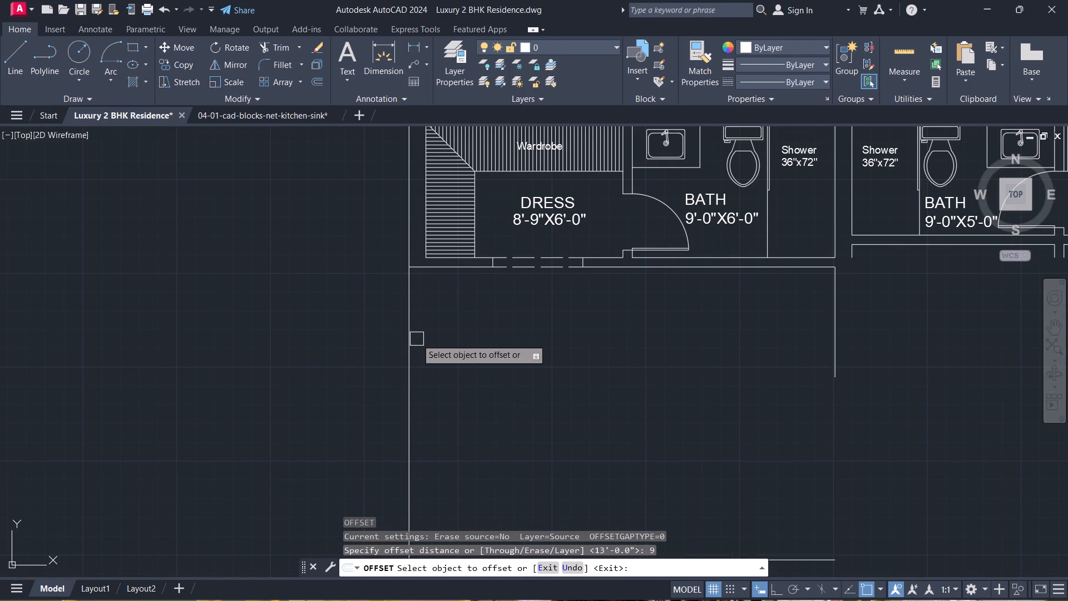
left_click(416, 339)
left_click(422, 342)
key("Escape")
Trim the offset west wall line where it crosses the dressing room's south wall.
scroll(437, 239, "up", 3)
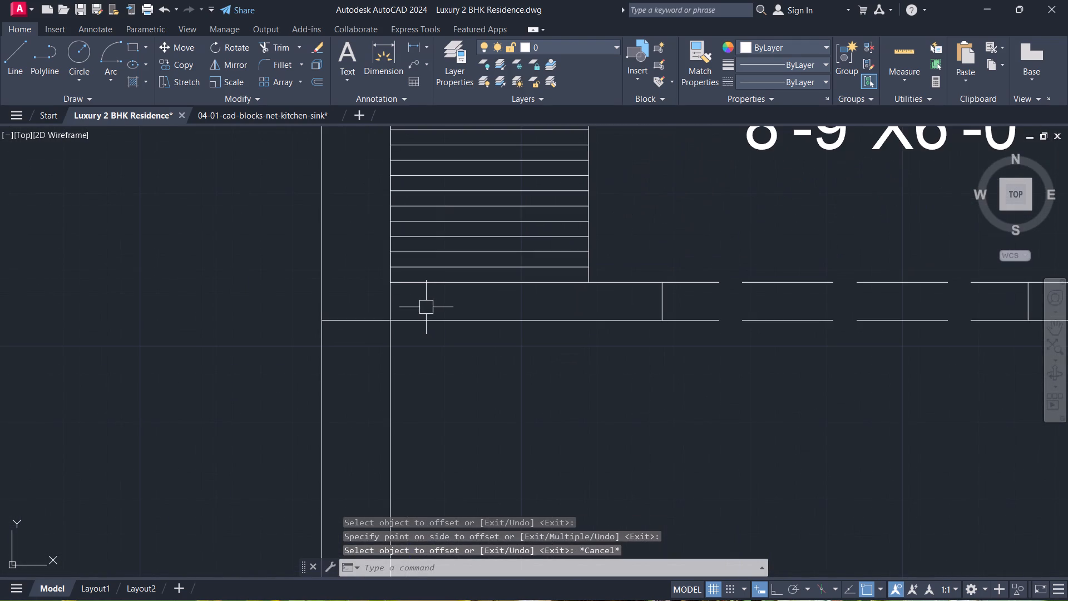
type("tr")
key("space")
scroll(418, 312, "up", 2)
middle_click_drag(447, 275, 536, 144)
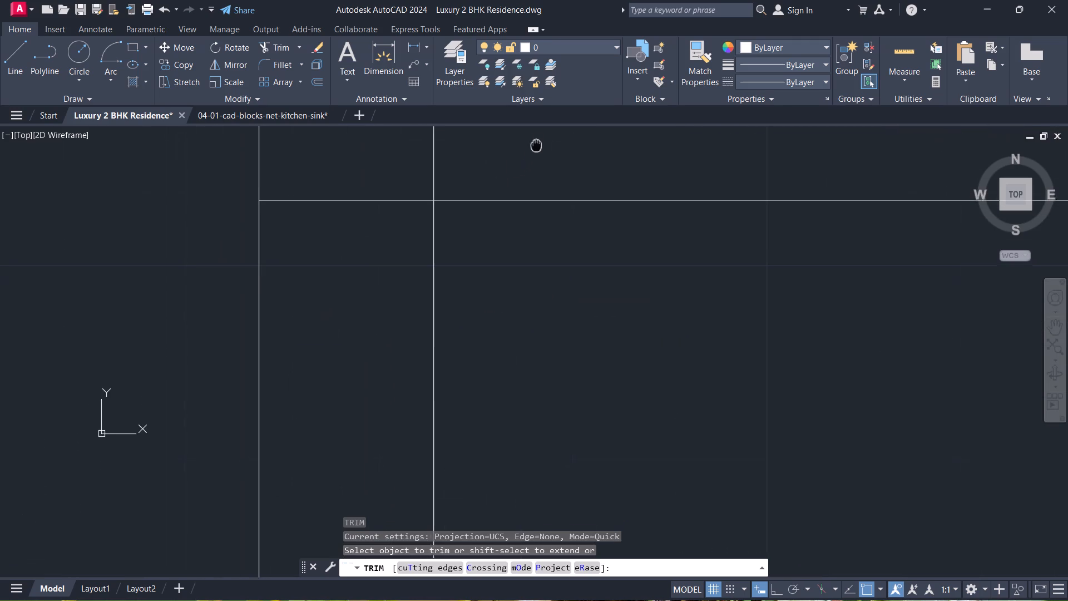
middle_click_drag(536, 144, 537, 142)
left_click(494, 145)
left_click(416, 154)
key("Escape")
scroll(442, 179, "down", 3)
middle_click_drag(442, 179, 426, 348)
scroll(419, 317, "up", 3)
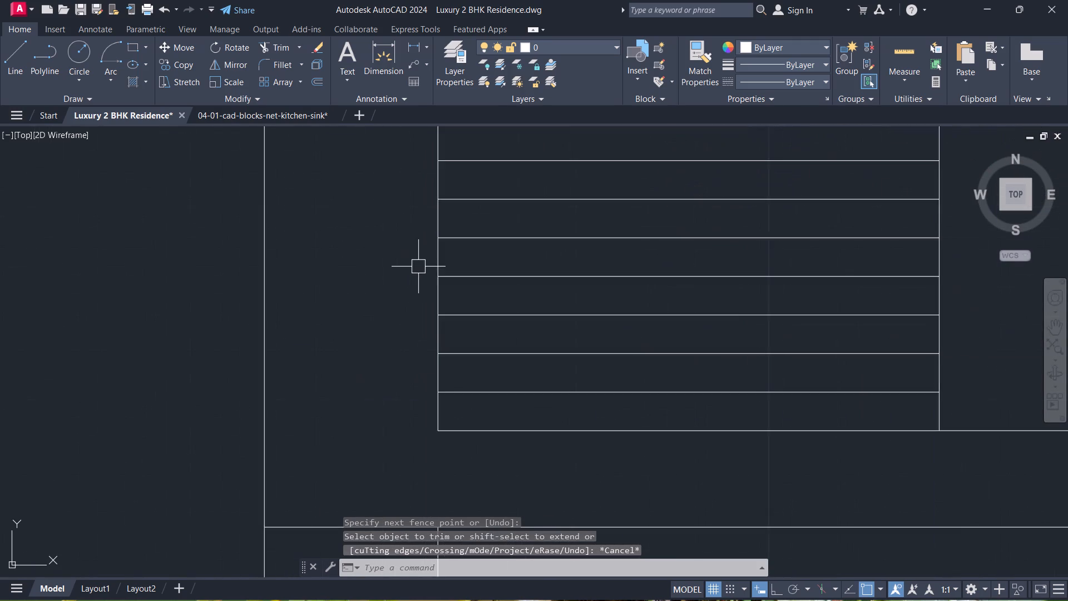
scroll(418, 267, "up", 1)
left_click(444, 268)
key("Escape")
scroll(400, 312, "down", 5)
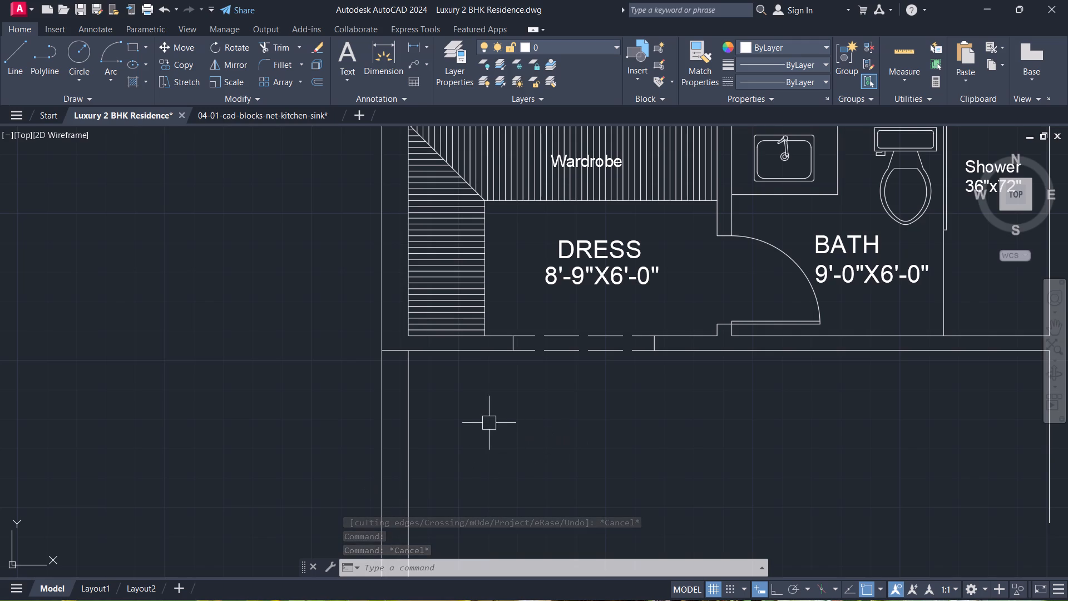
Trim the dressing room's south wall line between the west wall's outer and inner faces.
type("tr")
key("space")
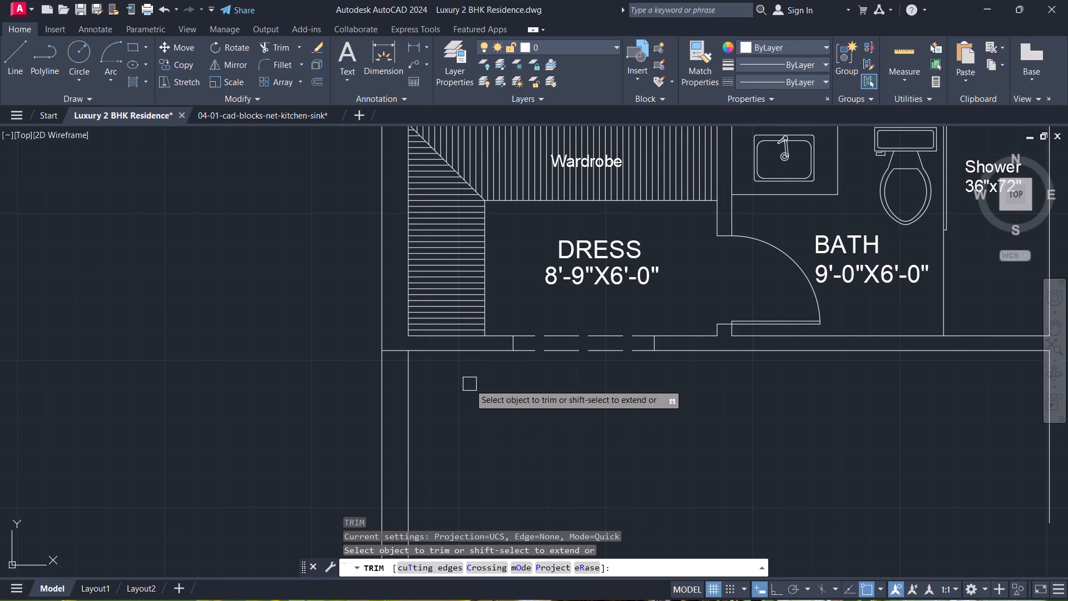
scroll(398, 352, "up", 2)
left_click(398, 352)
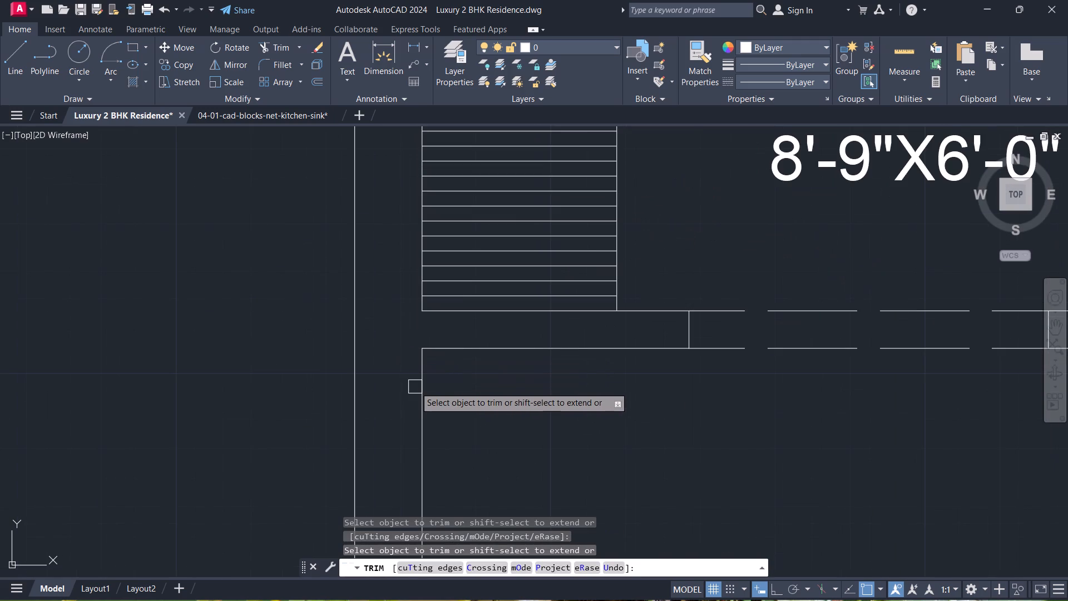
key("Escape")
Offset the inner face of the room's west wall 15' to the east to set the room's width.
scroll(475, 411, "up", 1)
scroll(476, 411, "down", 4)
middle_click_drag(478, 409, 456, 210)
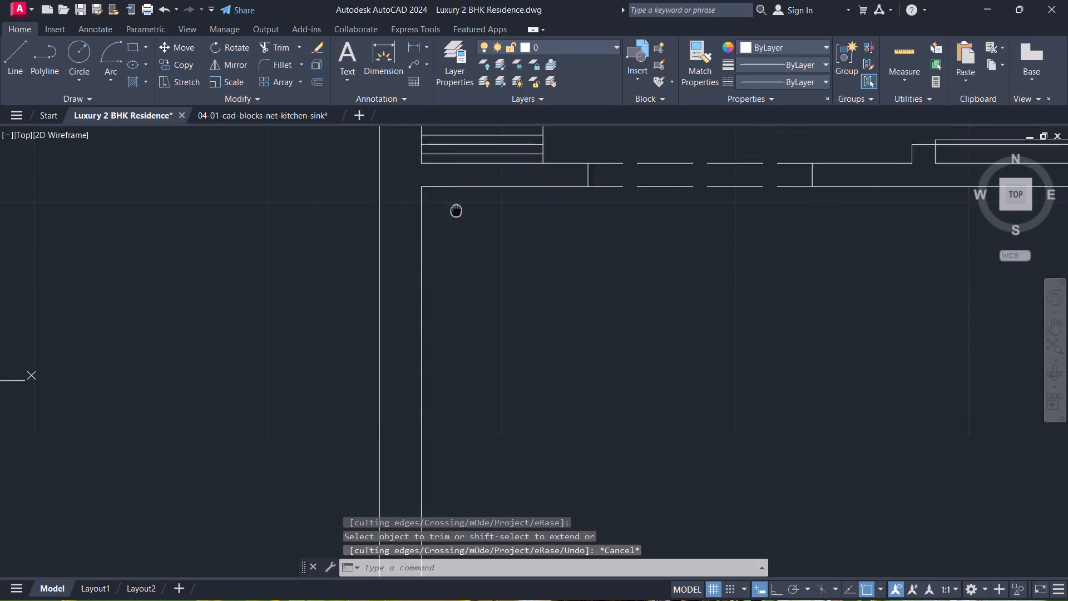
scroll(456, 210, "down", 3)
middle_click_drag(456, 210, 462, 167)
scroll(451, 346, "down", 2)
middle_click_drag(447, 346, 423, 367)
scroll(447, 346, "up", 3)
type("o")
key("space")
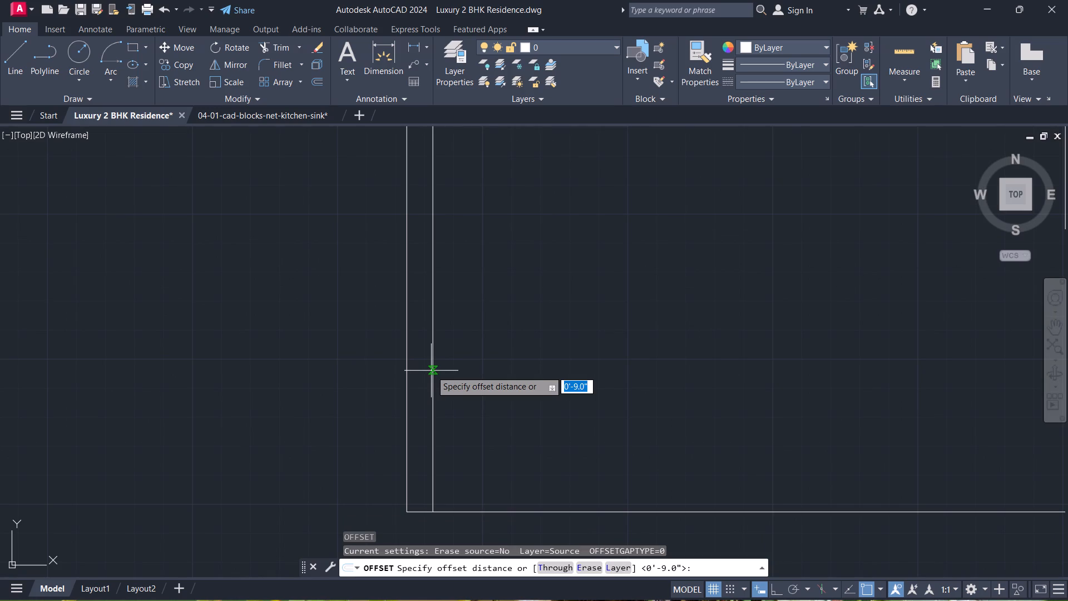
type("15'")
key("Return")
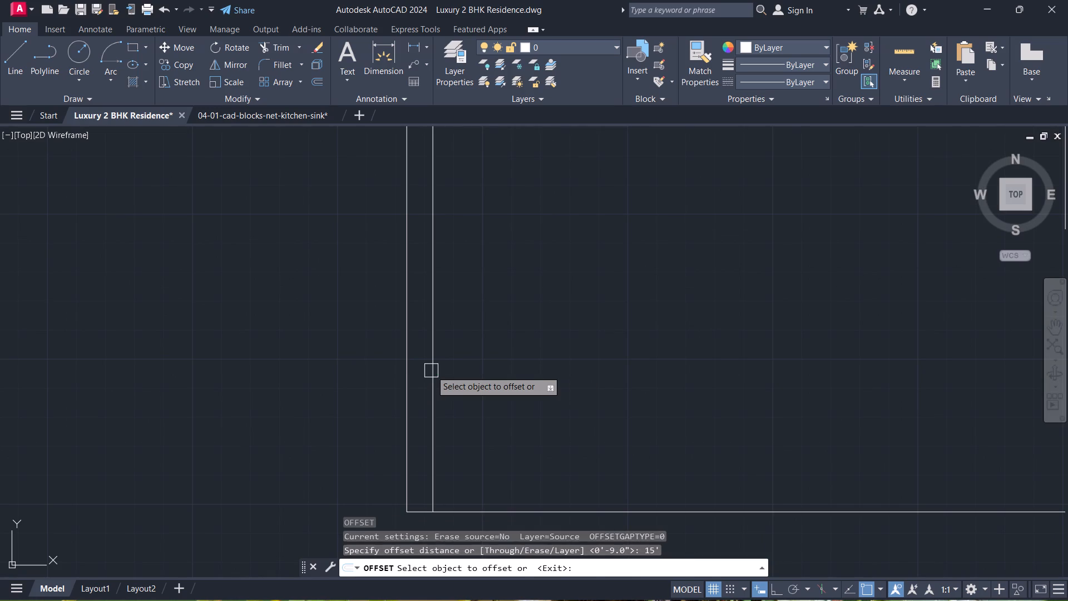
left_click(431, 371)
scroll(530, 368, "down", 2)
middle_click_drag(530, 368, 212, 445)
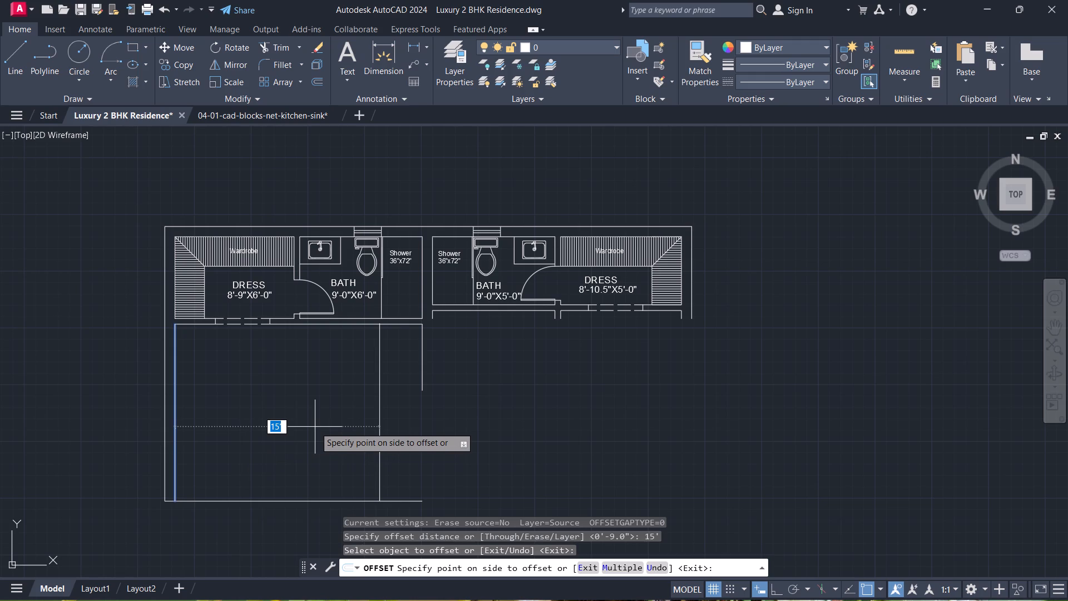
left_click(315, 427)
key("Escape")
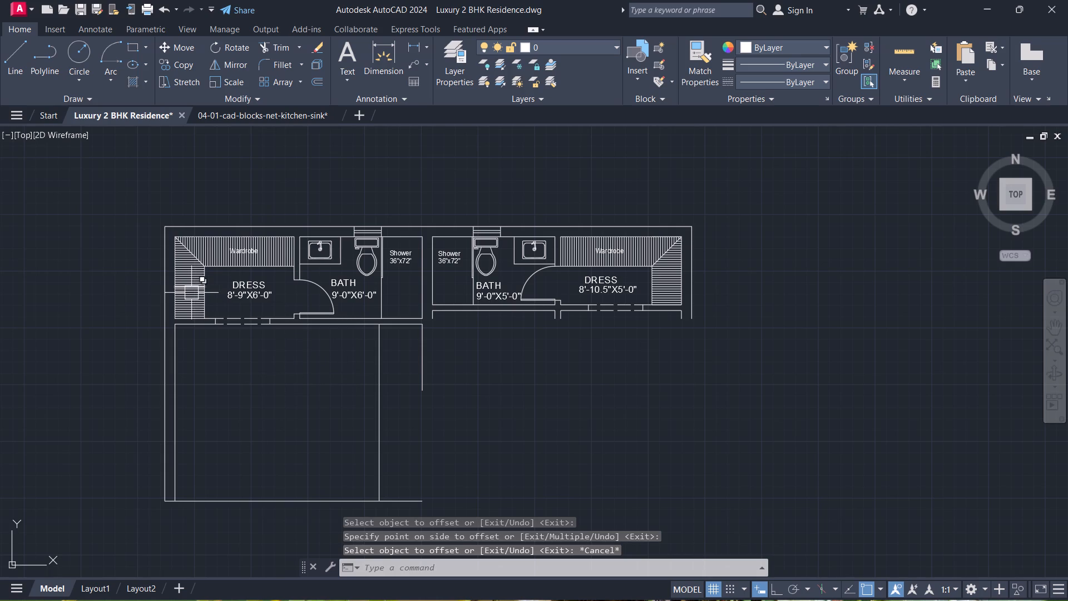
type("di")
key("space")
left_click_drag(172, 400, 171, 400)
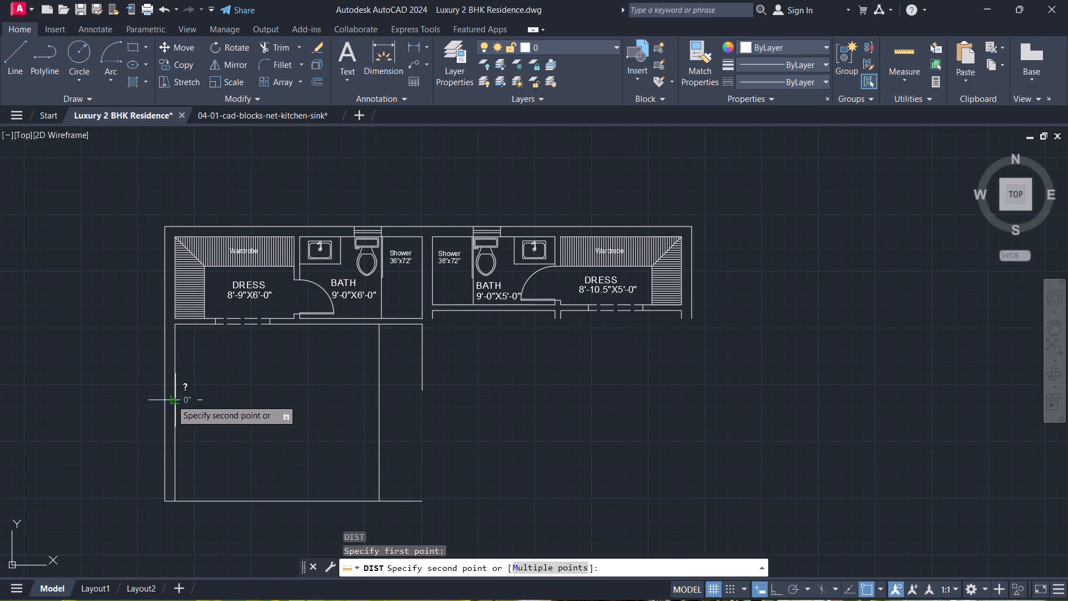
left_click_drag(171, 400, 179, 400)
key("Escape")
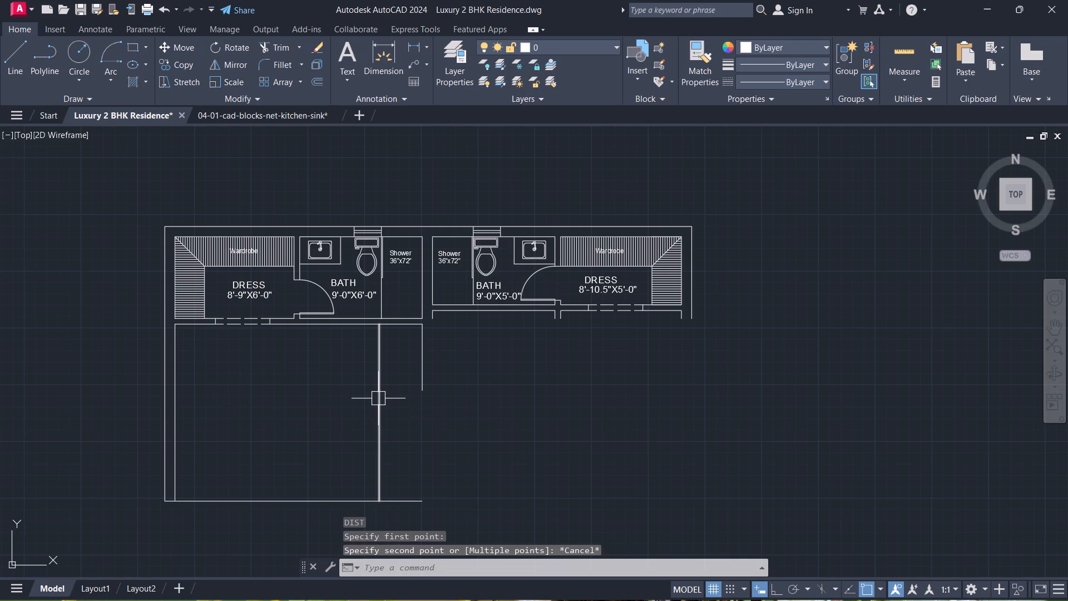
Offset the room's new east wall line 9" to the east to form the wall's outer face.
type("o")
key("space")
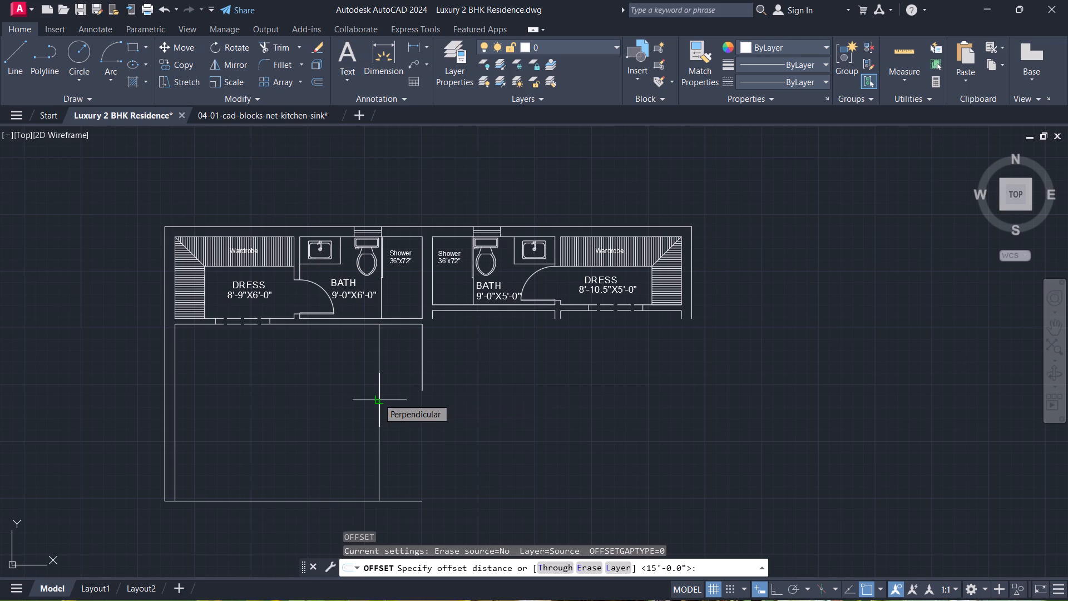
key("9")
key("Return")
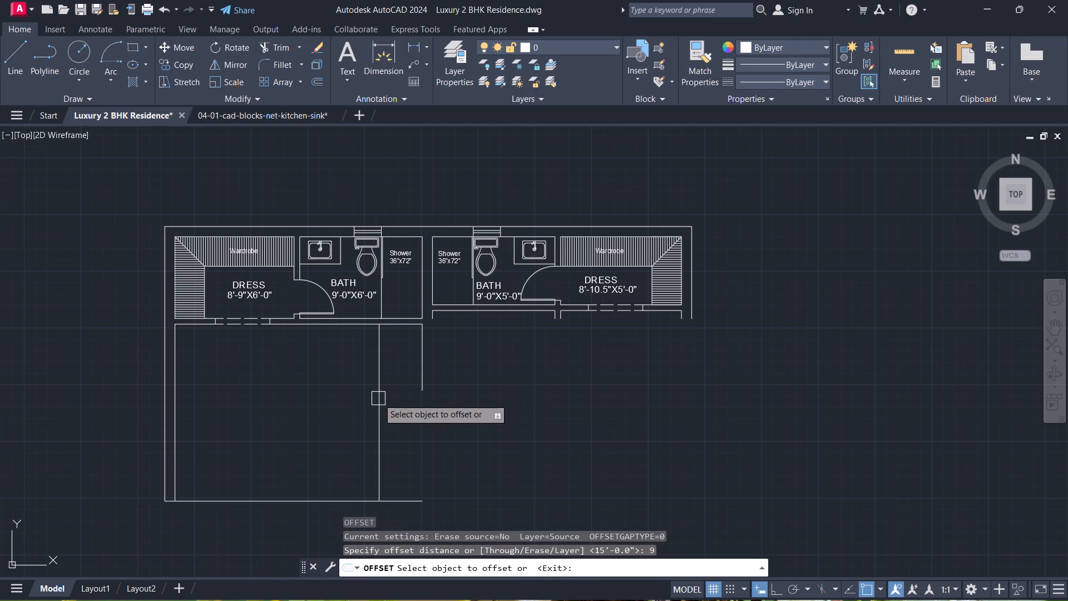
left_click(376, 387)
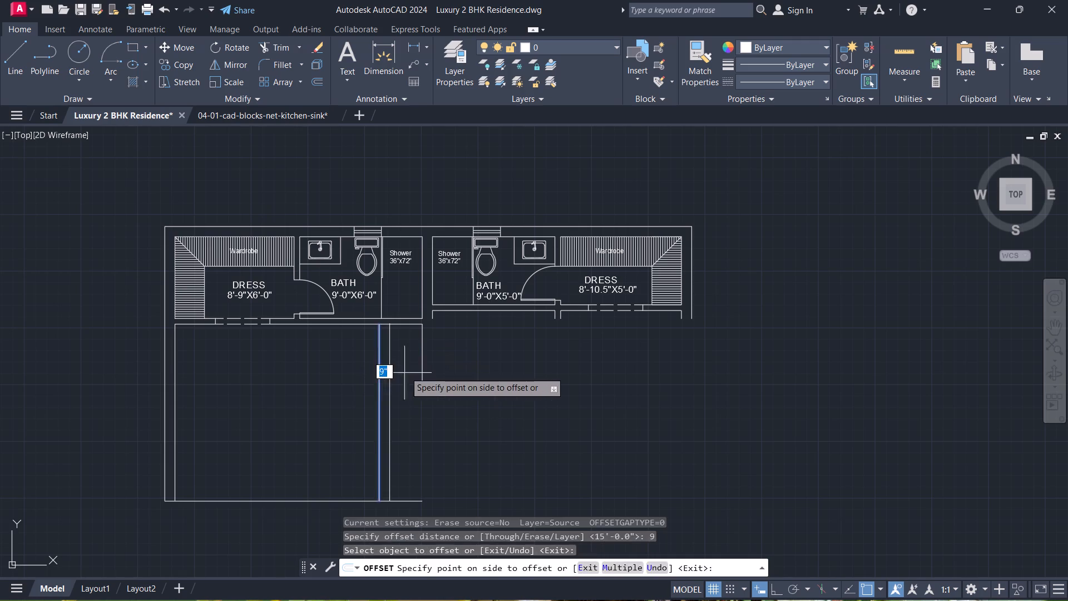
left_click(405, 372)
key("Escape")
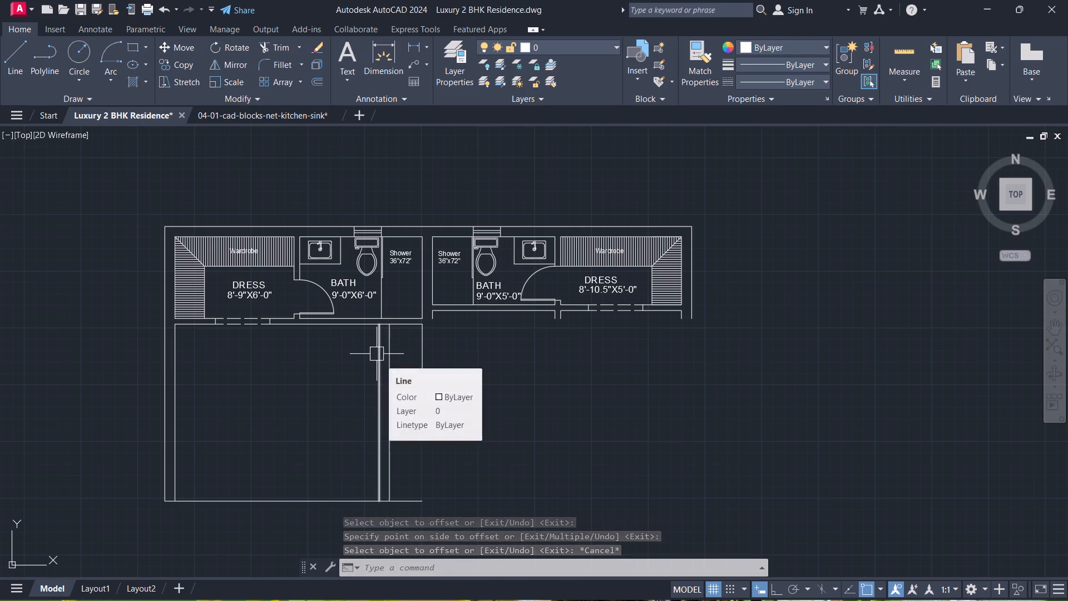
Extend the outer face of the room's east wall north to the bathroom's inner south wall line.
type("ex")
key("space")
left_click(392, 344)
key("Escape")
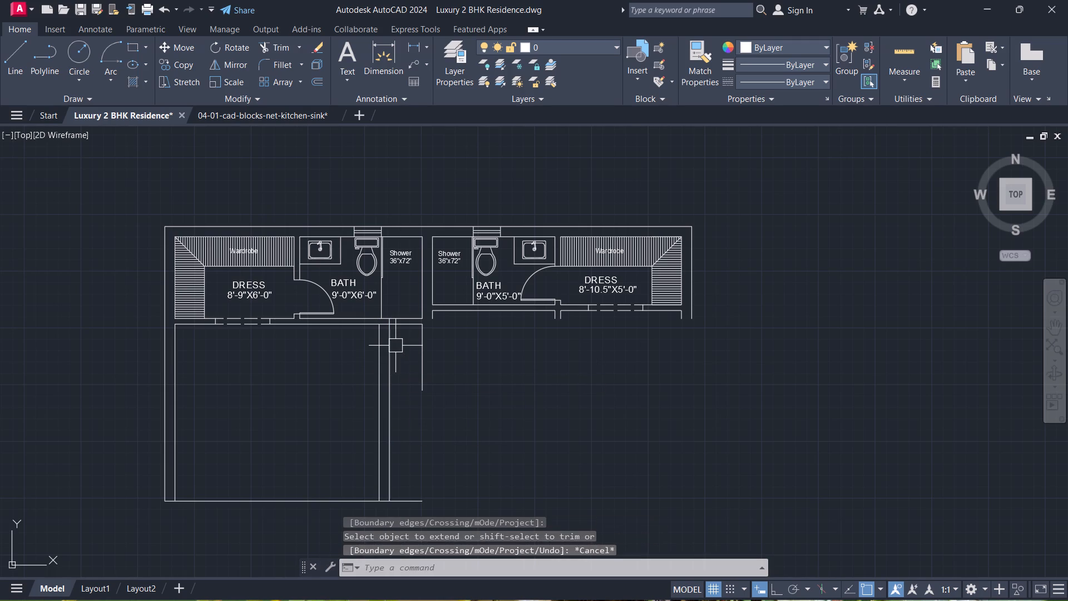
Offset the western bathroom's inner south wall line 9" to the south.
scroll(392, 343, "up", 1)
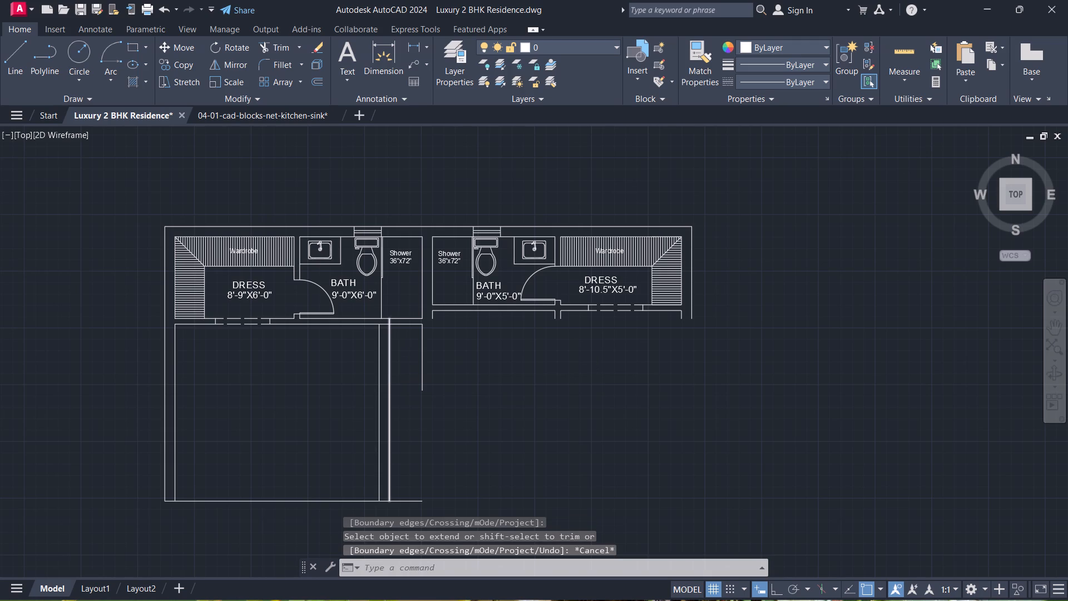
scroll(392, 343, "up", 1)
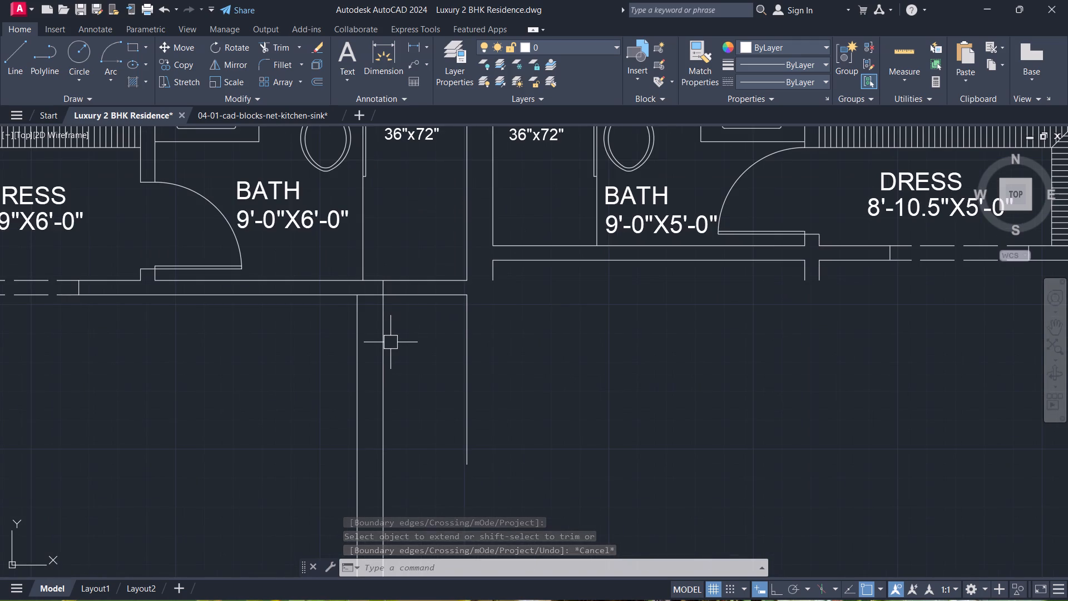
type("o")
key("space")
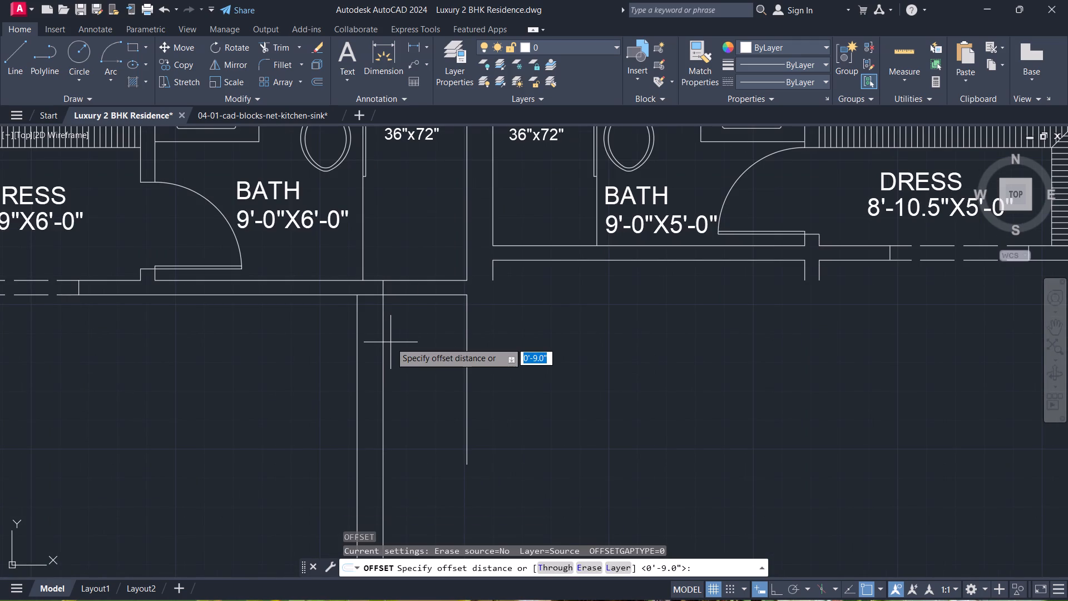
key("9")
key("Return")
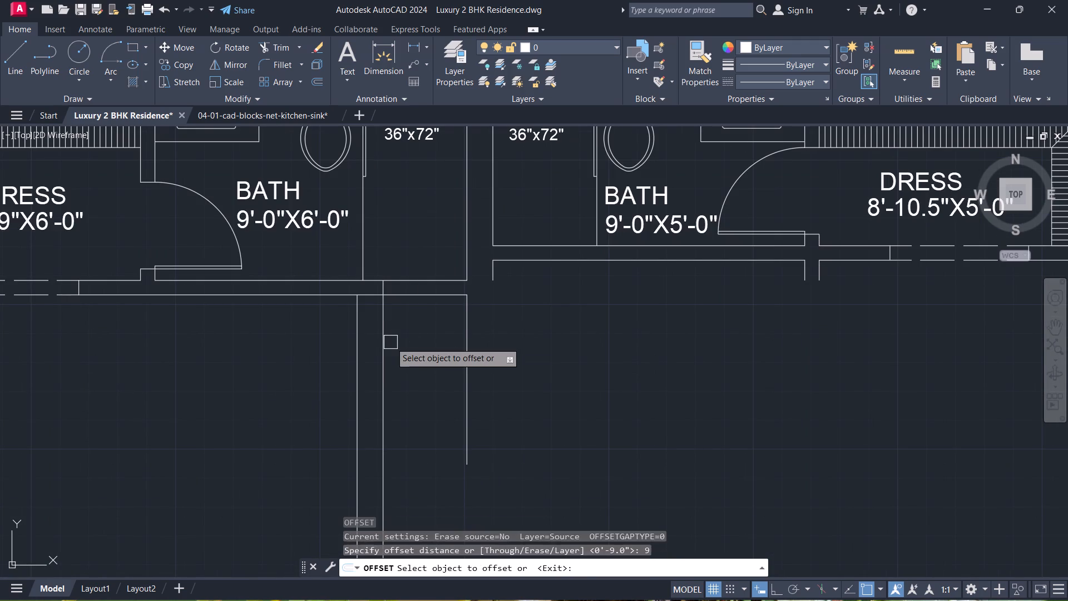
left_click(423, 282)
left_click(447, 343)
key("Escape")
Trim the new offset line between the east wall's two faces and across the room west of them.
type("tr")
key("space")
scroll(363, 334, "up", 2)
left_click(375, 259)
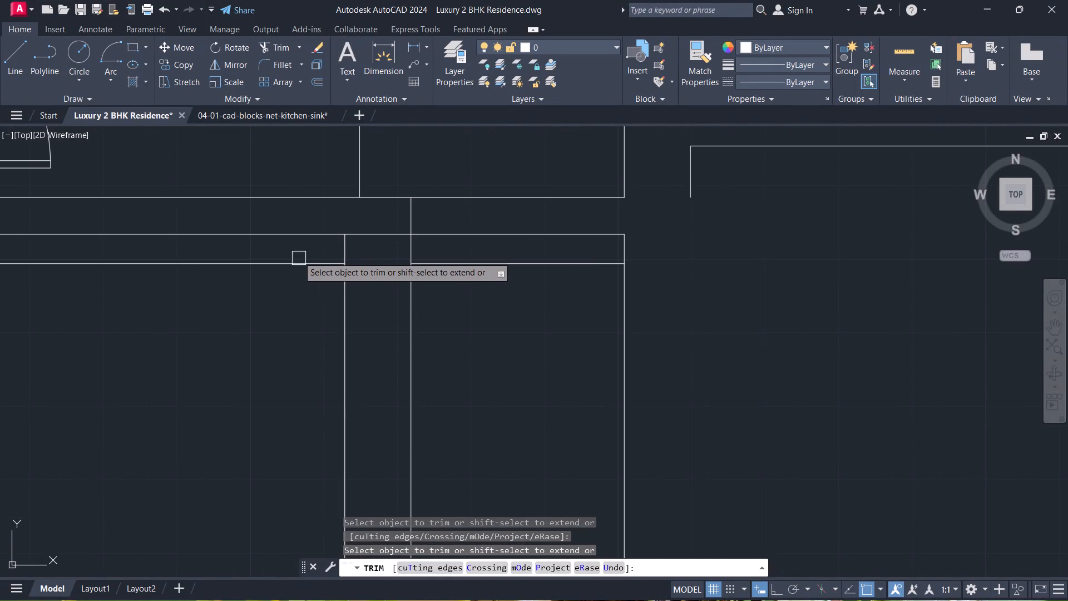
left_click(296, 254)
left_click(274, 283)
key("Escape")
Trim the part of the east wall's outer face that projects north of the new offset line.
key("space")
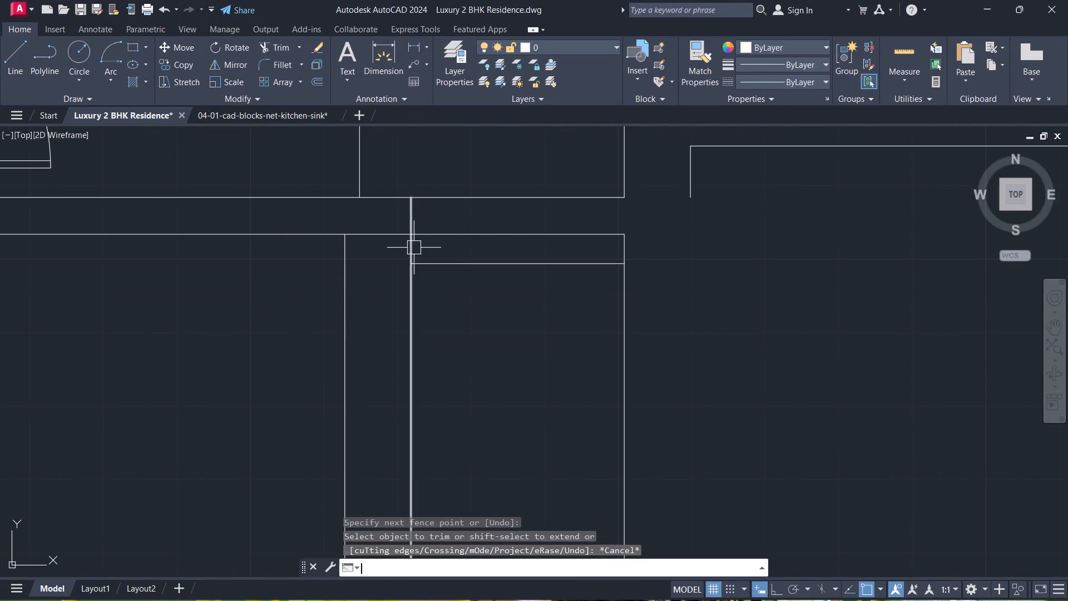
scroll(414, 248, "up", 2)
left_click(413, 247)
left_click(393, 242)
left_click(403, 183)
key("Escape")
Trim the bathroom's former outer south wall line east of the room's inner east wall face to open the wall junction.
scroll(386, 251, "down", 4)
middle_click_drag(387, 255, 386, 256)
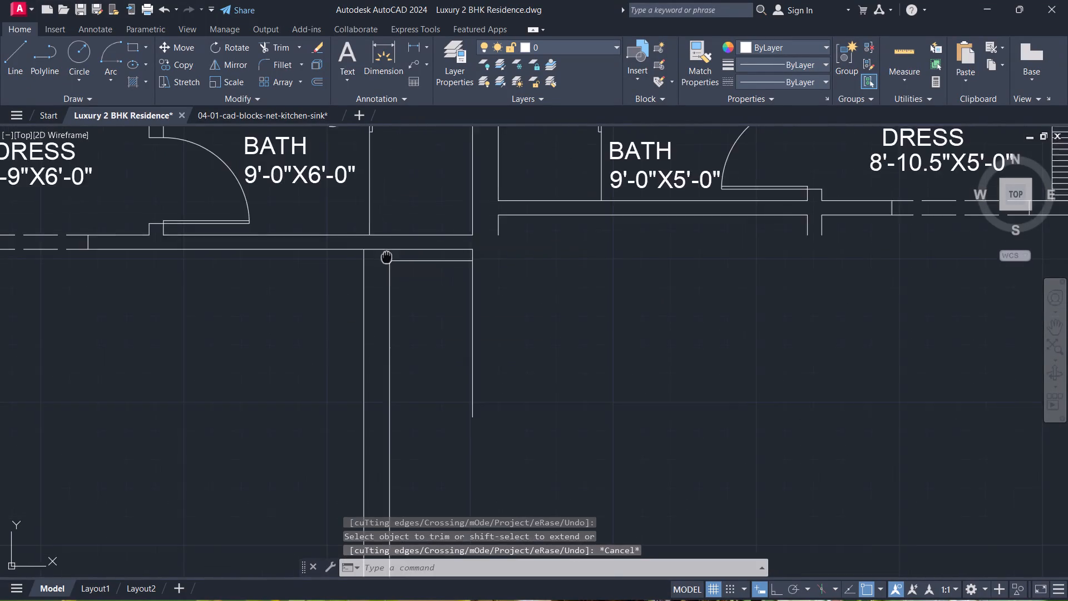
middle_click_drag(386, 256, 343, 300)
scroll(343, 290, "up", 2)
key("space")
left_click(367, 290)
key("Escape")
Fillet the outer east wall line with the southern line to form the building's southeast corner.
scroll(398, 344, "down", 2)
middle_click_drag(400, 351, 329, 347)
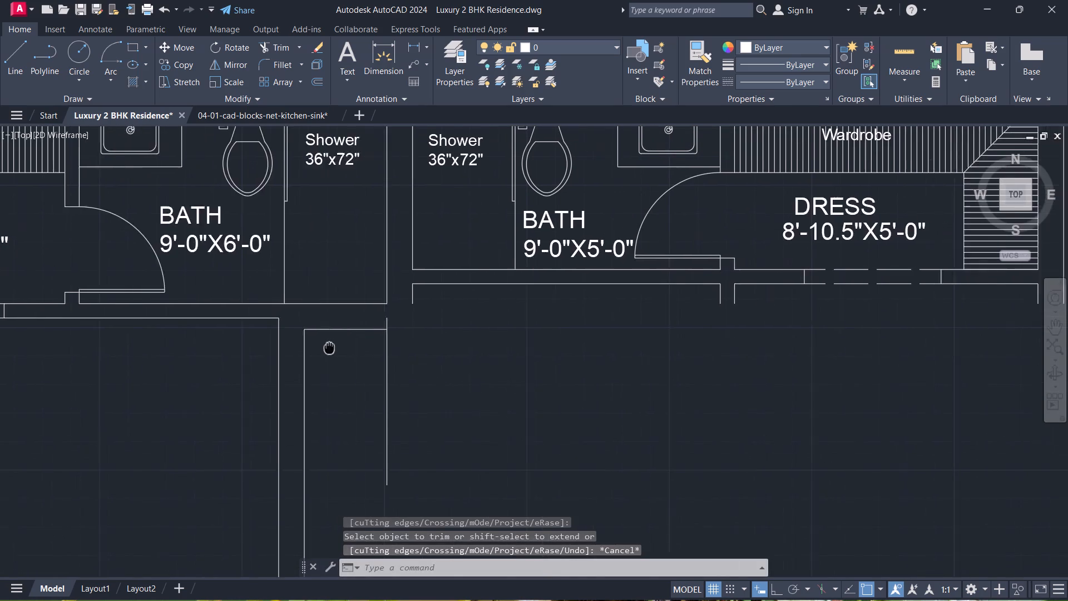
middle_click_drag(329, 347, 307, 349)
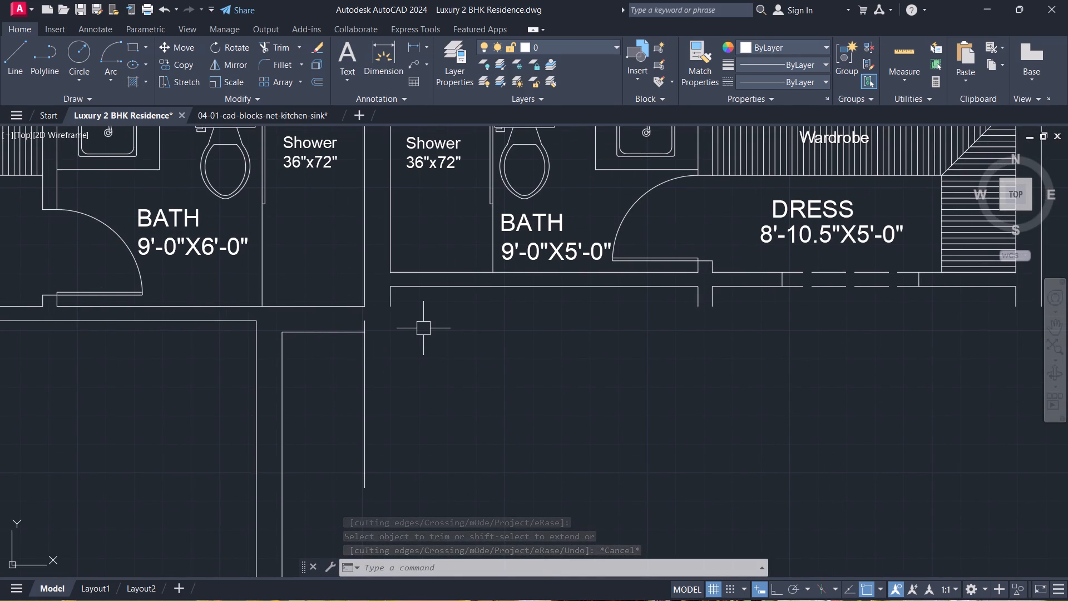
scroll(455, 392, "down", 2)
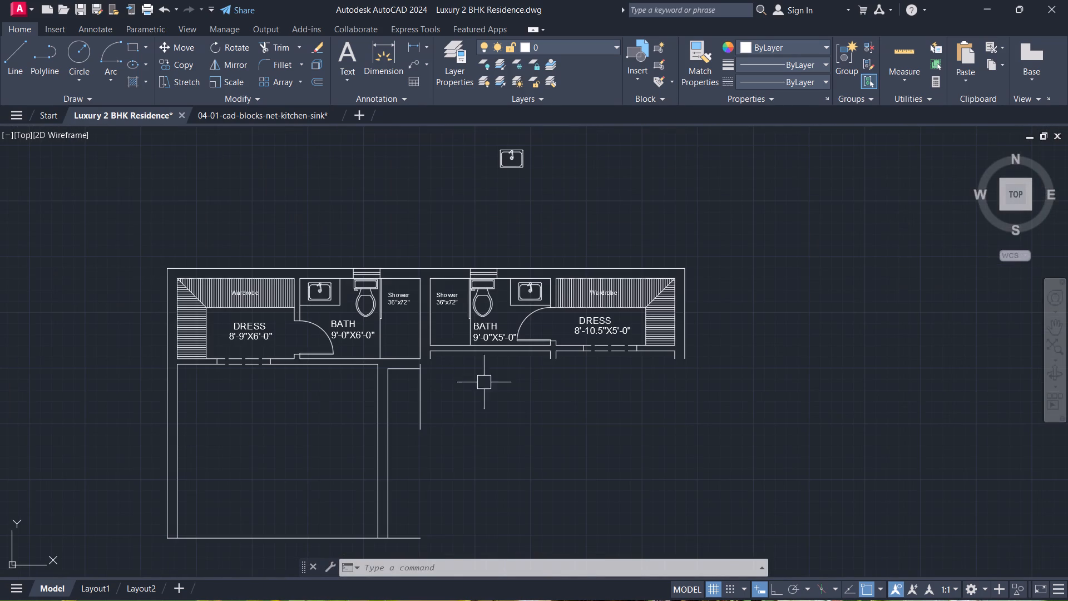
scroll(656, 352, "up", 1)
scroll(657, 387, "down", 1)
middle_click_drag(651, 386, 656, 321)
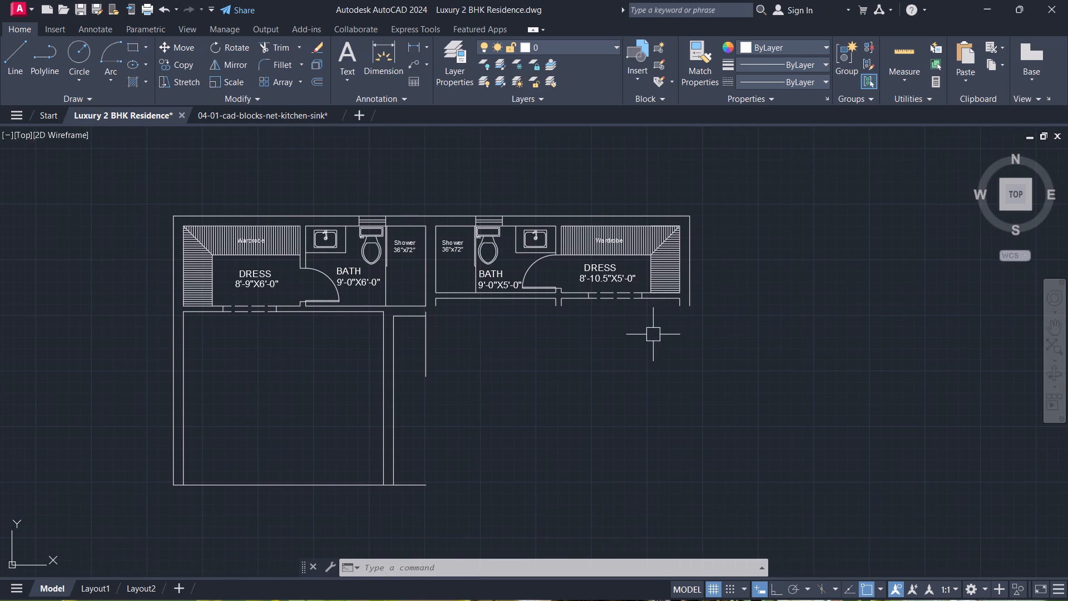
key("f")
key("space")
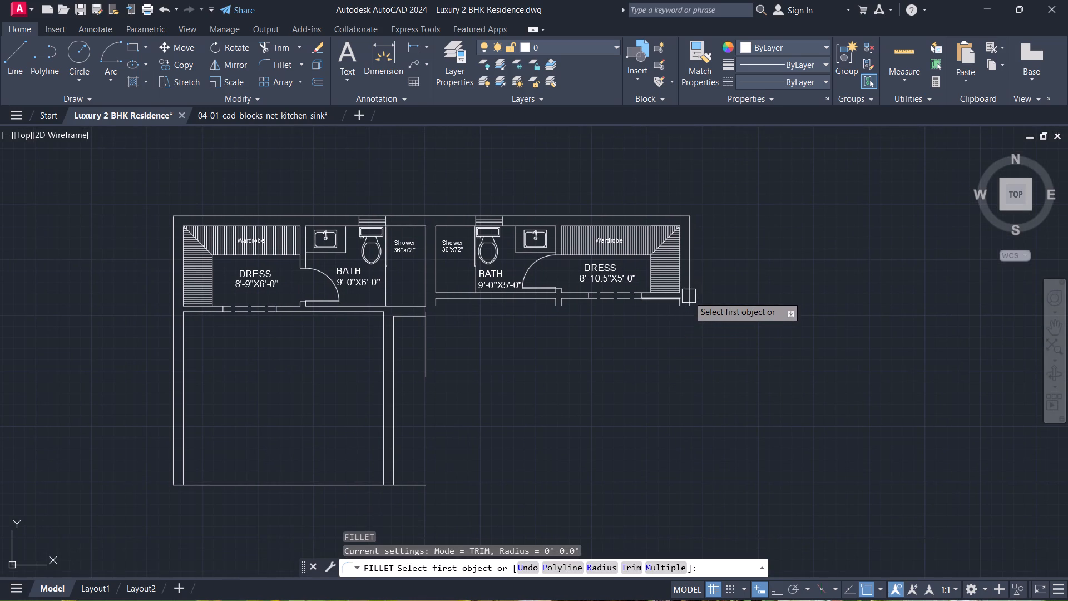
left_click(691, 292)
left_click(421, 482)
key("Escape")
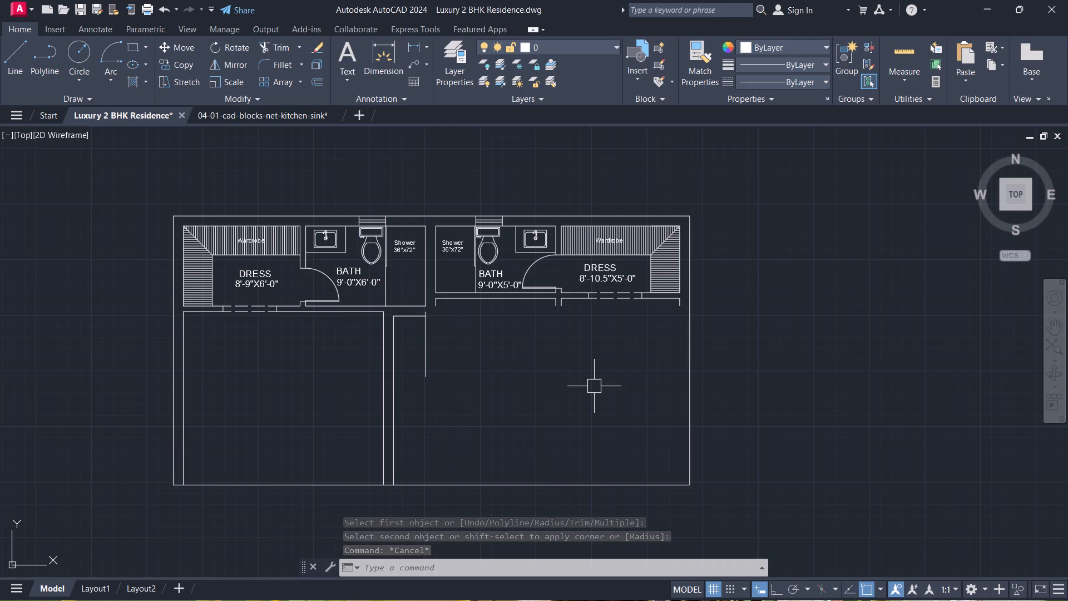
Offset the building's outer east wall line 15' to the west.
key("p")
key("Escape")
type("o 15'")
key("Return")
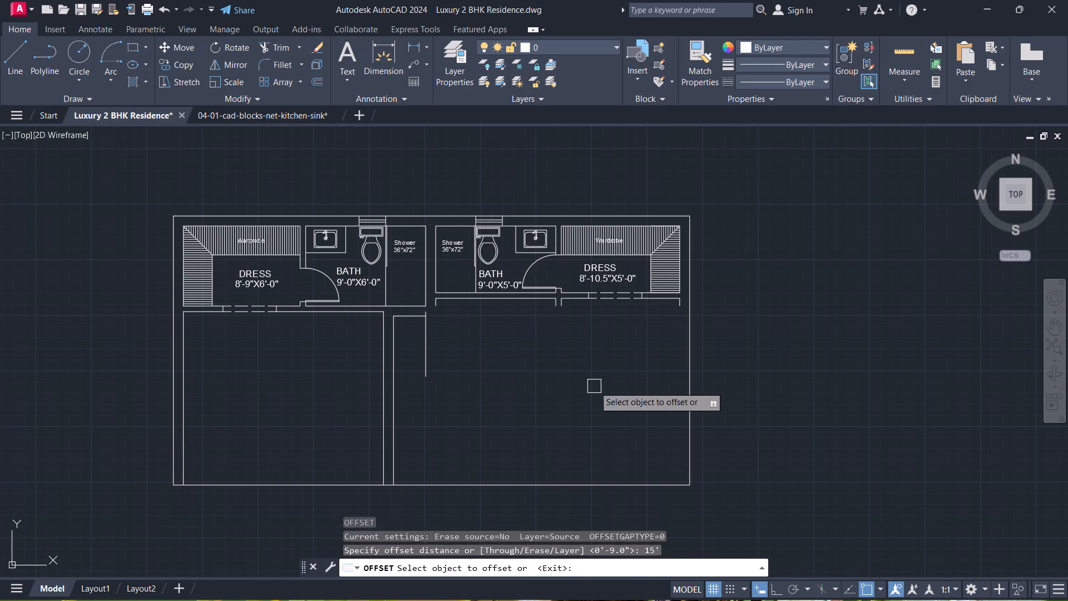
left_click(691, 403)
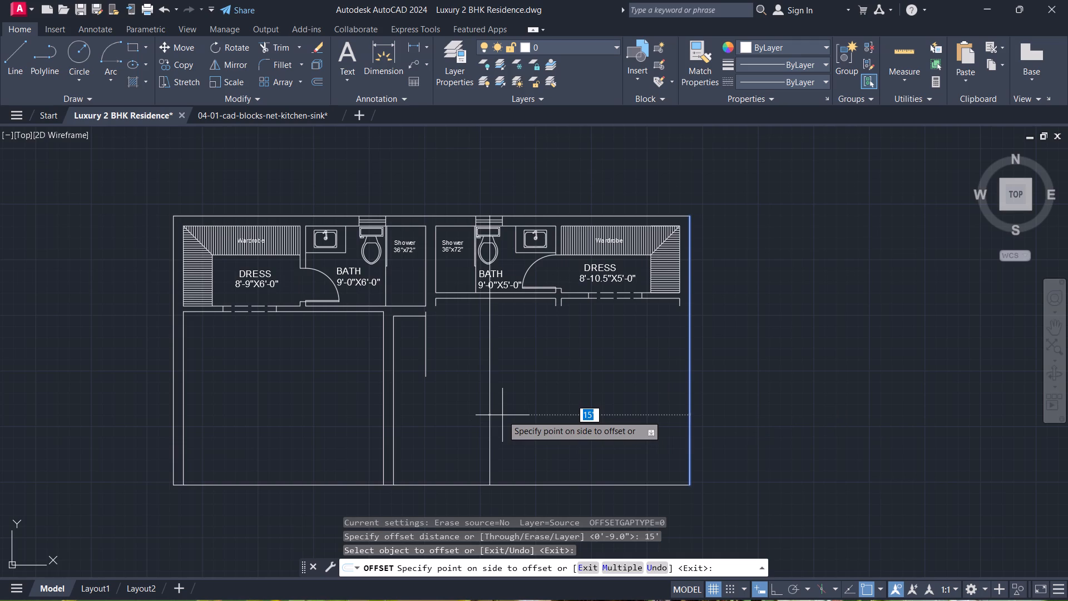
left_click(502, 415)
key("Escape")
Trim the offset line where it crosses the eastern bathroom's south wall.
scroll(484, 269, "up", 4)
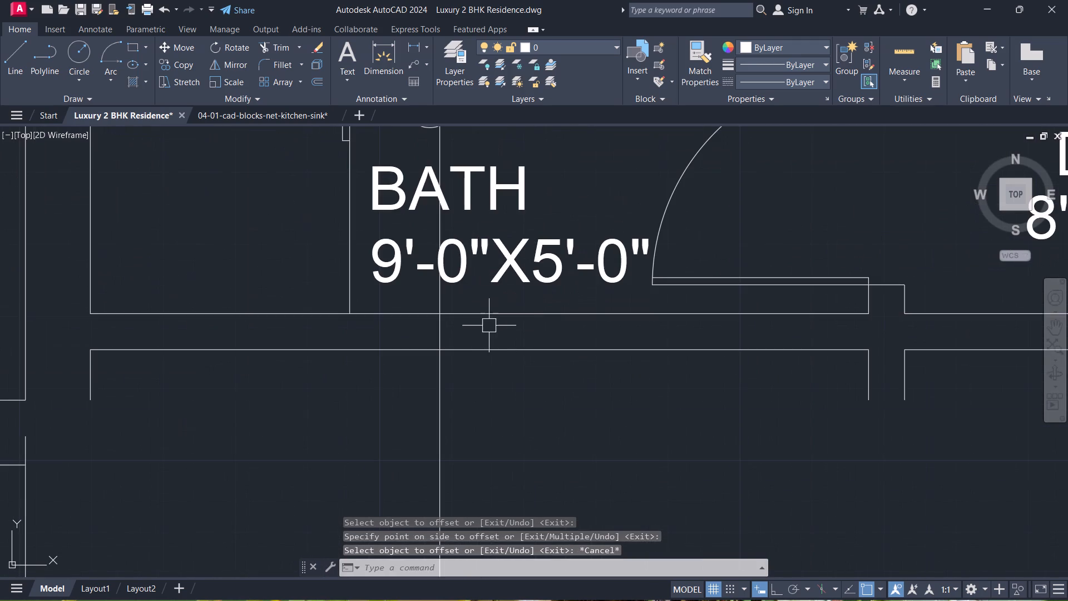
key("t")
key("r")
key("space")
scroll(473, 326, "up", 3)
left_click(470, 326)
left_click(192, 381)
key("Escape")
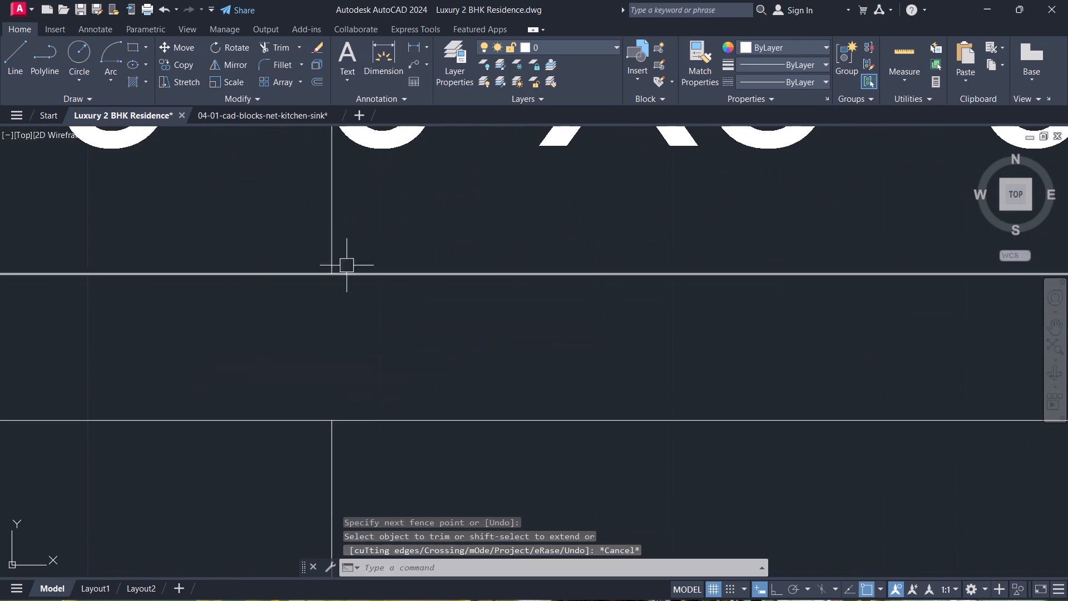
Erase the leftover piece of the offset line running through the eastern bathroom.
left_click(350, 243)
left_click(286, 227)
key("Delete")
key("Escape")
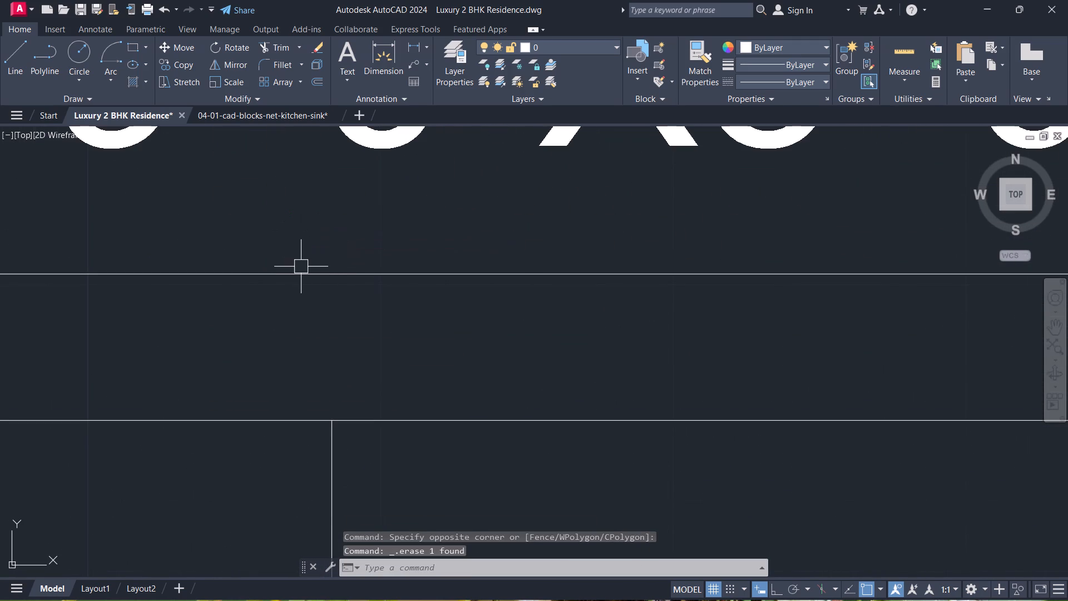
Move the remaining offset line south of the eastern bathroom 9" to the west.
scroll(301, 267, "down", 7)
left_click(368, 382)
left_click(305, 352)
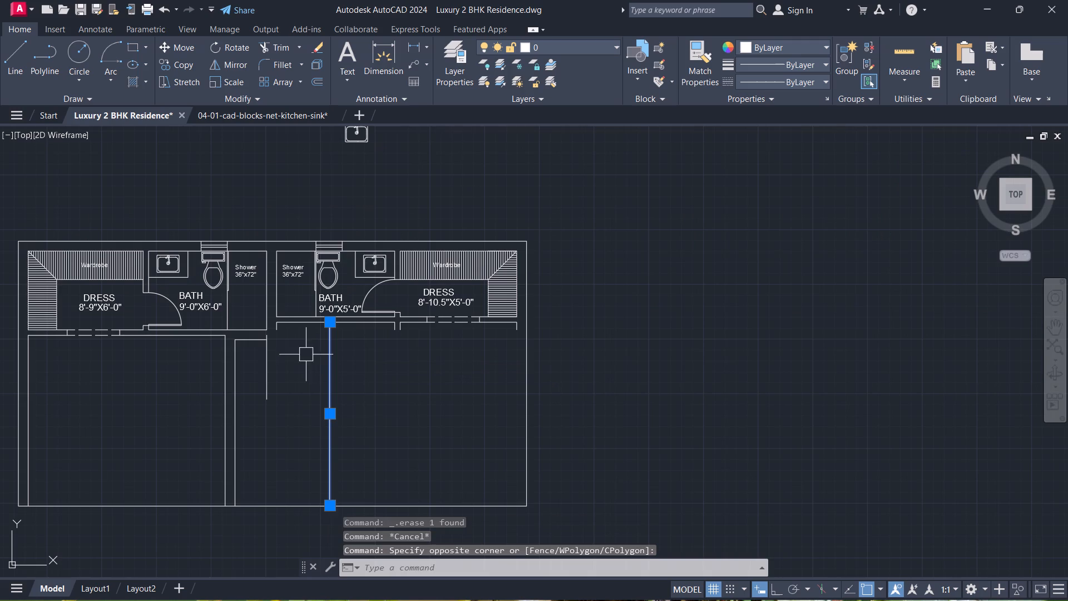
key("m")
key("space")
left_click(349, 387)
key("9")
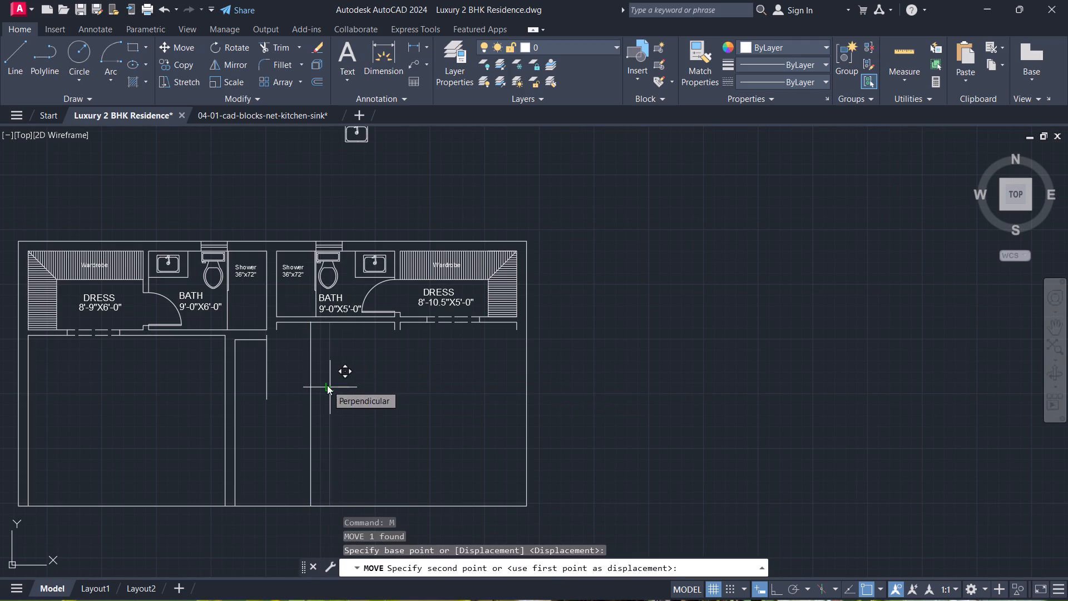
key("Return")
key("Escape")
middle_click_drag(317, 387, 392, 386)
scroll(392, 386, "up", 1)
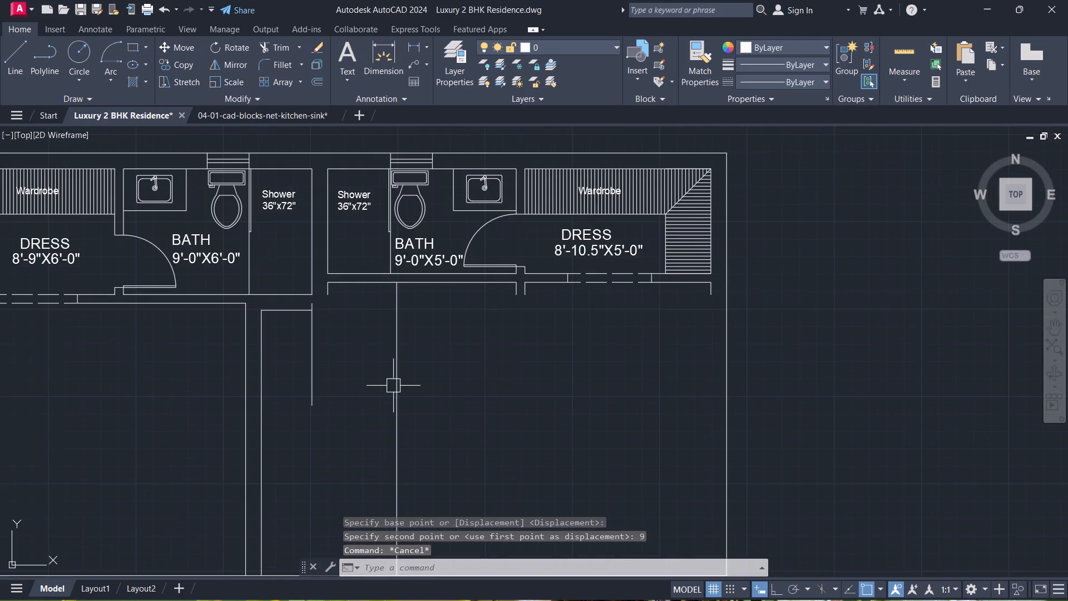
Offset the eastern room's west wall line 9" to the west.
type("o")
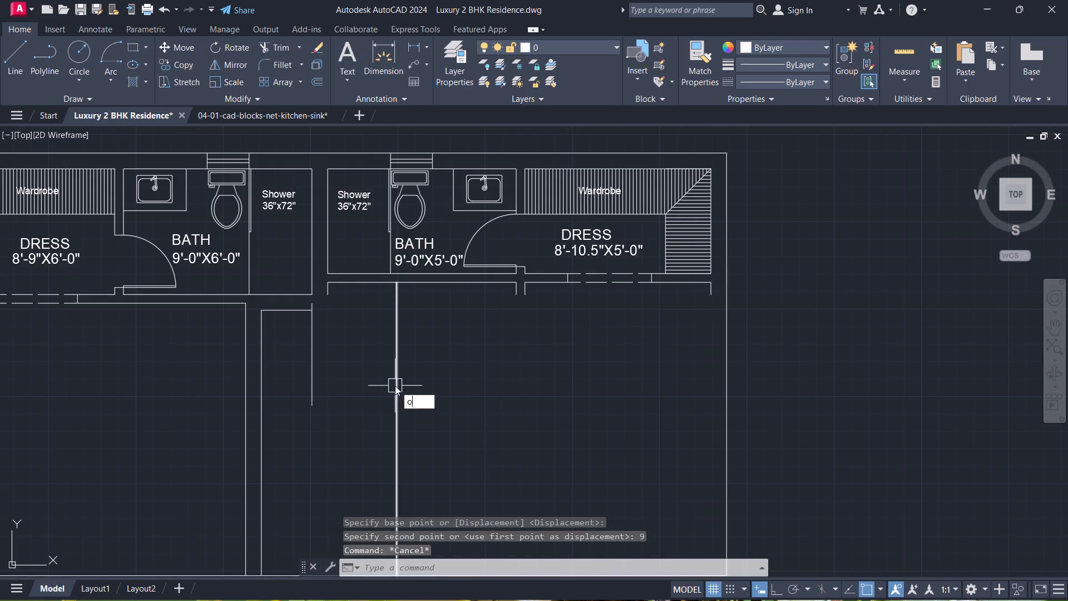
key("space")
key("9")
key("Return")
left_click(394, 383)
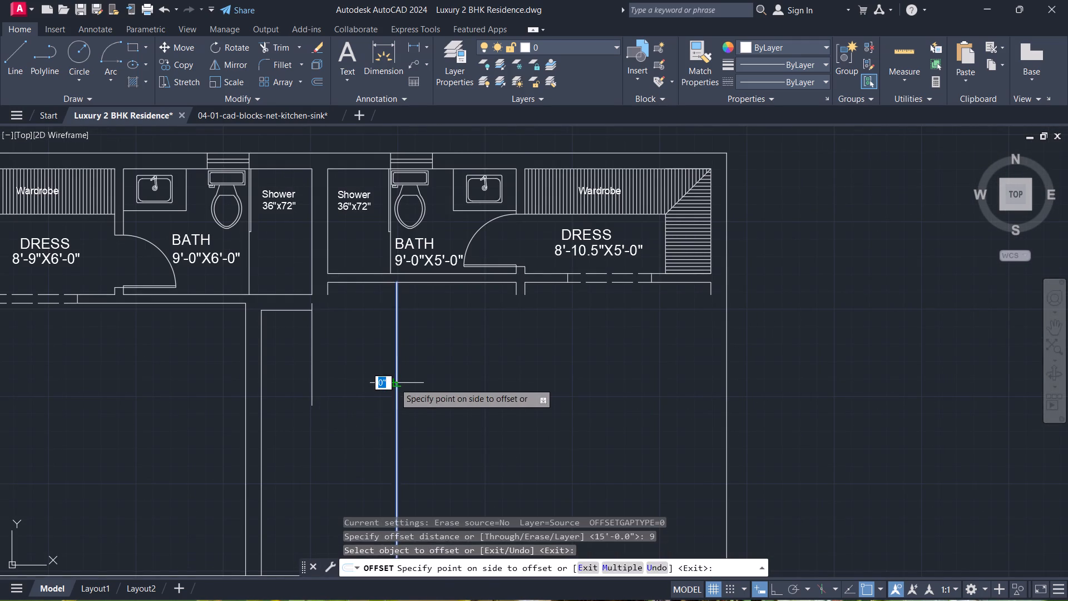
left_click(384, 385)
key("Escape")
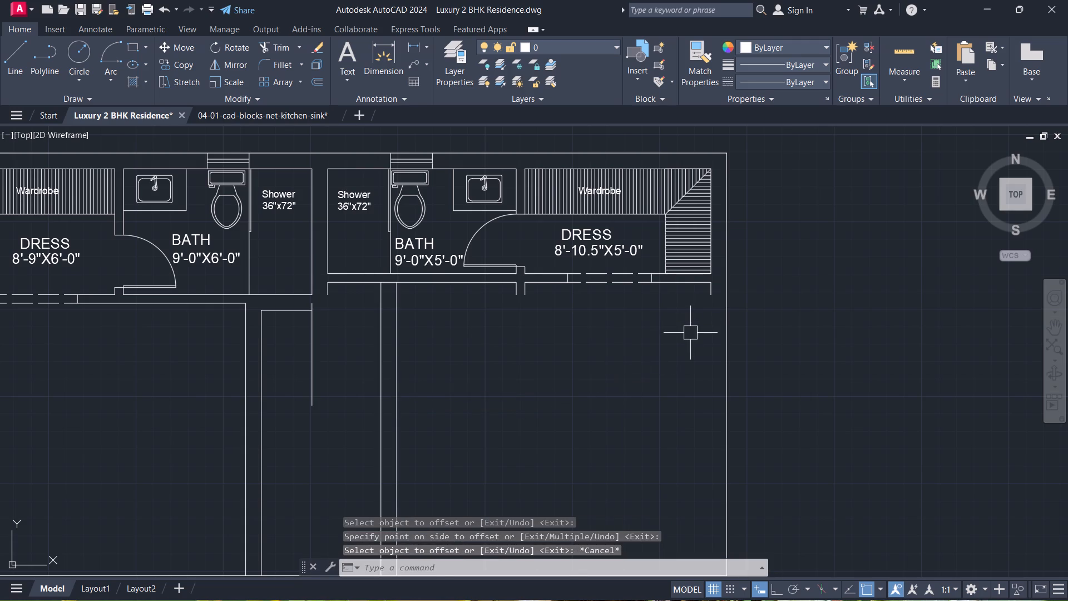
Extend the short inner east wall line below the eastern dressing room down to the building's south line.
type("ex")
key("space")
scroll(713, 298, "up", 2)
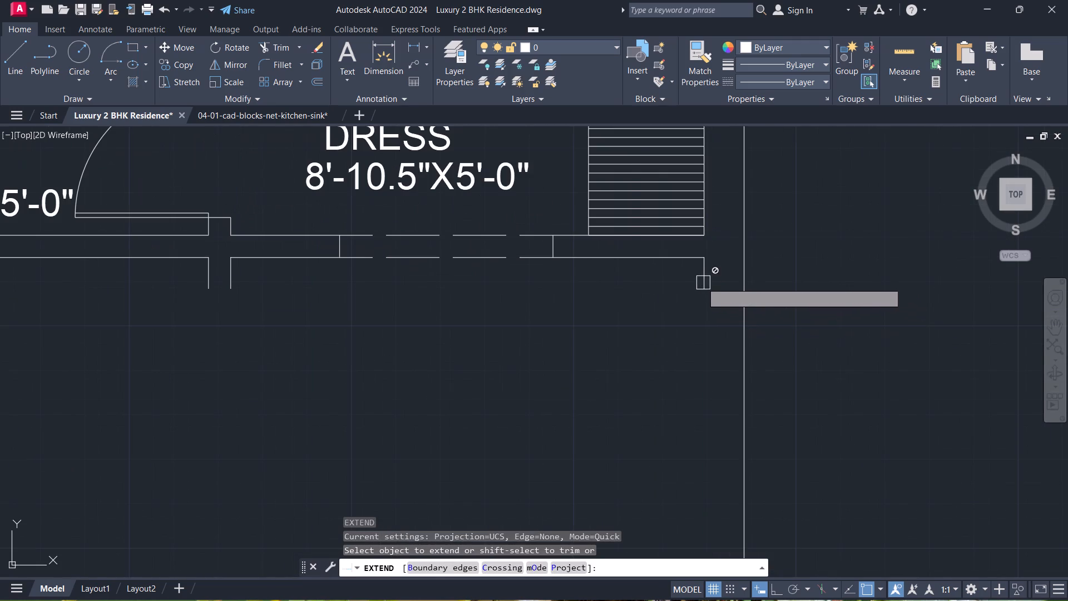
scroll(701, 282, "down", 5)
scroll(701, 282, "up", 1)
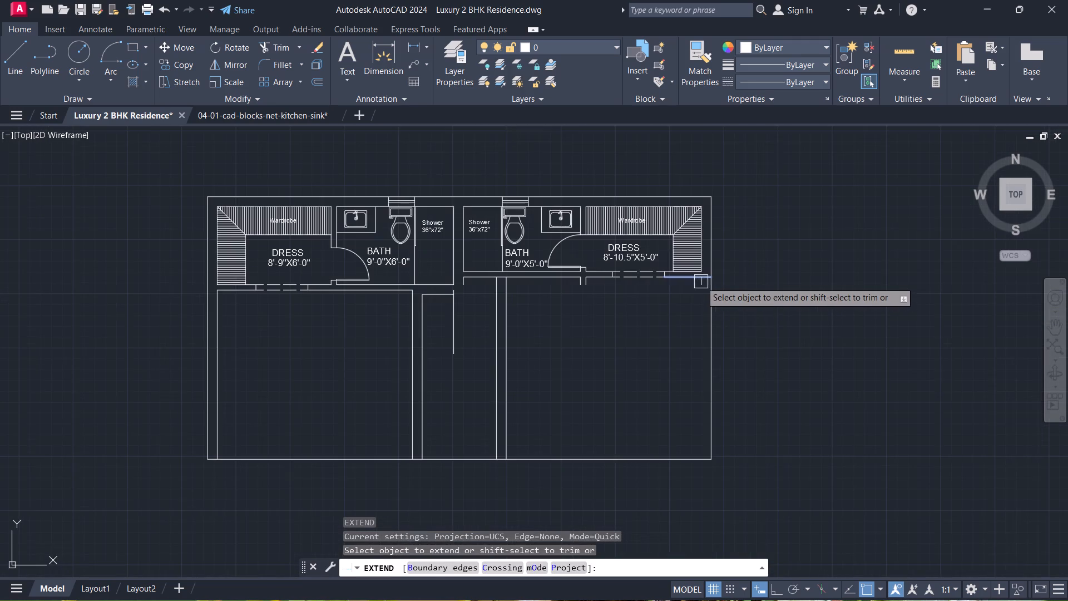
left_click(698, 291)
key("Escape")
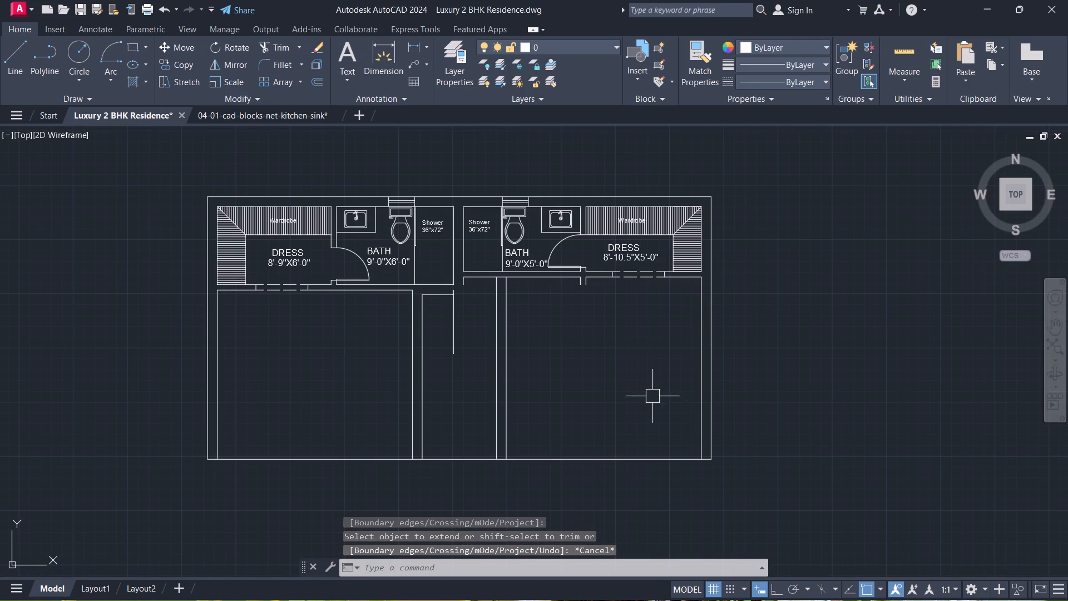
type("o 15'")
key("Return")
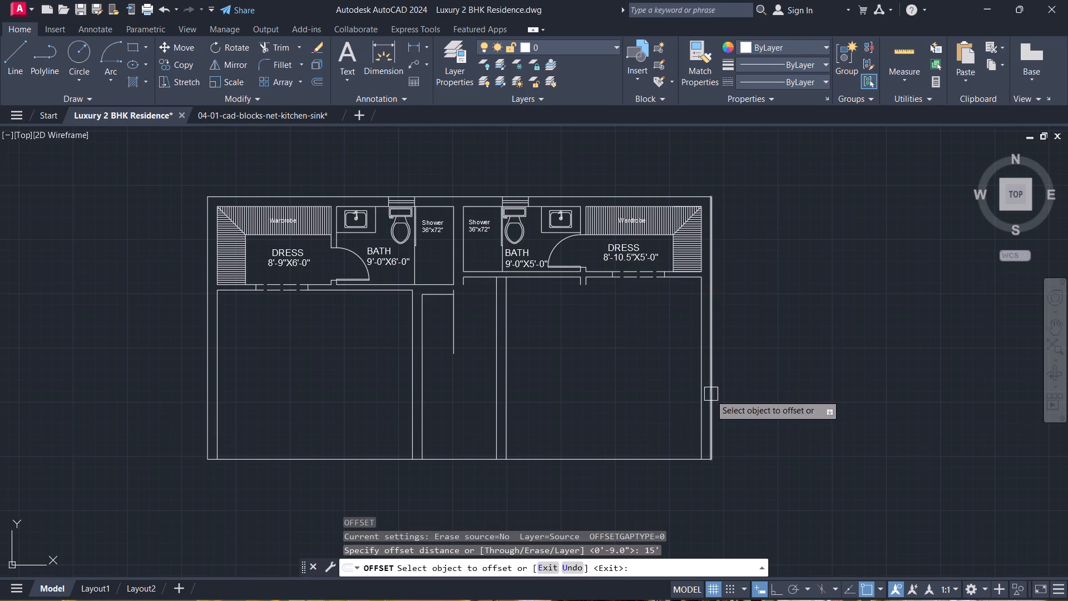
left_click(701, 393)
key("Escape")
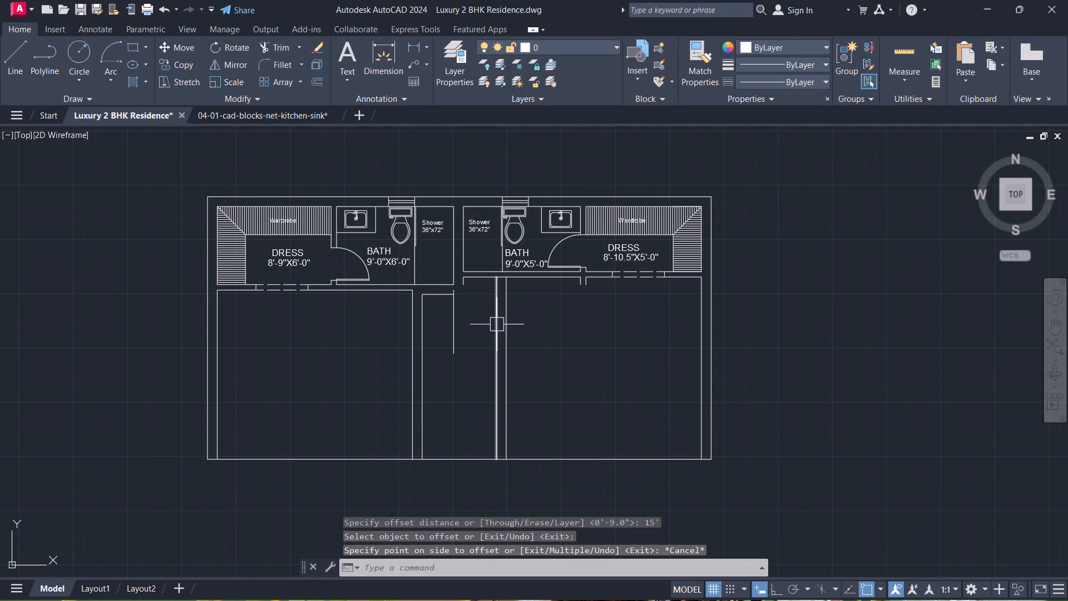
Trim the outer line of the eastern bathroom's south wall between the two lines of the eastern room's west wall.
scroll(497, 324, "up", 2)
middle_click_drag(488, 237, 488, 303)
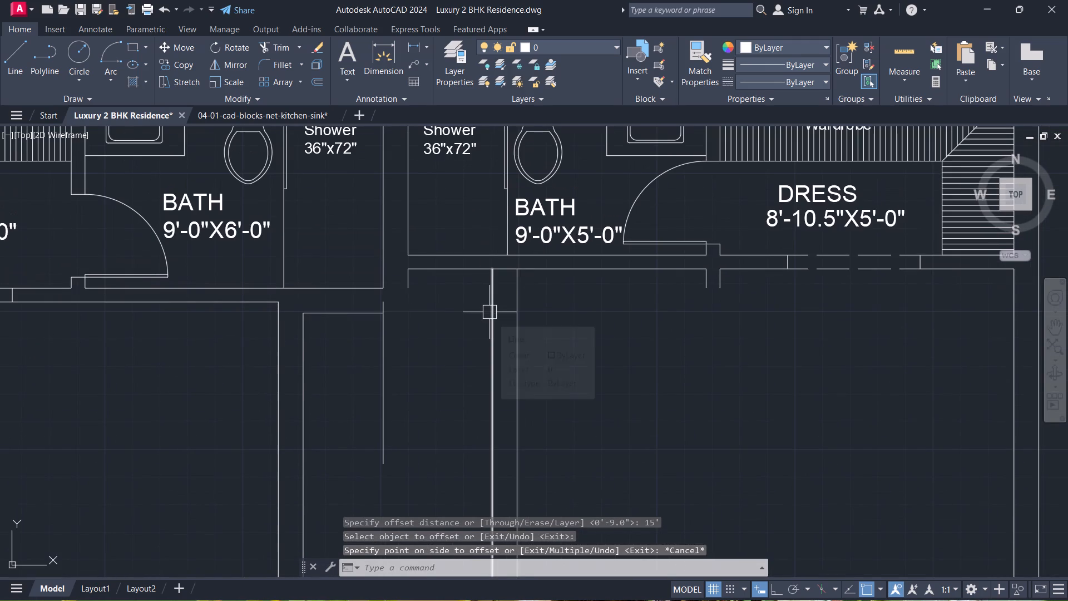
key("t")
key("r")
key("space")
scroll(505, 279, "up", 2)
left_click(502, 262)
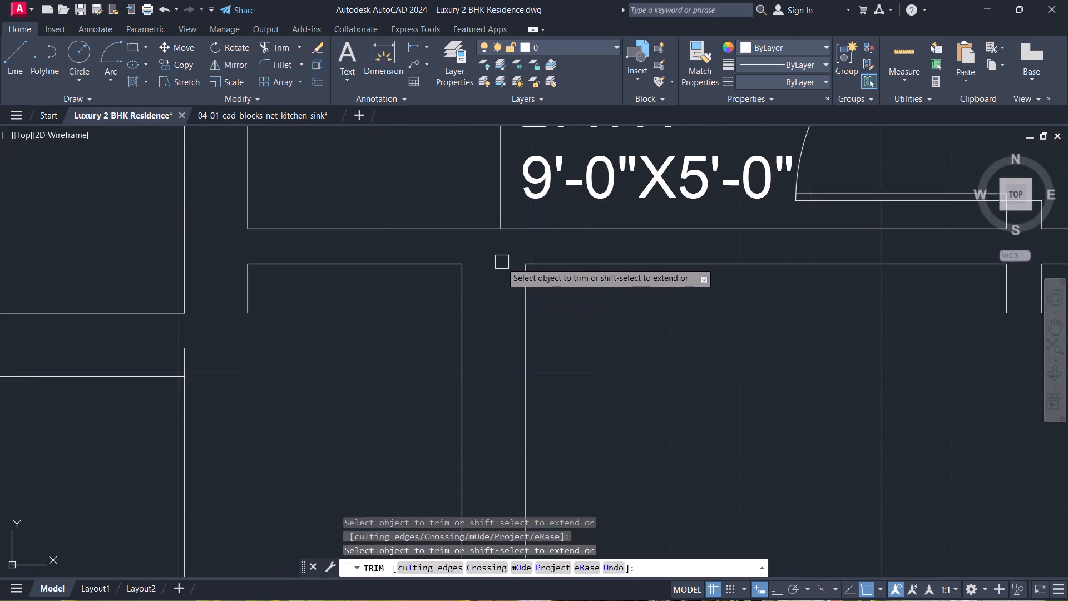
key("Escape")
Extend the middle space's north line east to the eastern room's west wall.
scroll(496, 313, "down", 3)
middle_click_drag(495, 315, 548, 264)
scroll(486, 299, "up", 1)
type("ex")
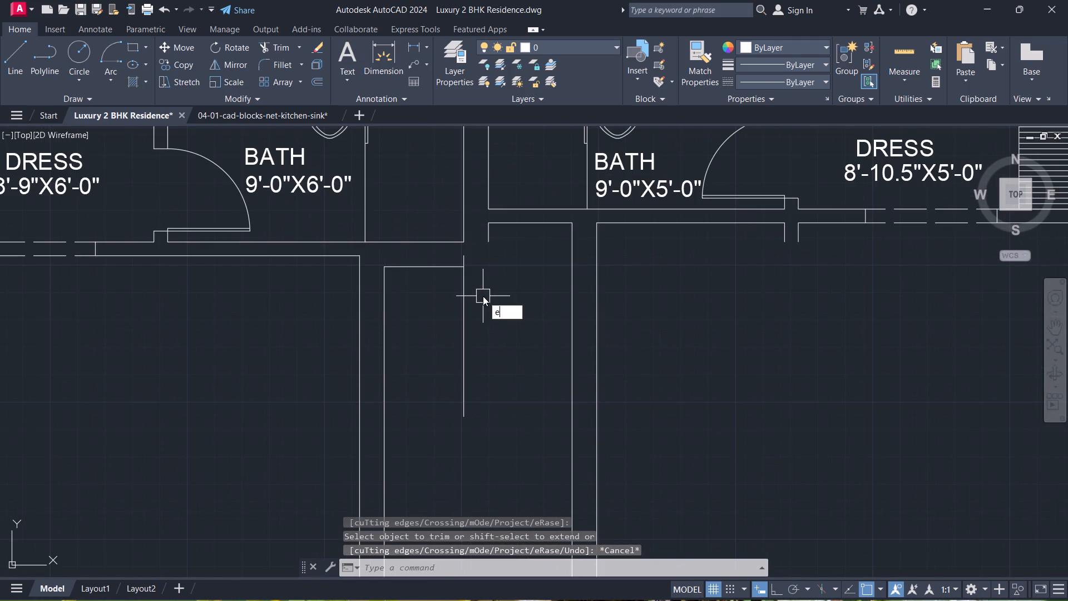
key("space")
key("space")
left_click(452, 270)
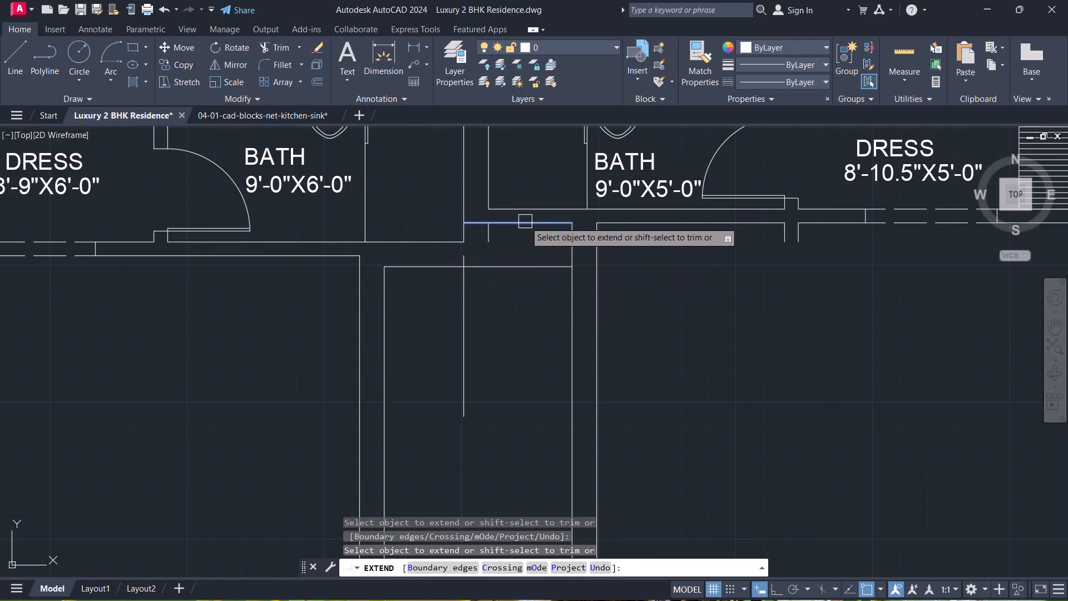
middle_click_drag(537, 234, 540, 283)
key("Escape")
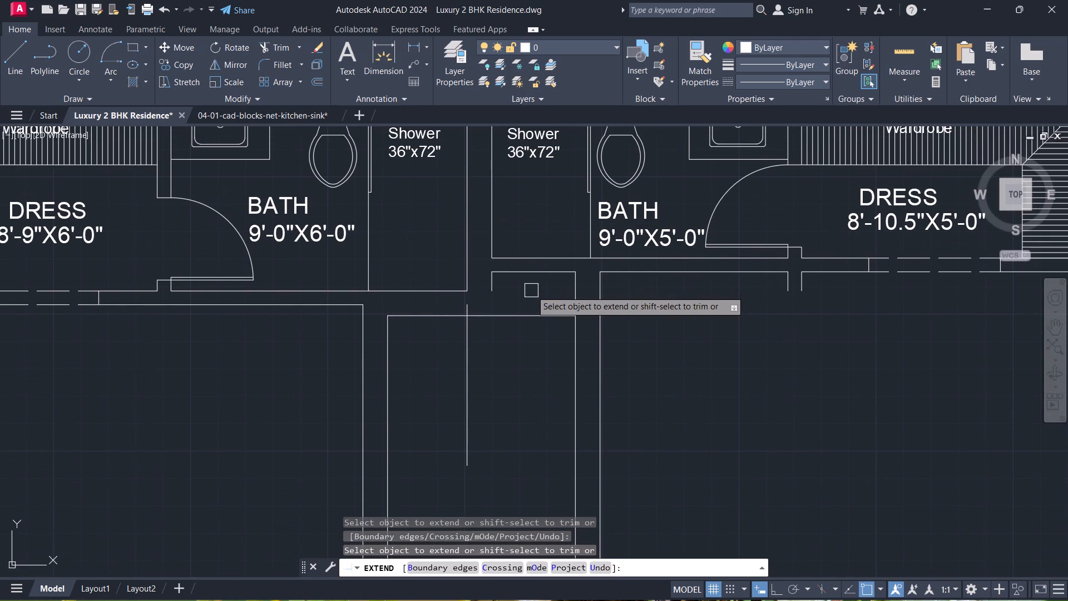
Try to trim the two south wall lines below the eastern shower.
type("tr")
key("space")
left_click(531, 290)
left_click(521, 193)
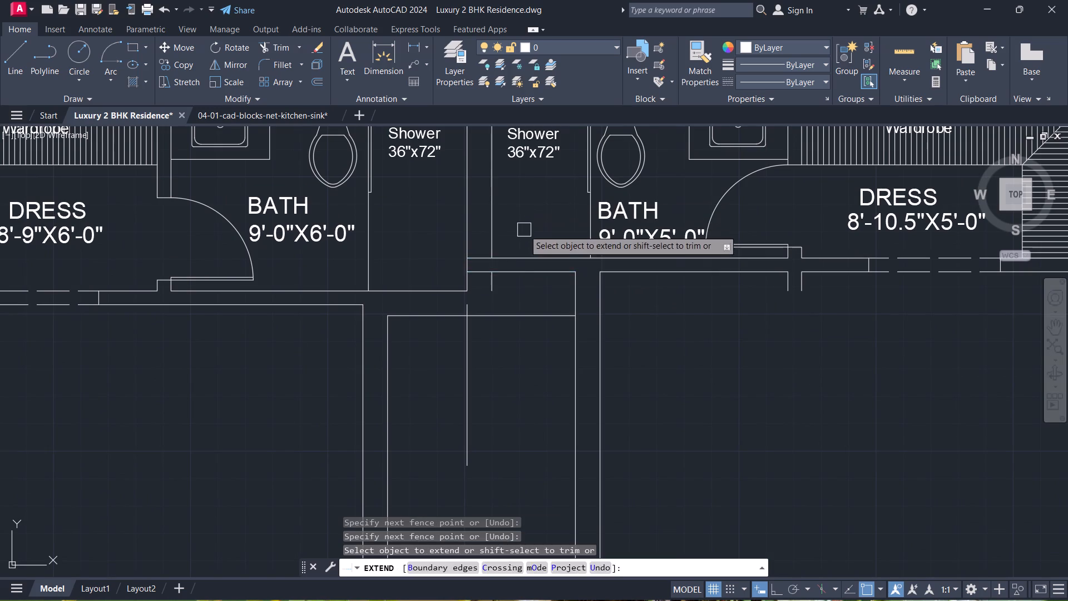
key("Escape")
Trim away both south wall lines below the eastern shower, including the leftover vertical stub beneath them.
type("tr")
key("space")
left_click(534, 272)
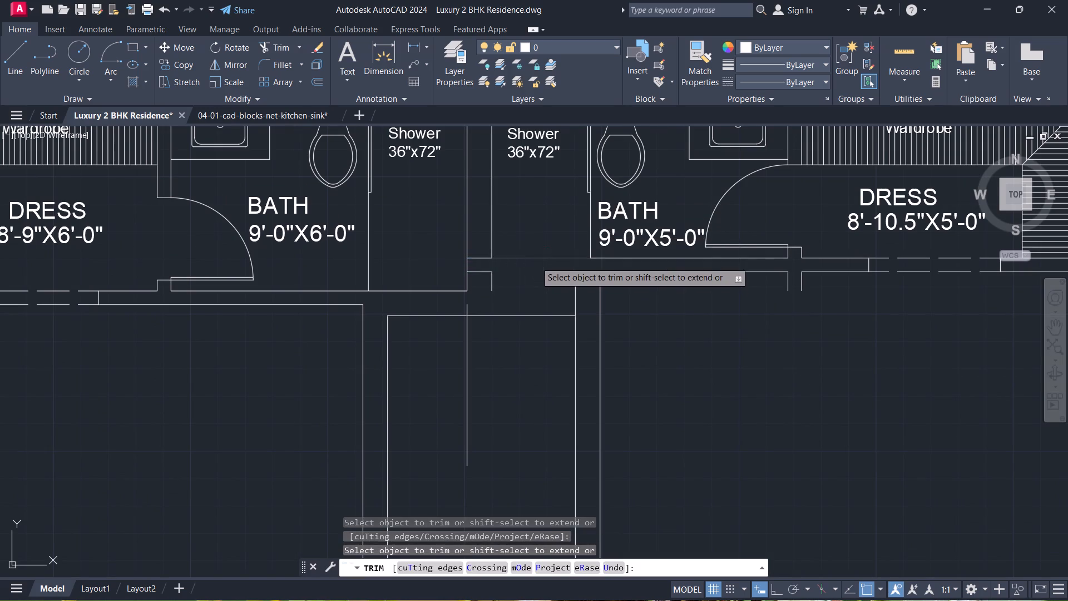
left_click(536, 262)
scroll(501, 267, "up", 2)
left_click(459, 235)
double_click(453, 300)
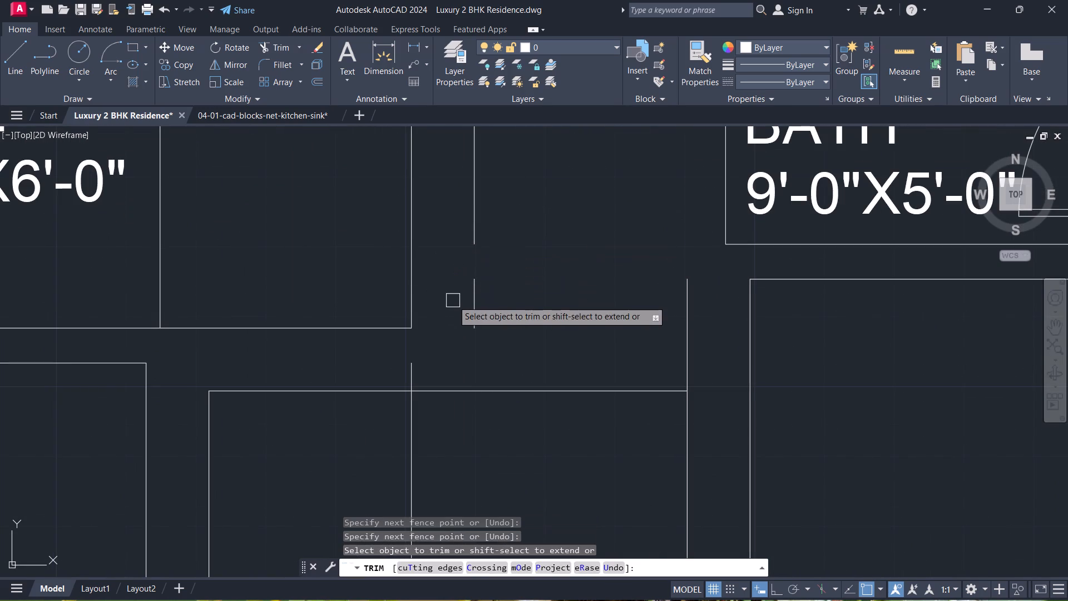
left_click(489, 294)
left_click(448, 303)
key("Escape")
Extend the western bathroom's south wall line east to the eastern room's west wall.
type("ex")
key("space")
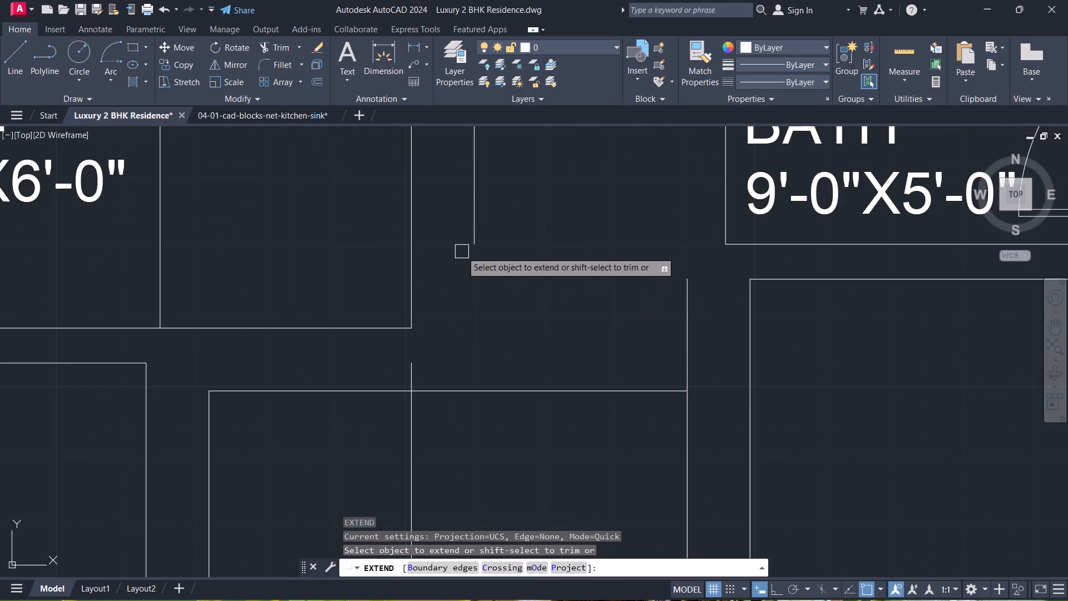
key("Escape")
key("e")
key("x")
key("space")
left_click(382, 331)
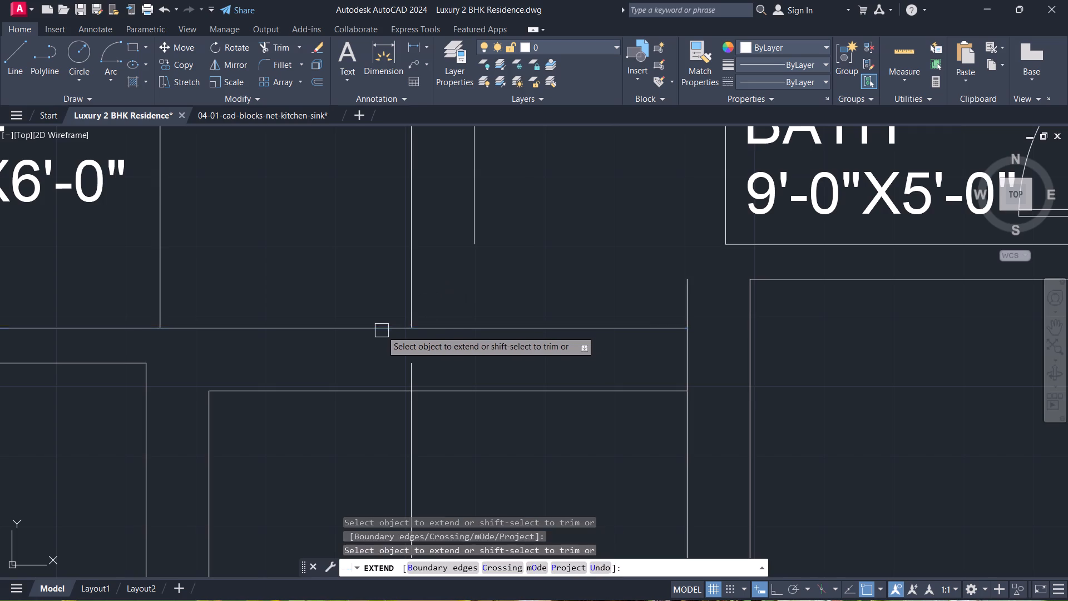
key("Escape")
Extend the eastern shower's west wall line south to the extended bathroom wall line.
type("ex")
key("space")
left_click(474, 223)
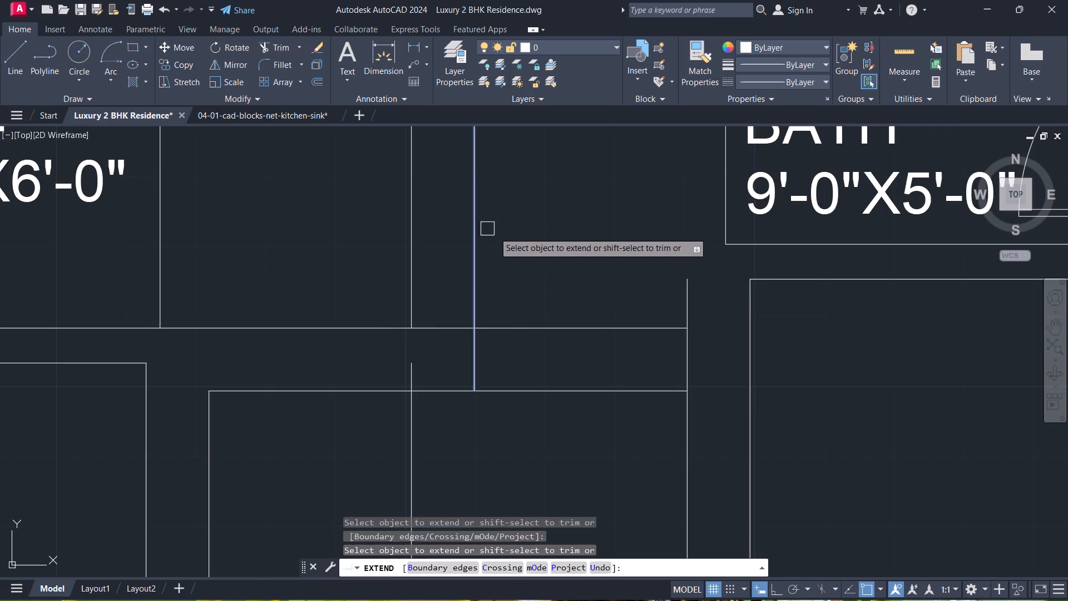
key("Escape")
Fillet the outer line of the eastern room's west wall with the eastern bathroom's inner south wall line into a square corner.
type("f")
key("space")
left_click(682, 286)
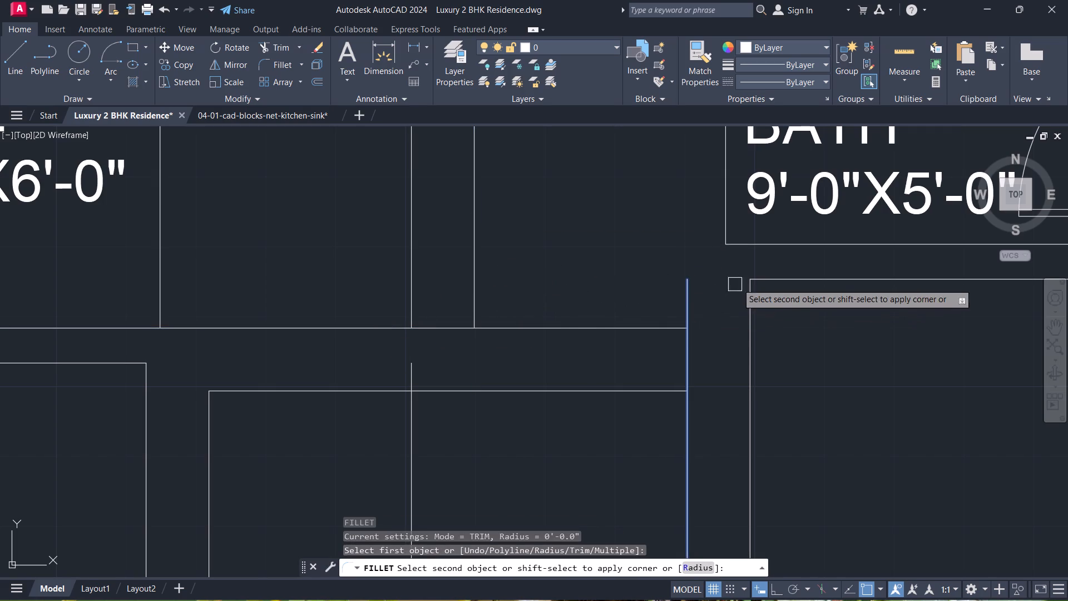
left_click(756, 246)
key("Escape")
Trim the extended south wall line between the two shower walls to open the gap between the bathrooms.
scroll(737, 260, "down", 3)
middle_click_drag(715, 275, 632, 296)
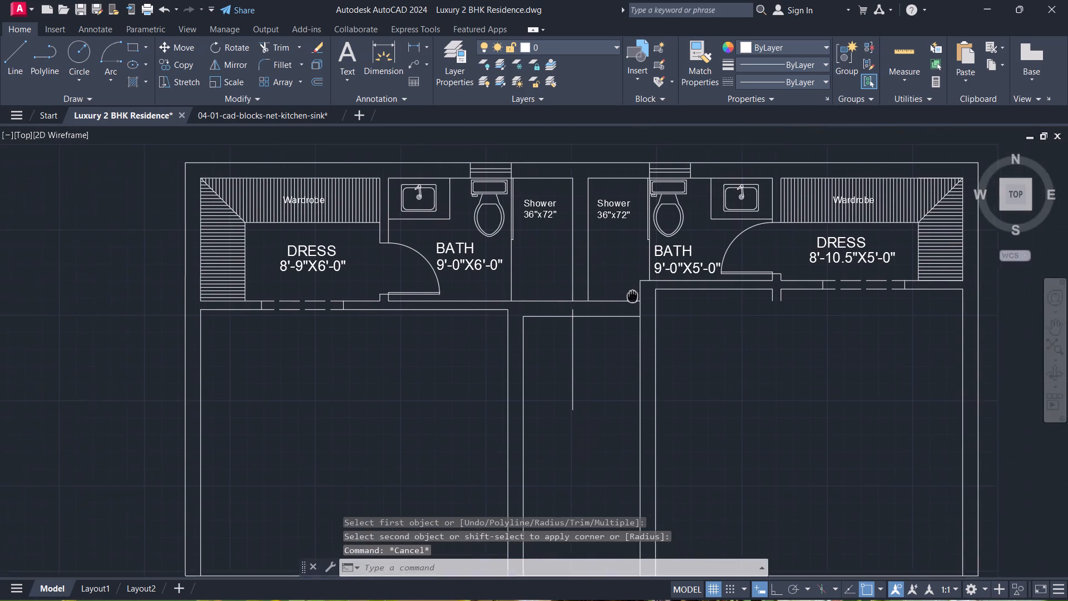
middle_click_drag(632, 296, 626, 301)
scroll(600, 324, "up", 1)
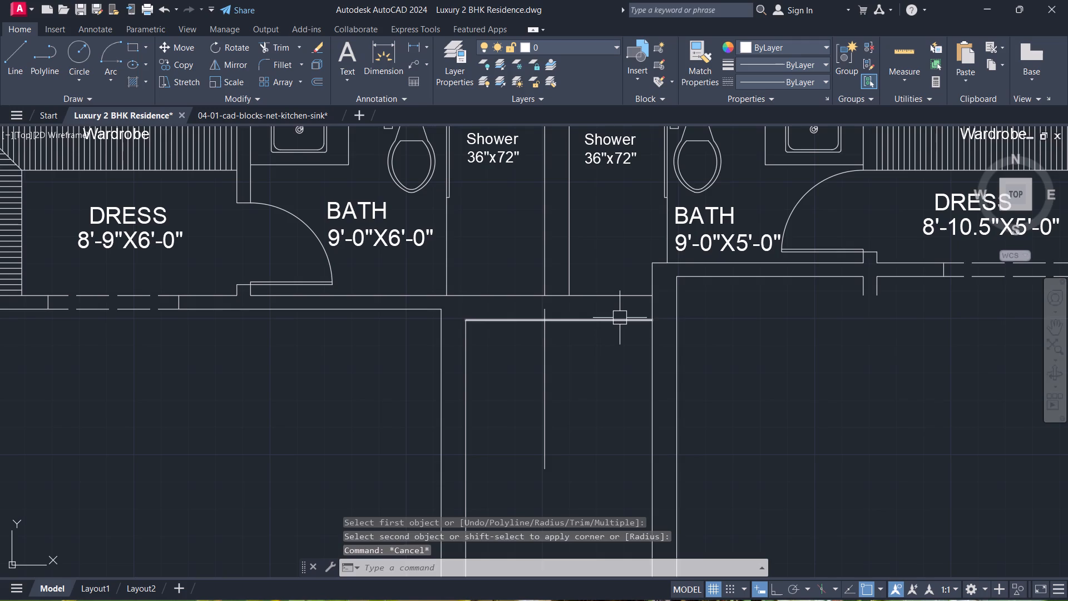
scroll(623, 326, "up", 2)
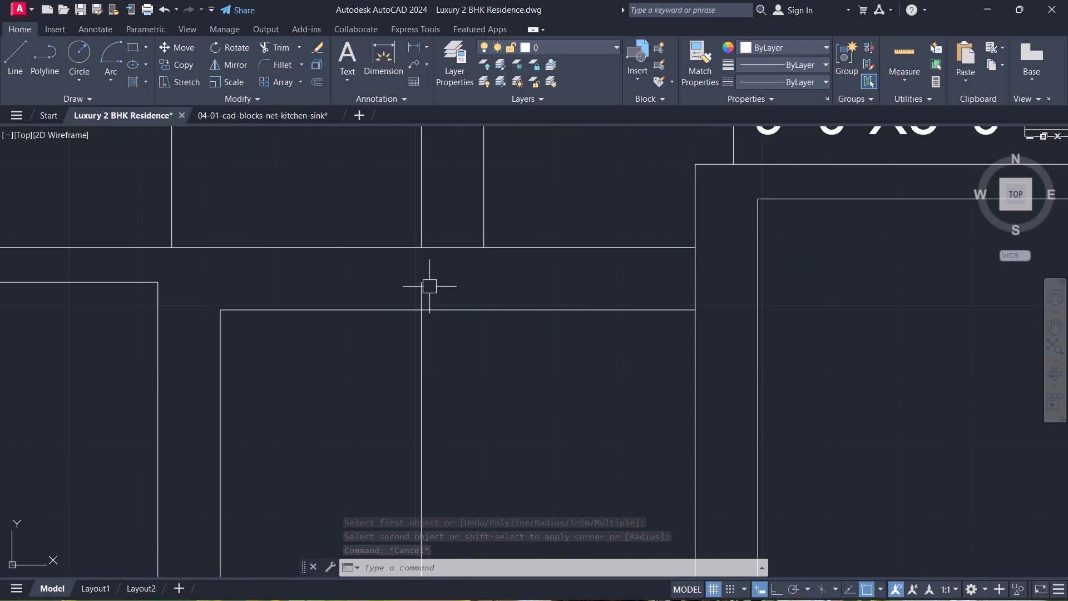
key("t")
key("r")
key("space")
left_click(463, 252)
key("Escape")
Remove the leftover vertical line crossing the middle space's north line, both below and above it.
scroll(445, 308, "down", 1)
scroll(443, 308, "up", 2)
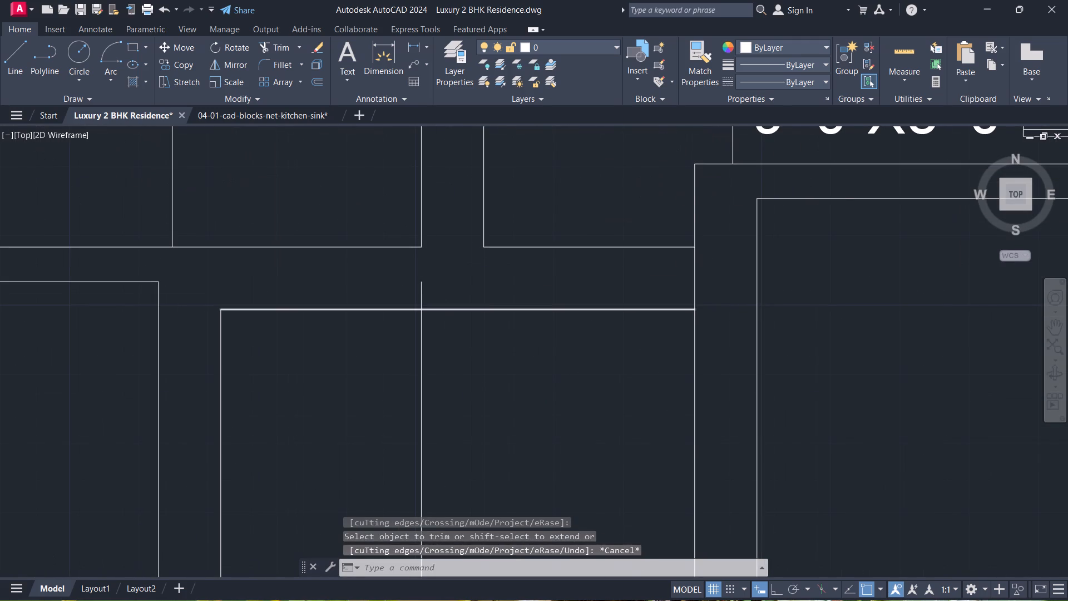
type("tr")
key("space")
left_click_drag(458, 354, 448, 355)
left_click(353, 378)
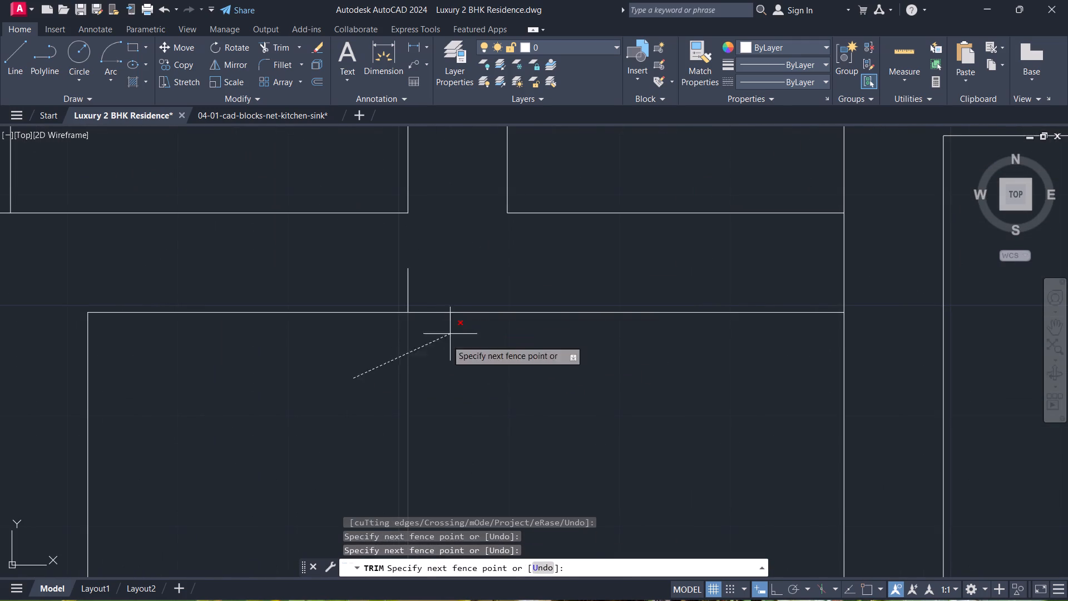
left_click(443, 353)
left_click(413, 283)
key("Escape")
Trim the eastern room's outer west wall line between the eastern shower's south line and the middle space's north line.
scroll(389, 284, "down", 4)
scroll(416, 351, "down", 1)
middle_click_drag(416, 351, 423, 353)
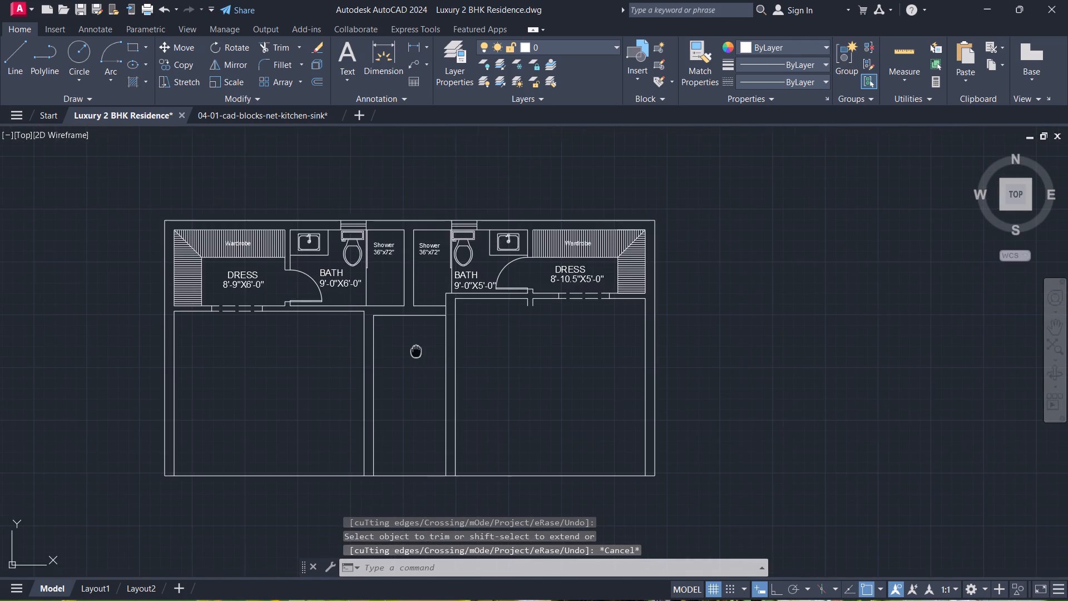
middle_click_drag(423, 353, 503, 301)
scroll(516, 263, "up", 3)
key("t")
key("r")
key("space")
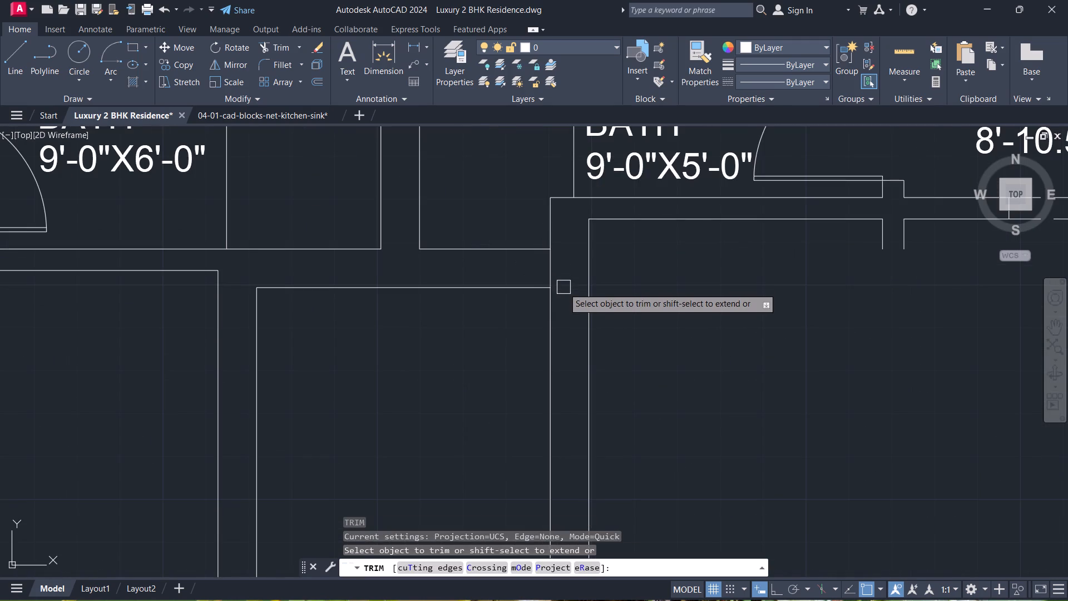
scroll(561, 284, "up", 1)
left_click_drag(566, 277, 561, 276)
left_click(478, 269)
key("Escape")
Offset the middle space's north line 7' to the south.
scroll(548, 346, "down", 2)
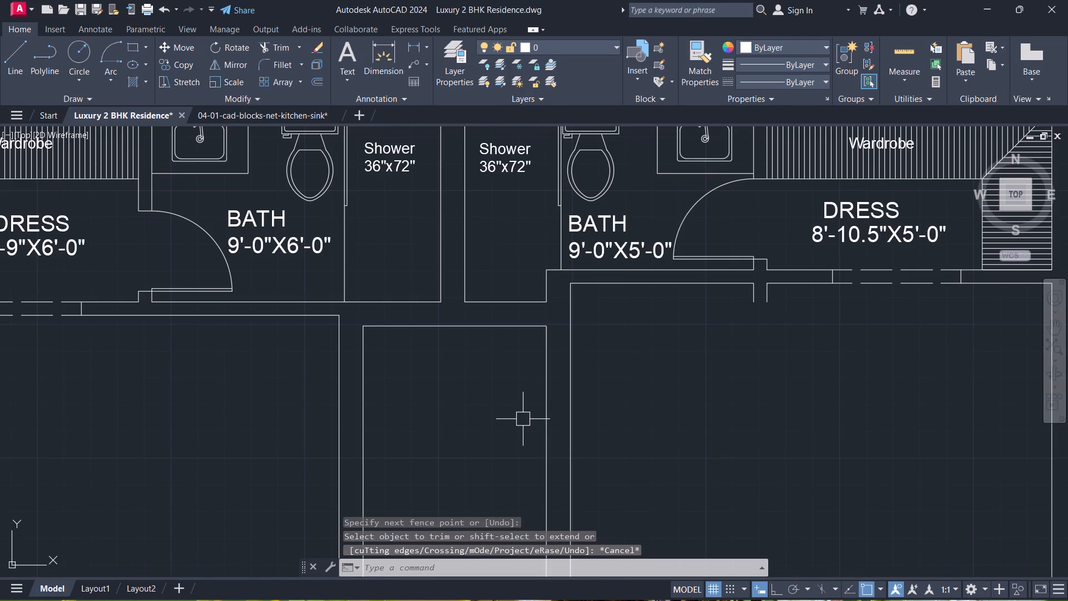
middle_click_drag(517, 482, 545, 301)
scroll(545, 301, "down", 2)
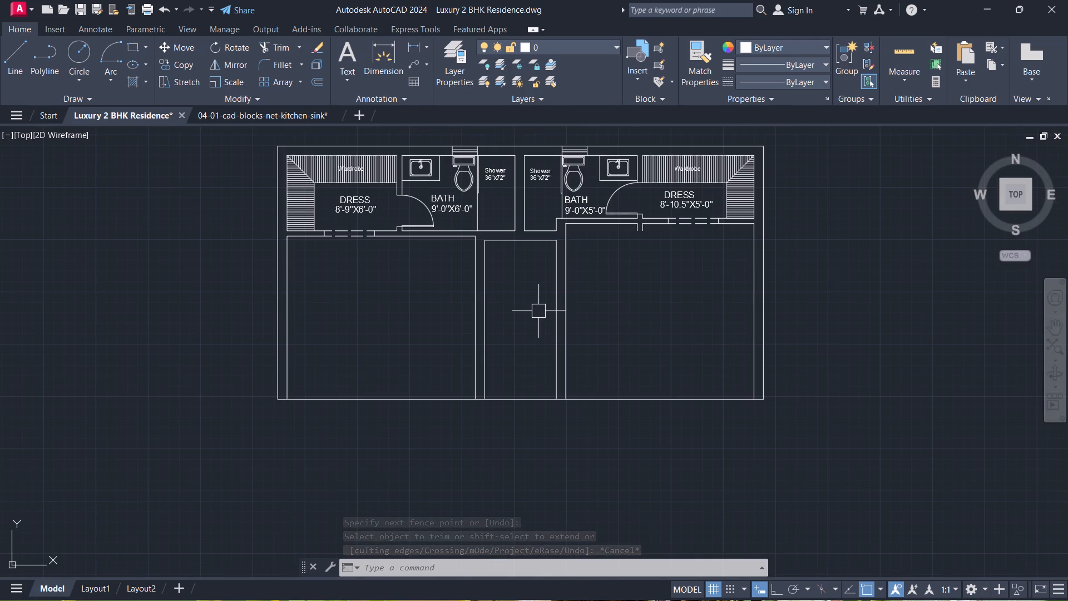
type("o")
key("space")
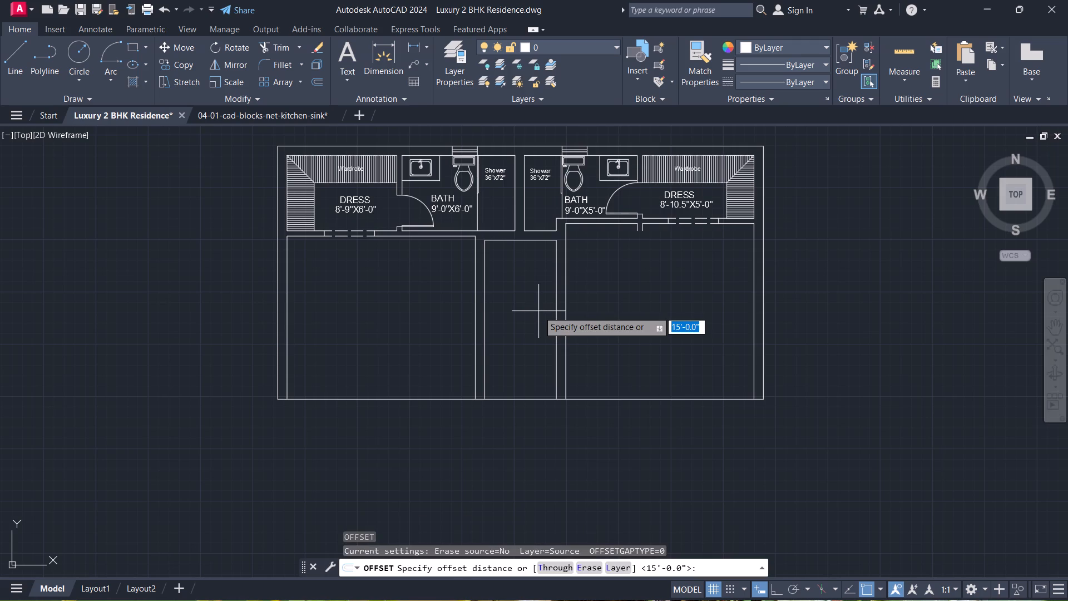
type("7'")
key("Return")
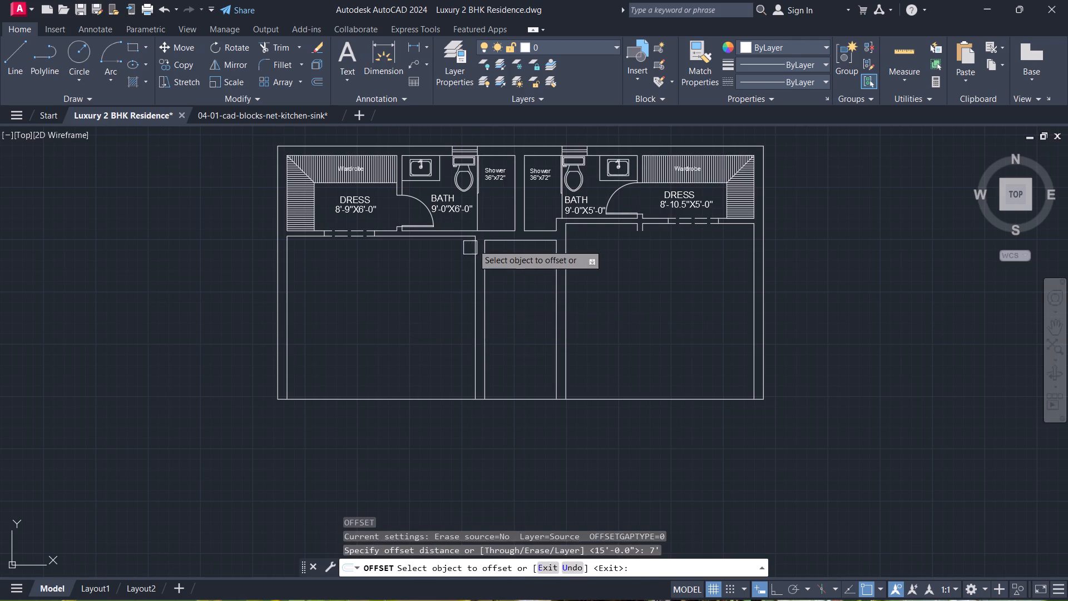
left_click(532, 243)
left_click(518, 289)
key("Escape")
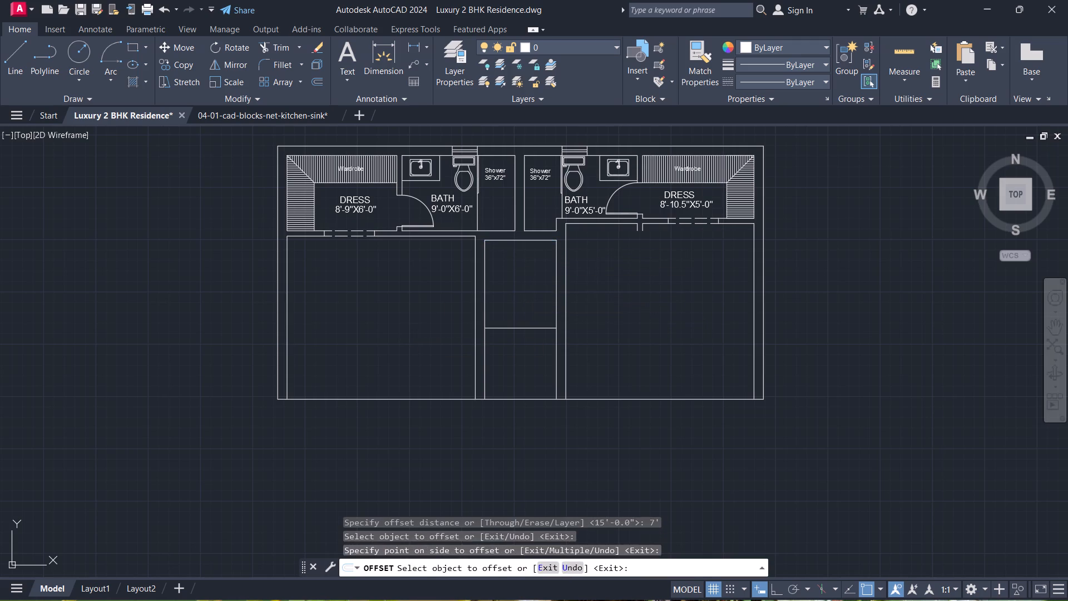
Measure the middle space's width between its west and east walls.
type("di")
key("space")
left_click(491, 306)
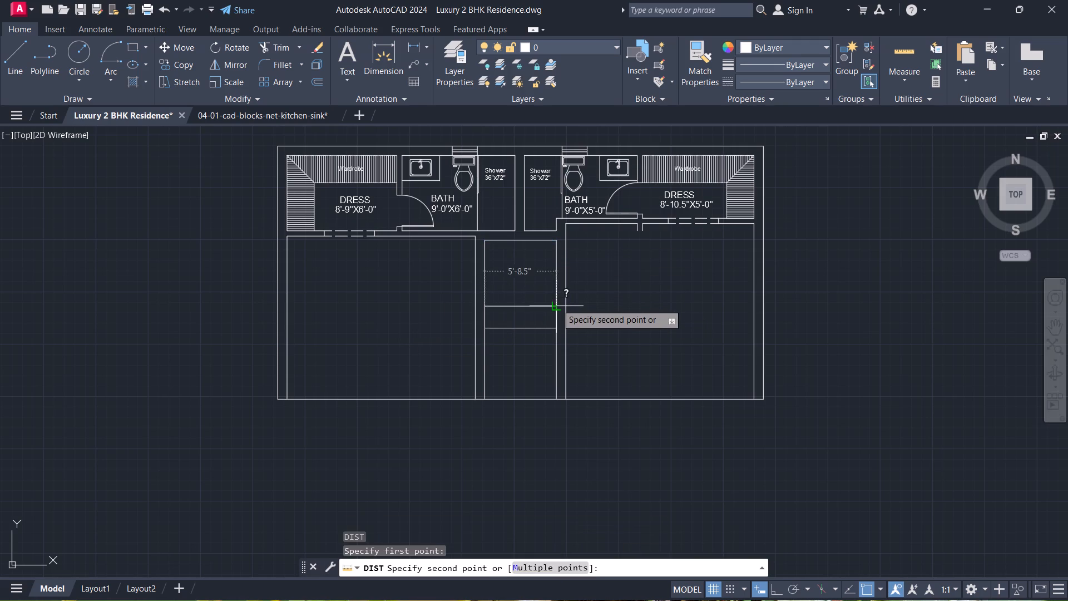
key("Escape")
Offset the new cross line in the middle space 5" to the south.
scroll(526, 328, "up", 1)
type("o")
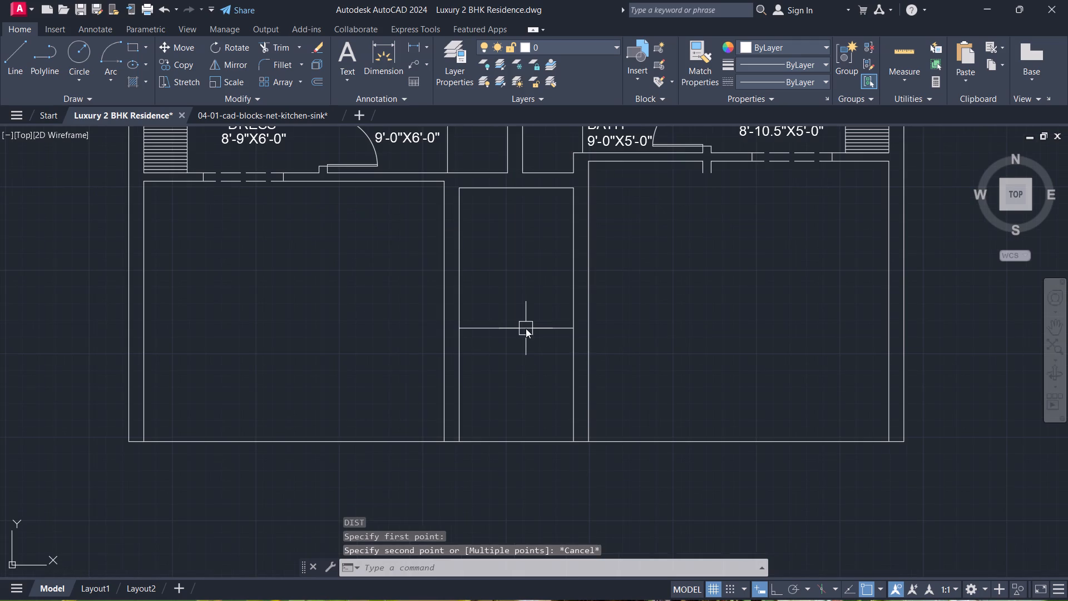
key("space")
key("5")
key("Return")
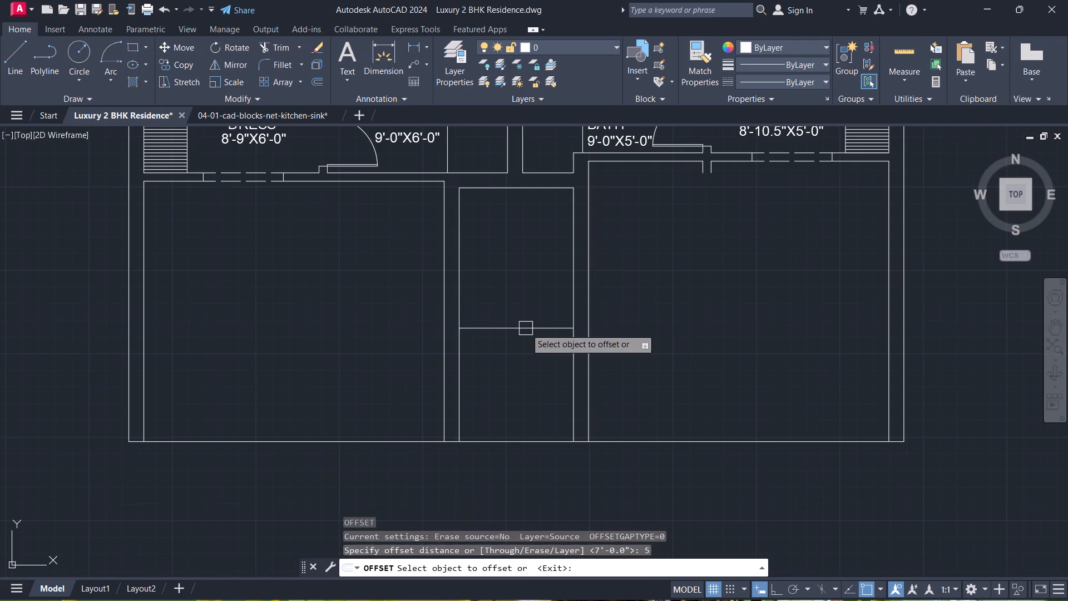
left_click(525, 328)
left_click(535, 426)
key("Escape")
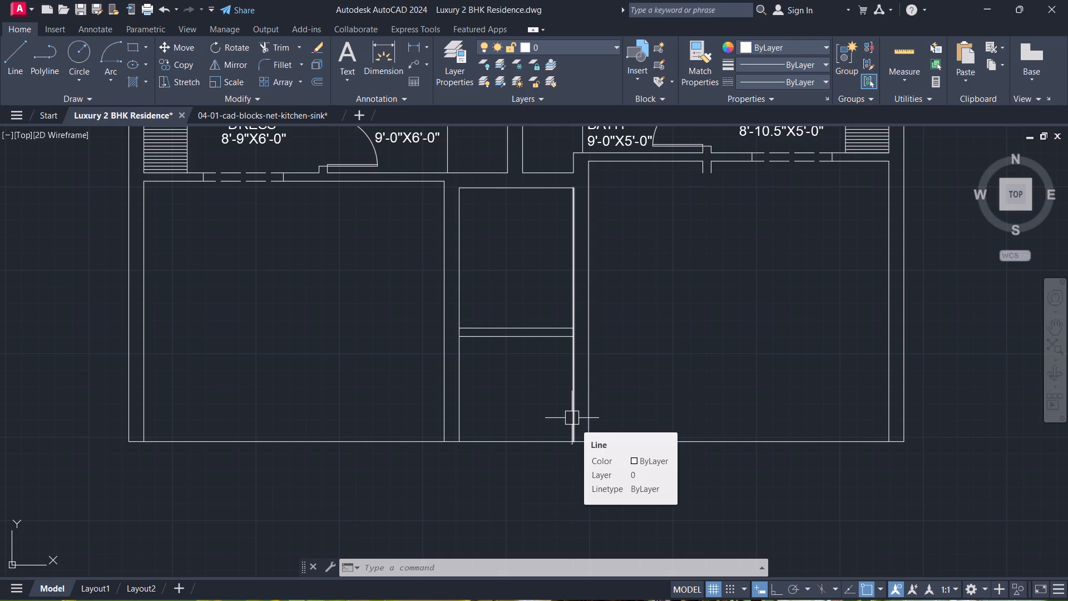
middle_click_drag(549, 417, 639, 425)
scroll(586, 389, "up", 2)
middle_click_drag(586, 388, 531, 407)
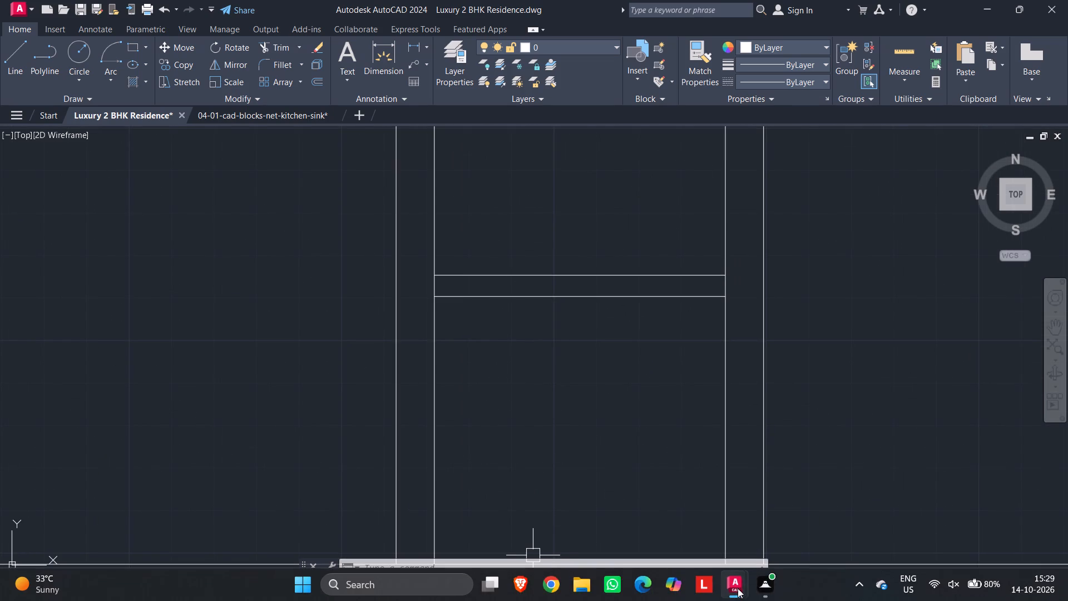
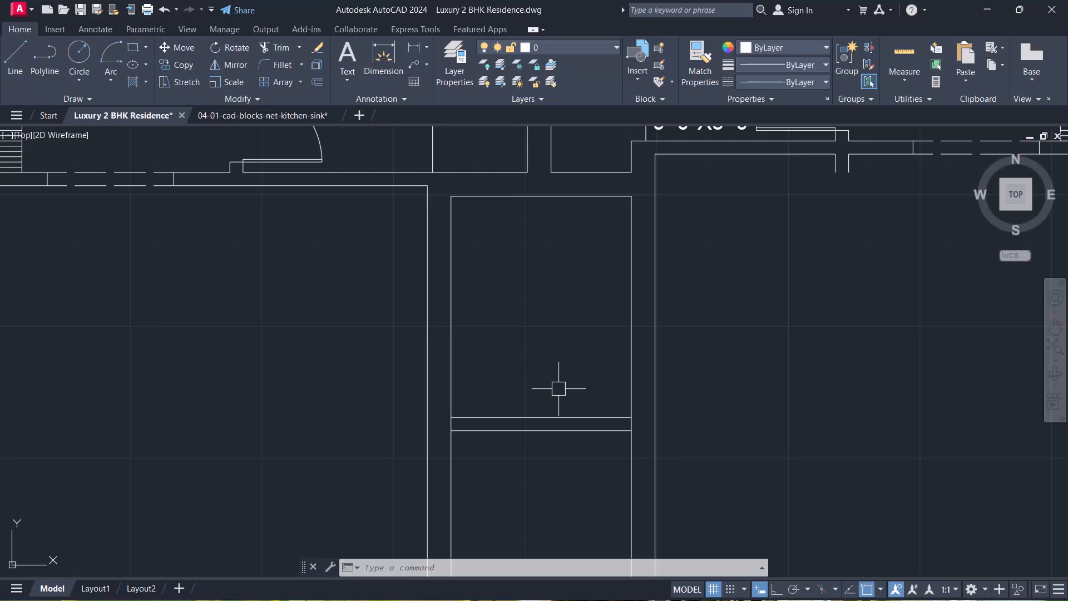
Offset the western segment of the eastern room's north wall line 13' to the south.
scroll(652, 315, "down", 2)
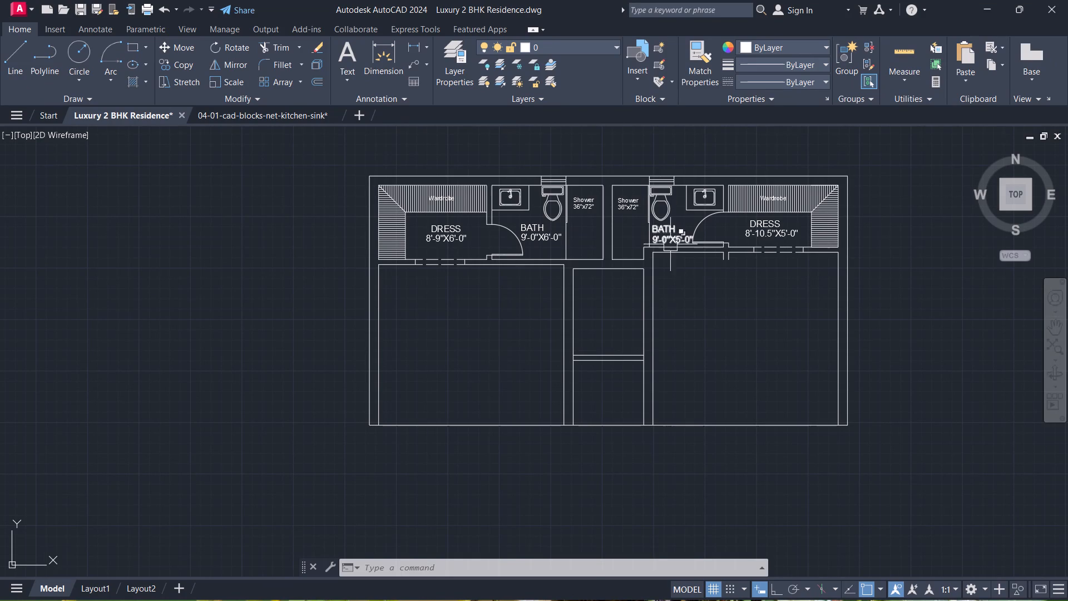
type("o 13'")
key("Return")
scroll(678, 255, "up", 1)
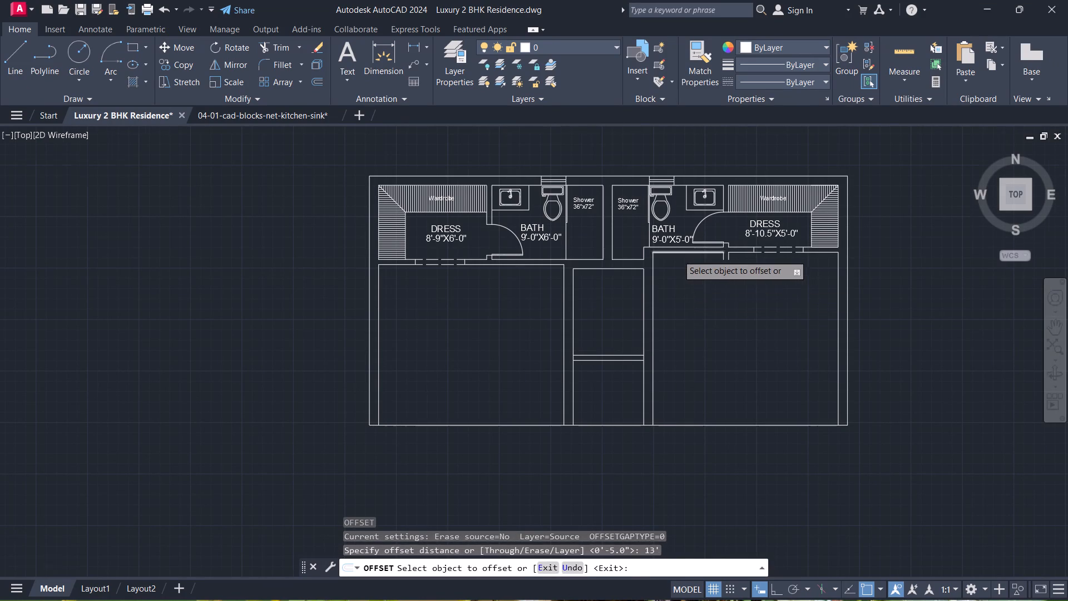
left_click(678, 255)
left_click(684, 290)
key("Escape")
Extend the new 13' offset line west across the eastern room's west wall to the middle space's east line.
middle_click_drag(702, 345, 751, 206)
type("ex")
key("space")
left_click(722, 372)
key("Escape")
Offset the new cross line in the eastern room 9" to the south.
middle_click_drag(810, 353, 695, 351)
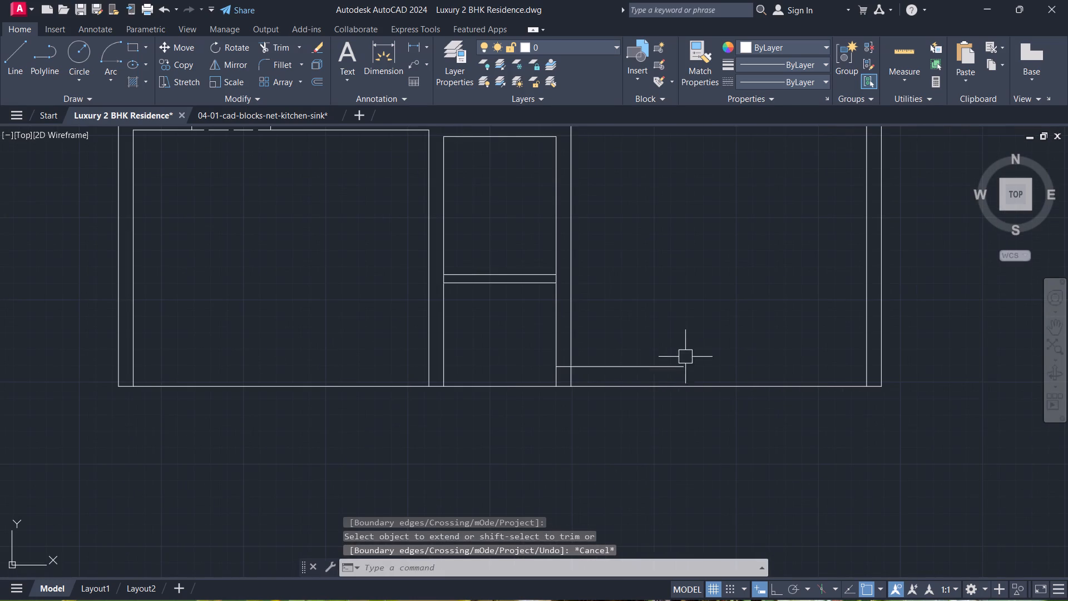
type("o 9")
key("Return")
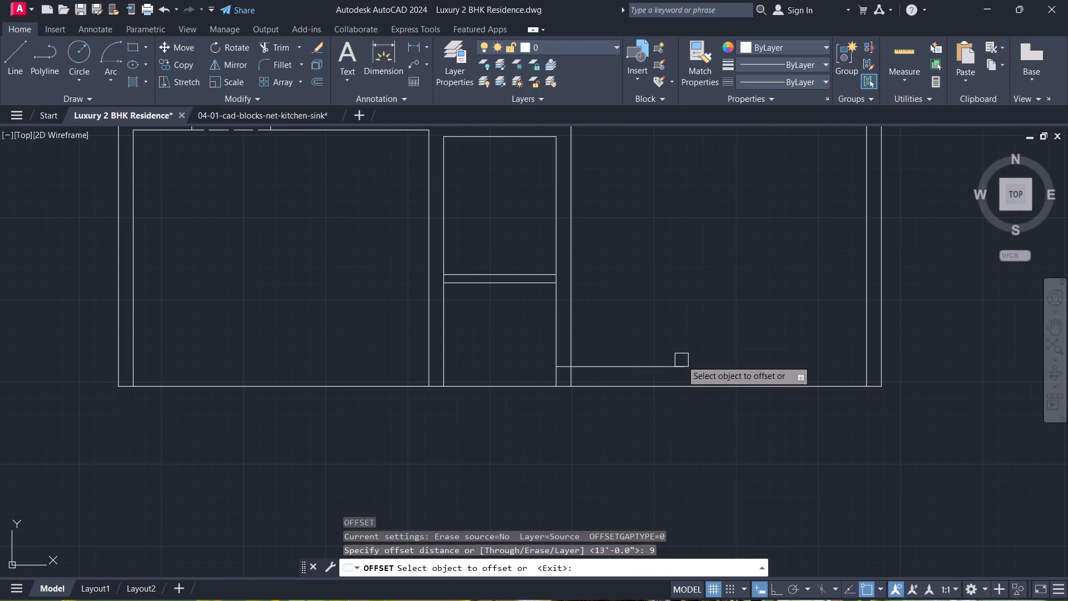
left_click(665, 366)
left_click(661, 405)
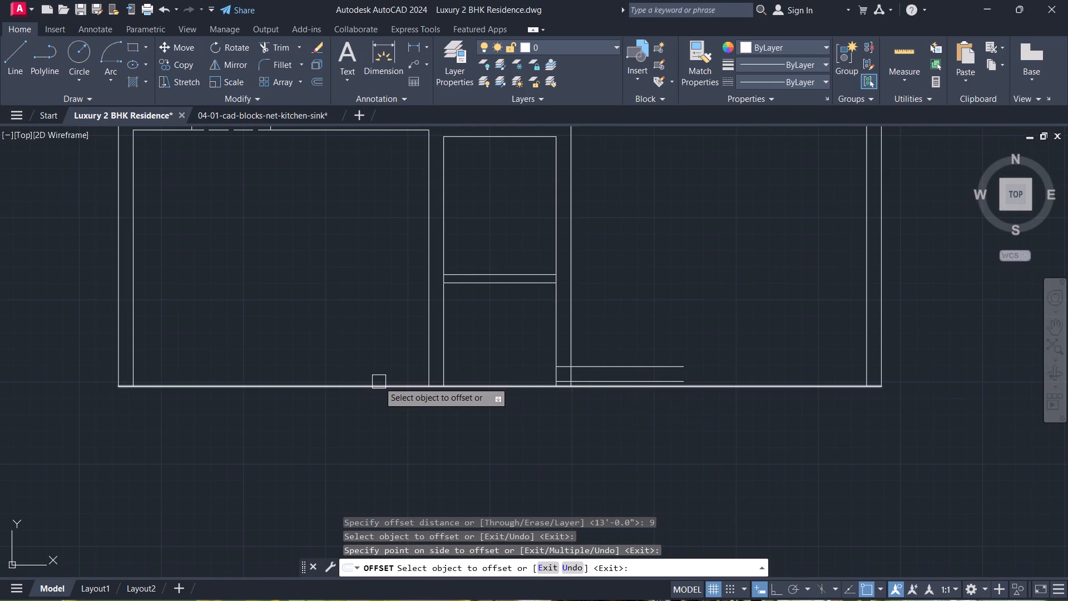
key("space")
Offset the plan's long south boundary line 9" to the south, outside the rooms.
key("space")
key("space")
left_click(378, 384)
left_click(370, 465)
key("Escape")
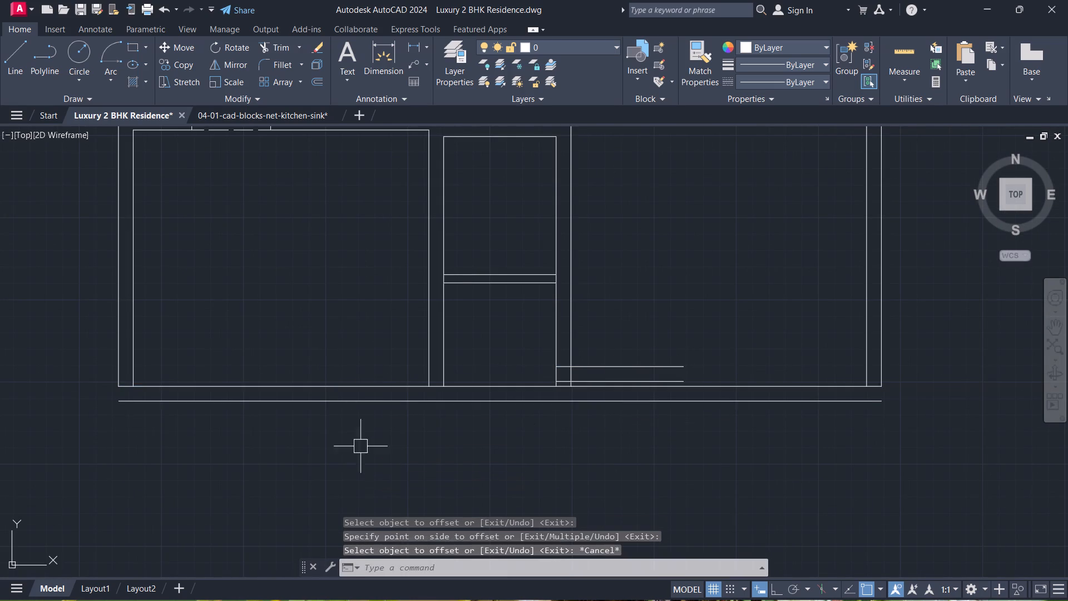
Fillet the southwest corner with radius 0, joining the outer west line to the new south line and the inner west line to the original.
key("f")
key("space")
left_click(118, 339)
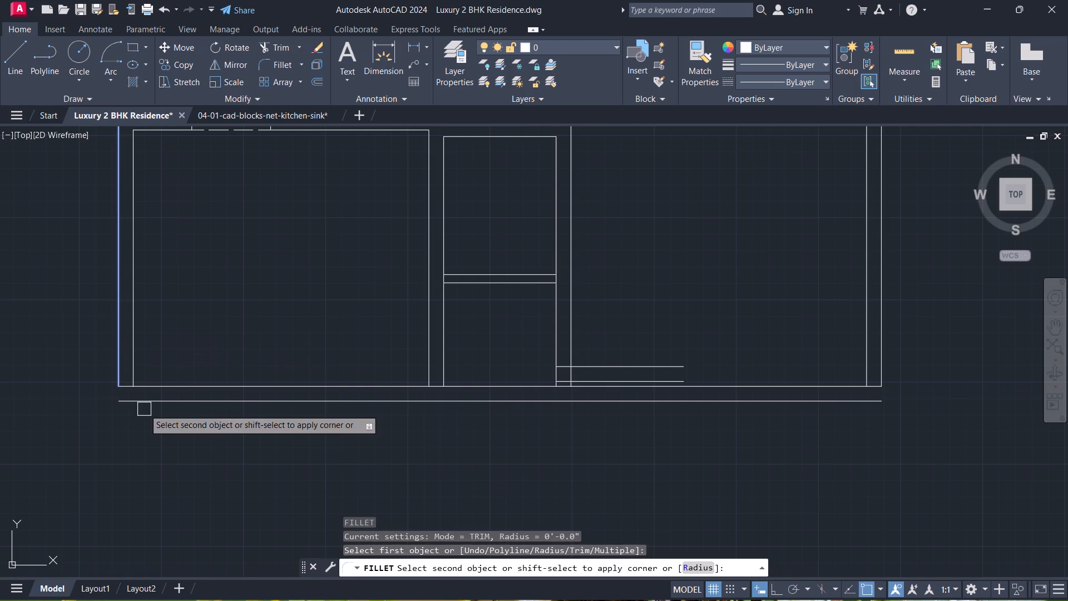
left_click(152, 405)
key("space")
left_click(134, 369)
left_click(162, 387)
key("Escape")
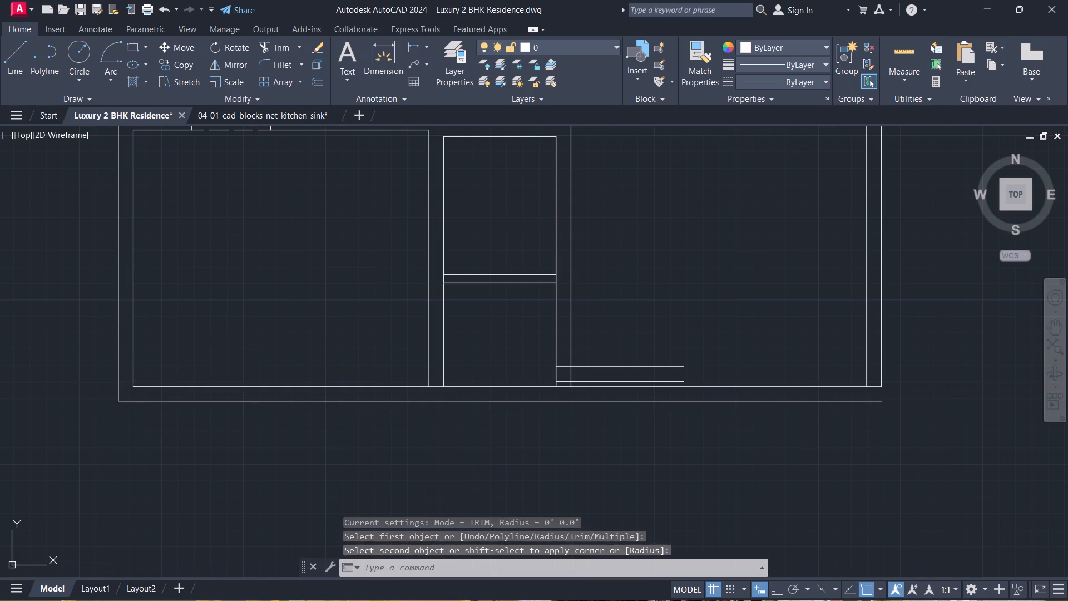
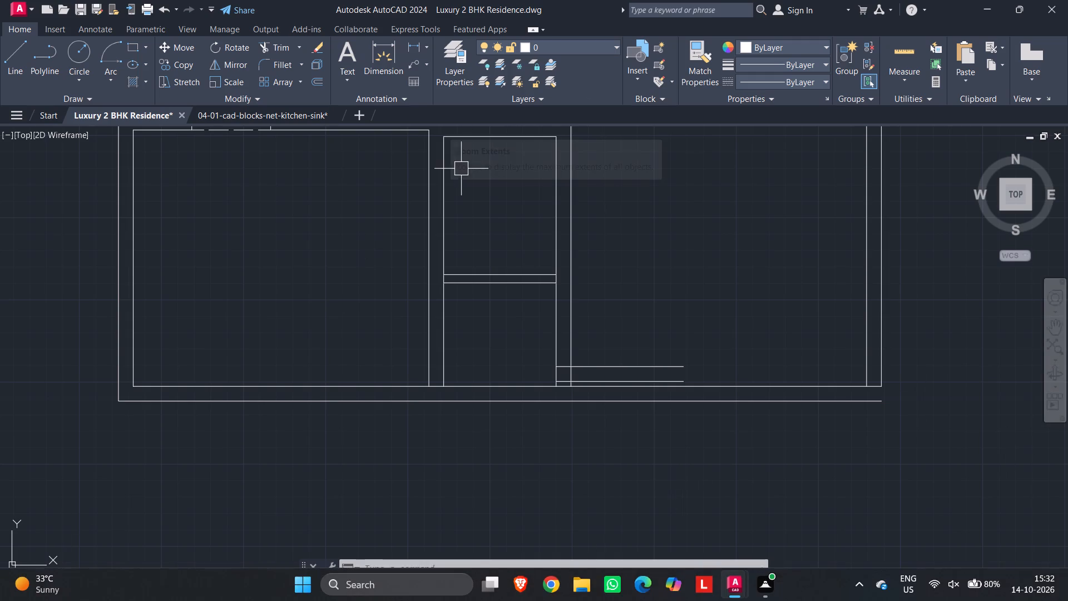
Extend the middle space's west line south to the outer south wall line.
middle_click_drag(575, 396, 605, 429)
scroll(527, 438, "up", 1)
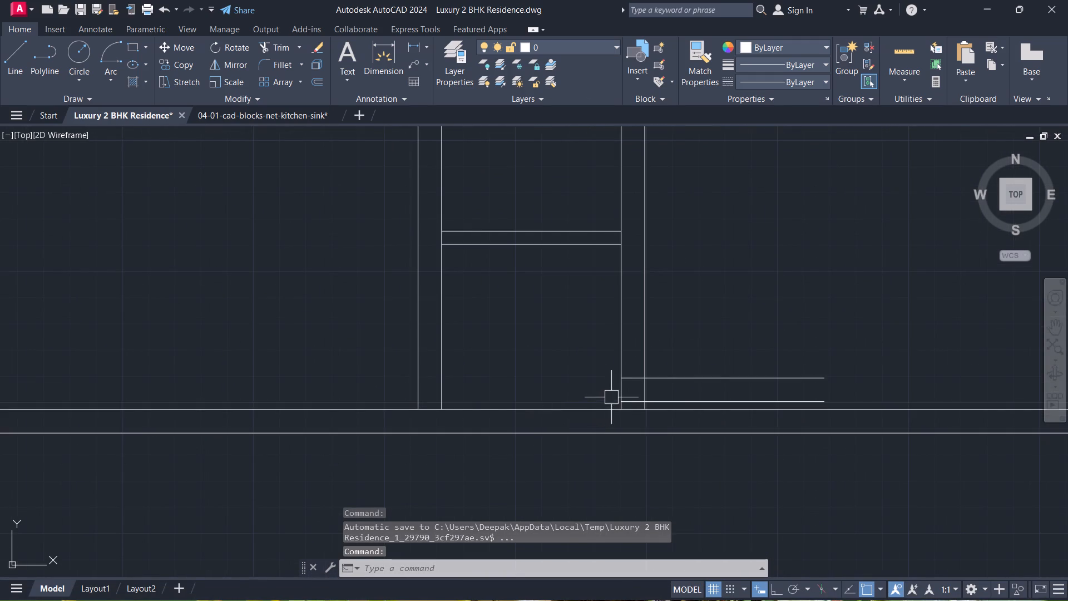
type("ex")
key("space")
left_click_drag(493, 334, 470, 342)
left_click(436, 362)
key("Escape")
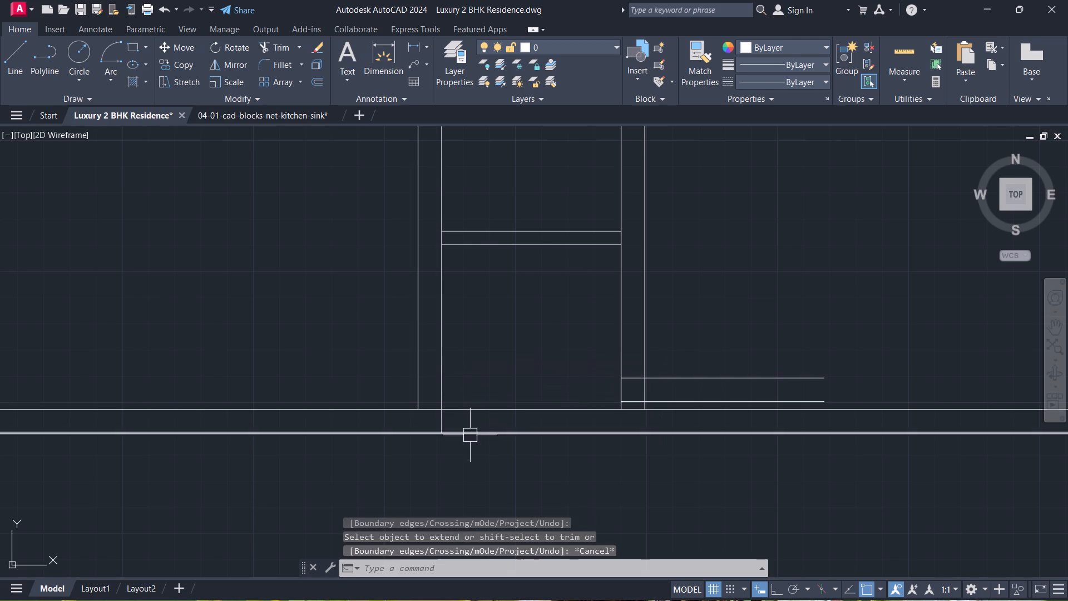
Trim both long south wall lines where they run across the open bottom of the middle space.
type("tr")
key("space")
left_click(500, 454)
left_click(502, 373)
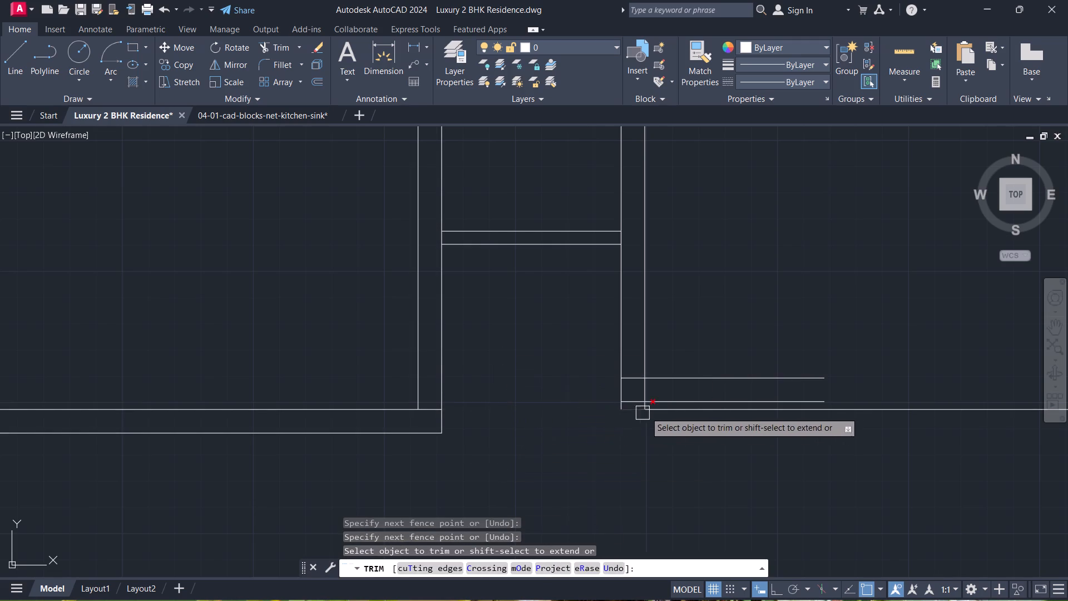
Trim the leftover original south line and the overlapping wall ends at the eastern room's southwest corner to leave a clean double-line corner.
scroll(649, 411, "up", 2)
left_click(679, 412)
left_click(614, 411)
left_click(576, 402)
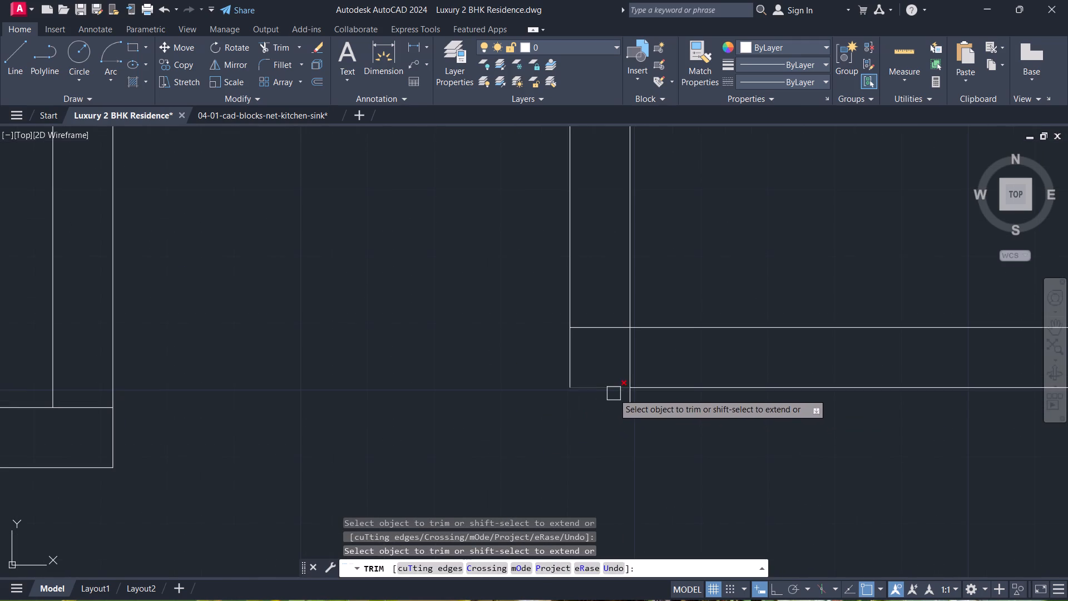
left_click(628, 405)
left_click(625, 354)
left_click(603, 326)
key("Escape")
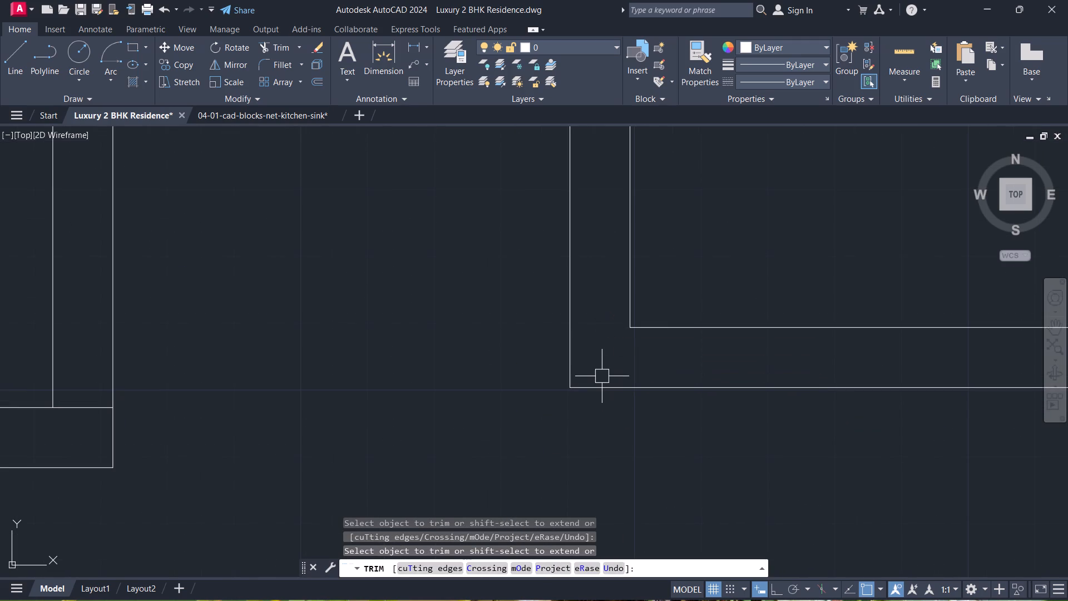
Extend both south wall lines of the eastern room east to the inner line of the east wall.
scroll(602, 381, "down", 2)
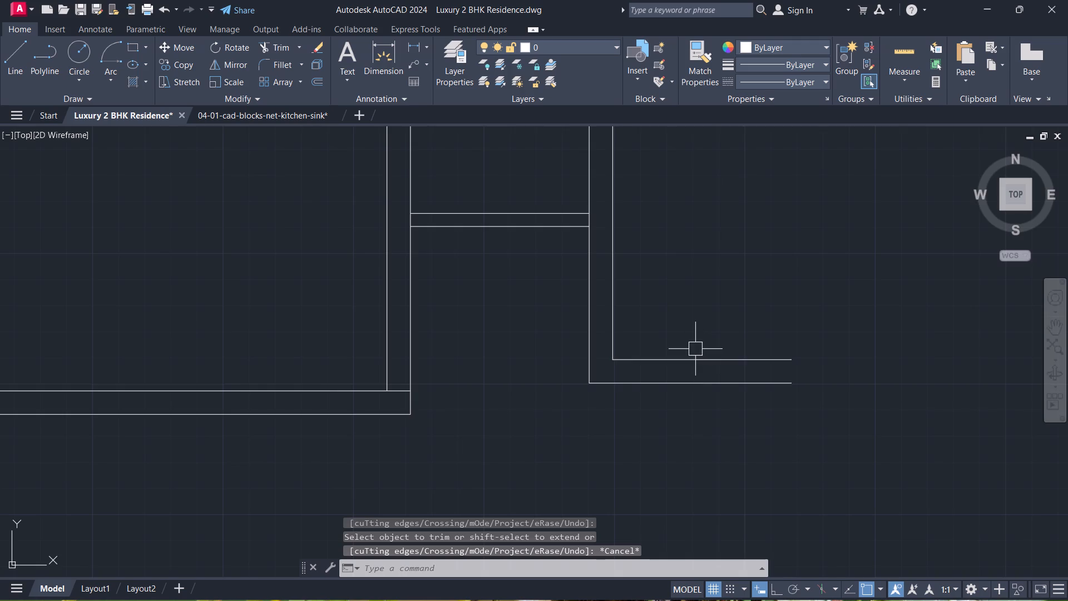
scroll(695, 349, "down", 3)
middle_click_drag(695, 349, 454, 497)
scroll(467, 483, "up", 1)
middle_click_drag(512, 412, 632, 323)
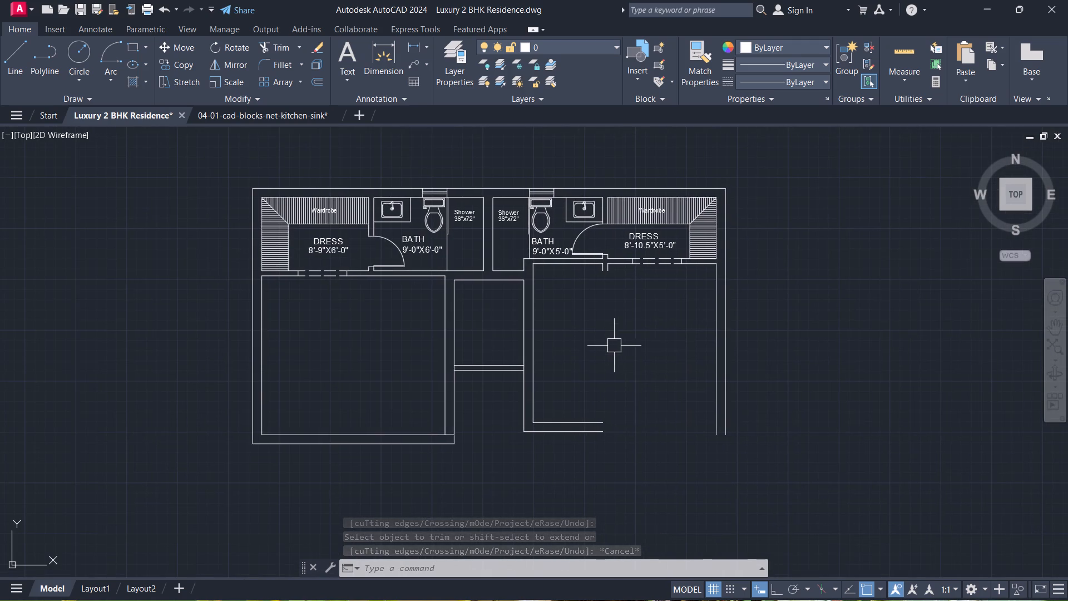
type("ex")
key("space")
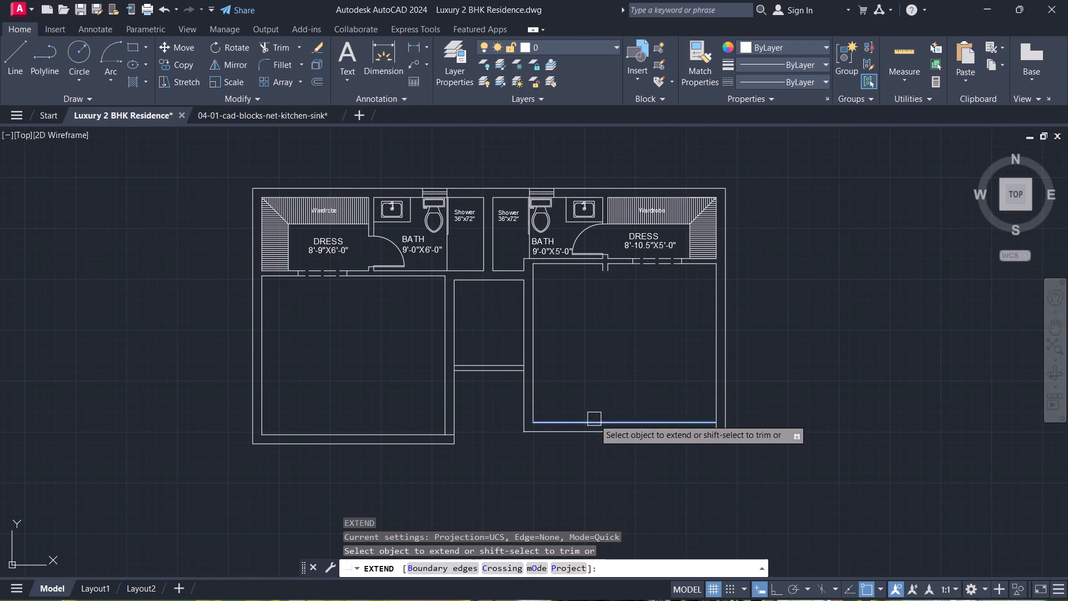
left_click(601, 381)
left_click(590, 472)
key("Escape")
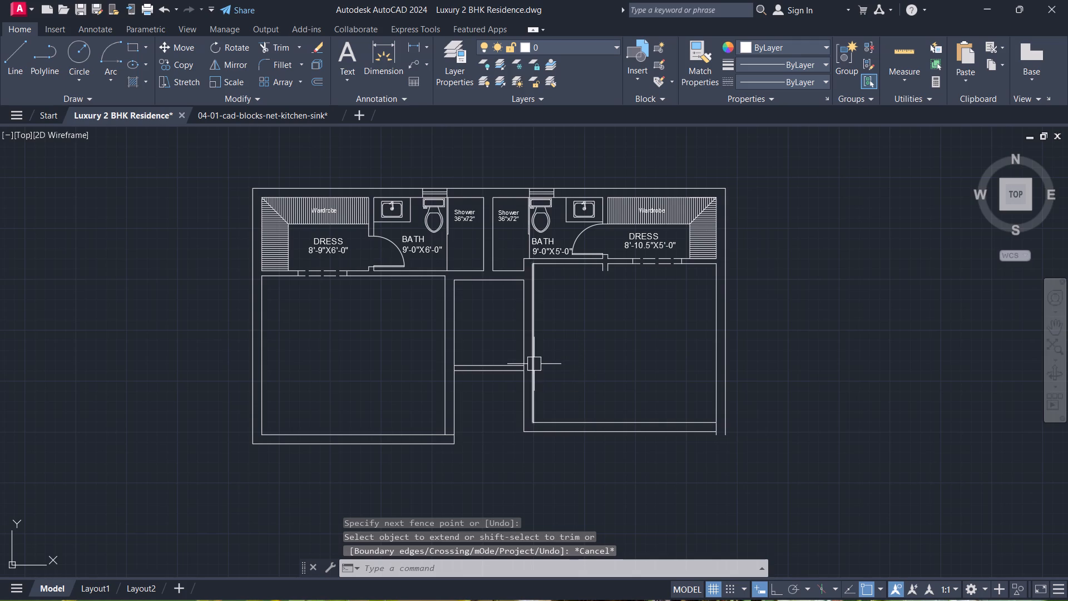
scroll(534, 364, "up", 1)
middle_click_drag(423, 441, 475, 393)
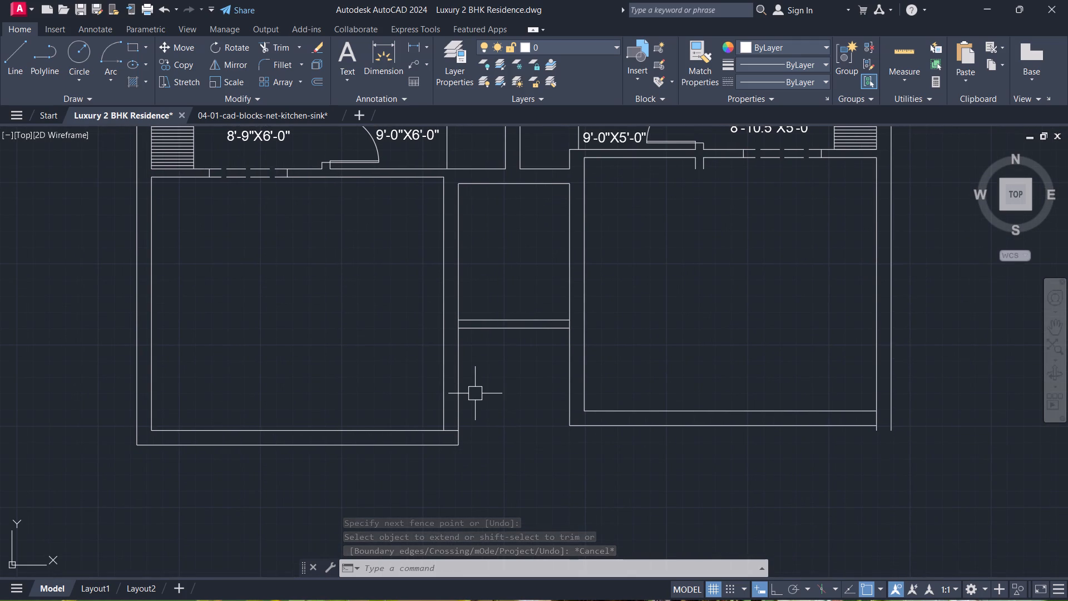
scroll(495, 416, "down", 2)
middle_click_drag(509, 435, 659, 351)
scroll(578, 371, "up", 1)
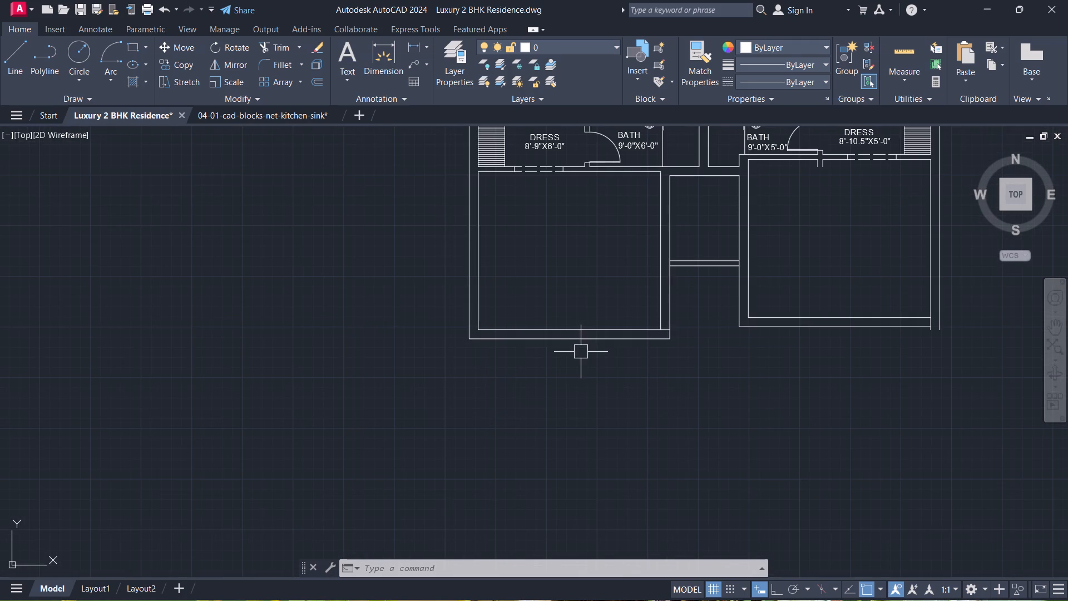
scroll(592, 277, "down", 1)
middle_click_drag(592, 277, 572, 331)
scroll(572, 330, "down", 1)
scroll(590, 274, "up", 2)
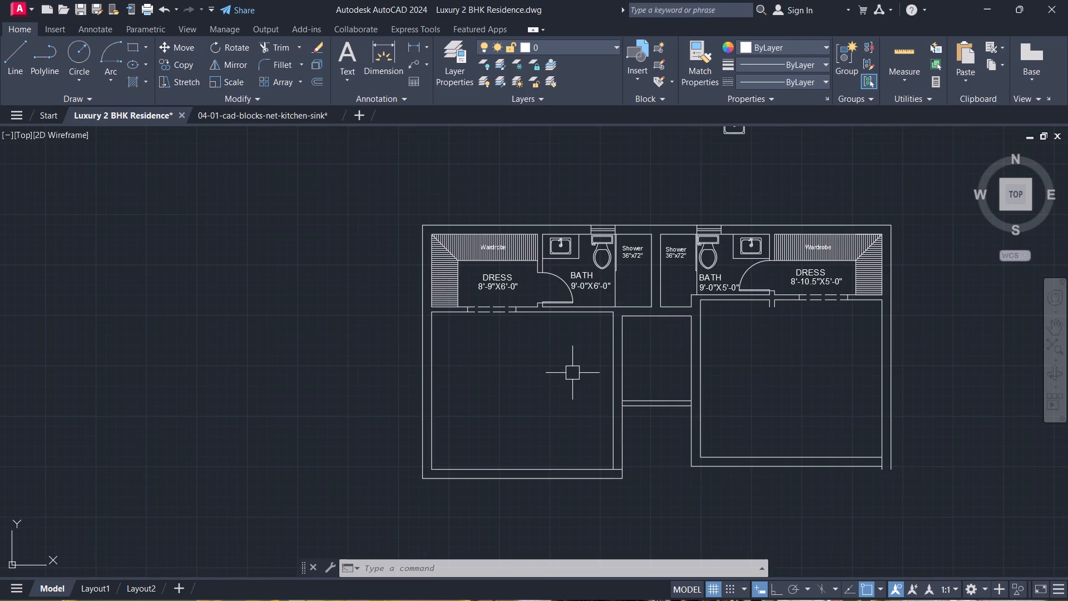
Extend the middle space's west line north to the south line of the 9'-0"X6'-0" bath.
scroll(572, 373, "up", 1)
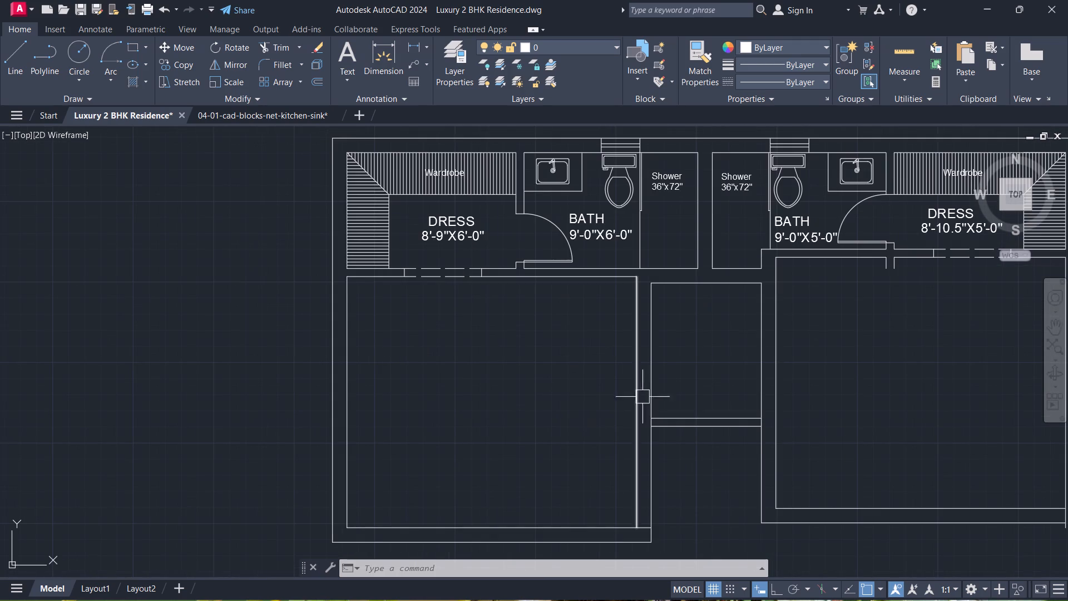
middle_click_drag(661, 293, 635, 377)
scroll(635, 368, "up", 2)
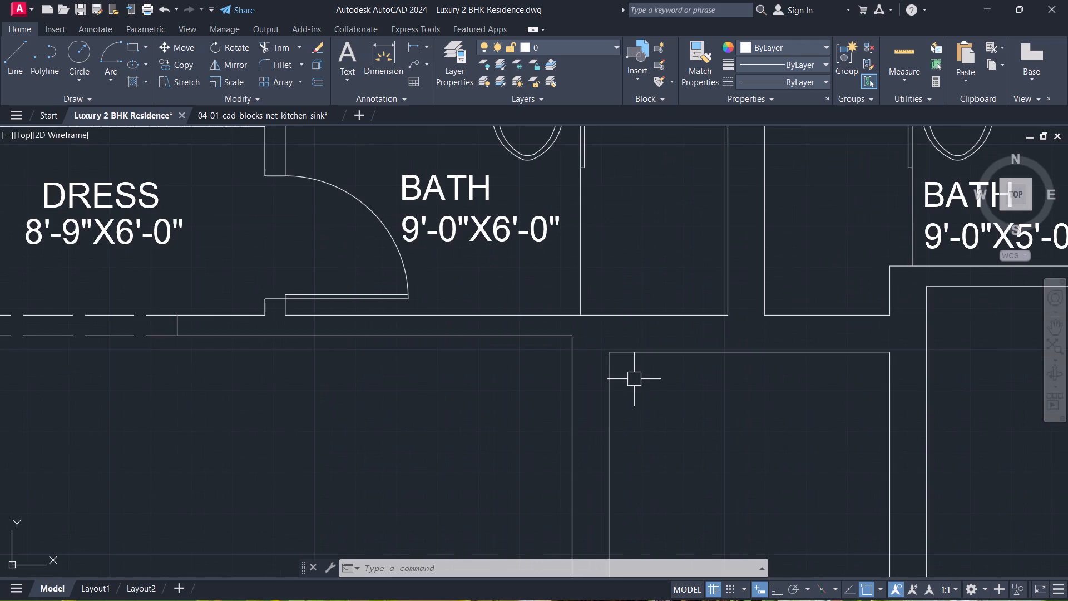
type("ex")
key("space")
left_click(598, 372)
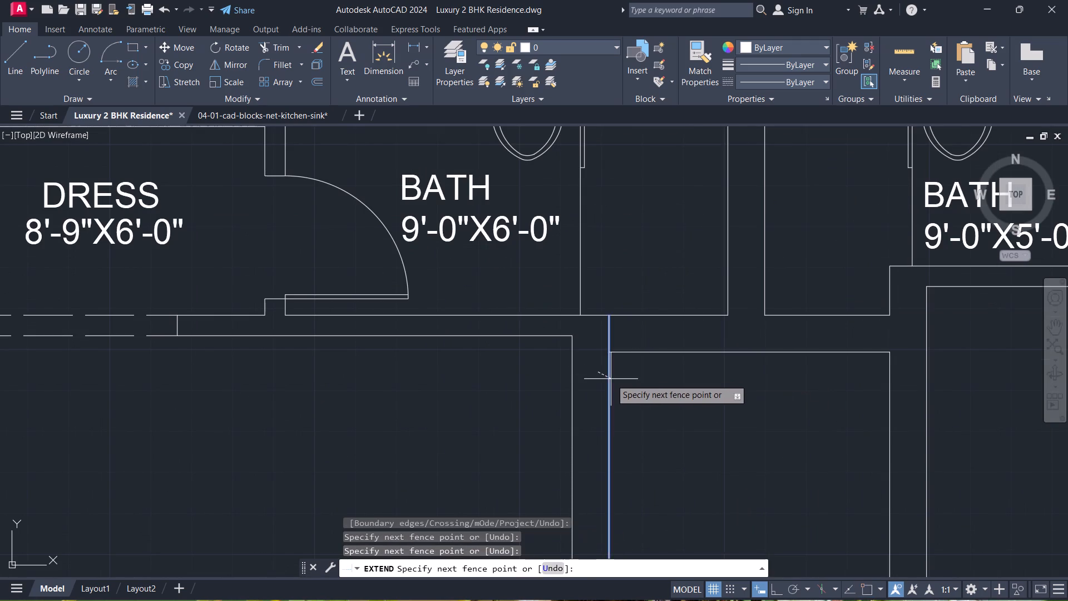
left_click(611, 379)
key("space")
Extend the two wall lines between the showers and the eastern bath's short wall line south to the middle space's north line.
key("space")
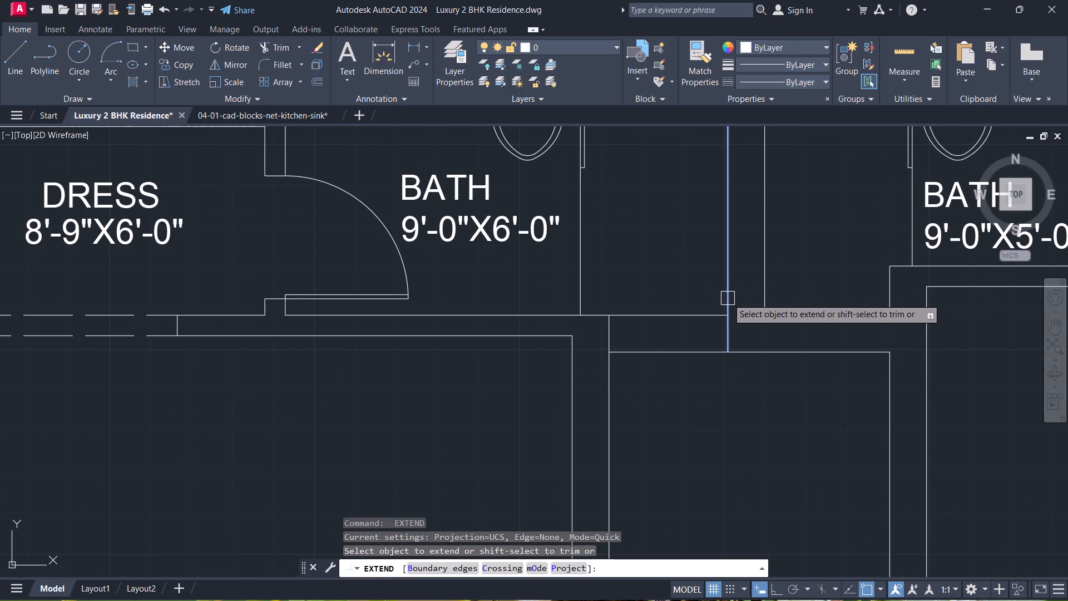
left_click_drag(728, 298, 733, 299)
left_click(763, 280)
key("Escape")
key("space")
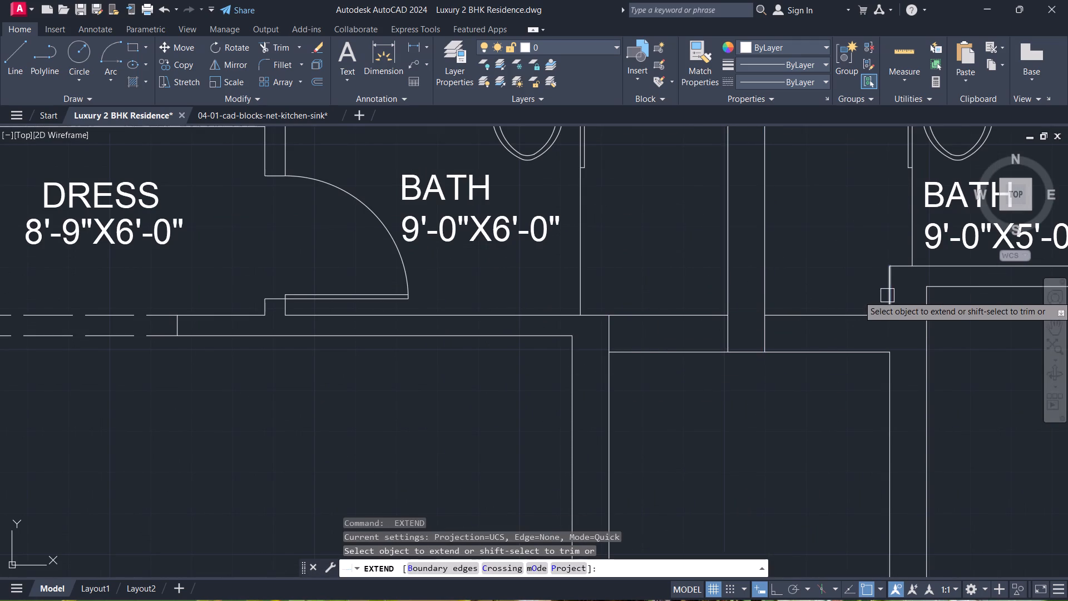
left_click(889, 298)
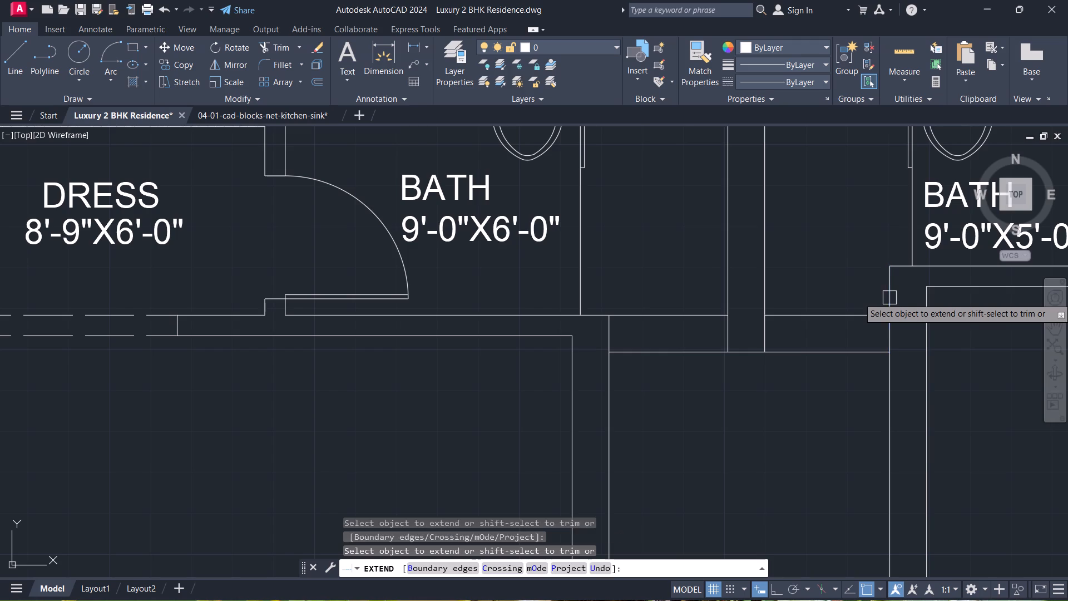
key("Escape")
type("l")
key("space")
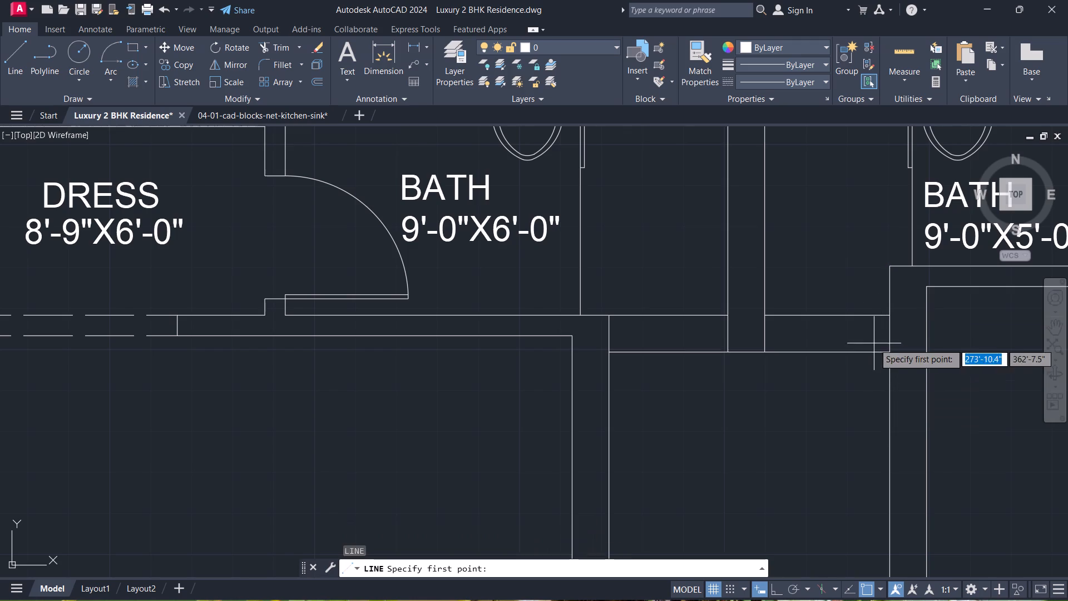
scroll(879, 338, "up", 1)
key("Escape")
Offset the south lines of the eastern shower and the western bath 4" to the south.
type("o")
key("space")
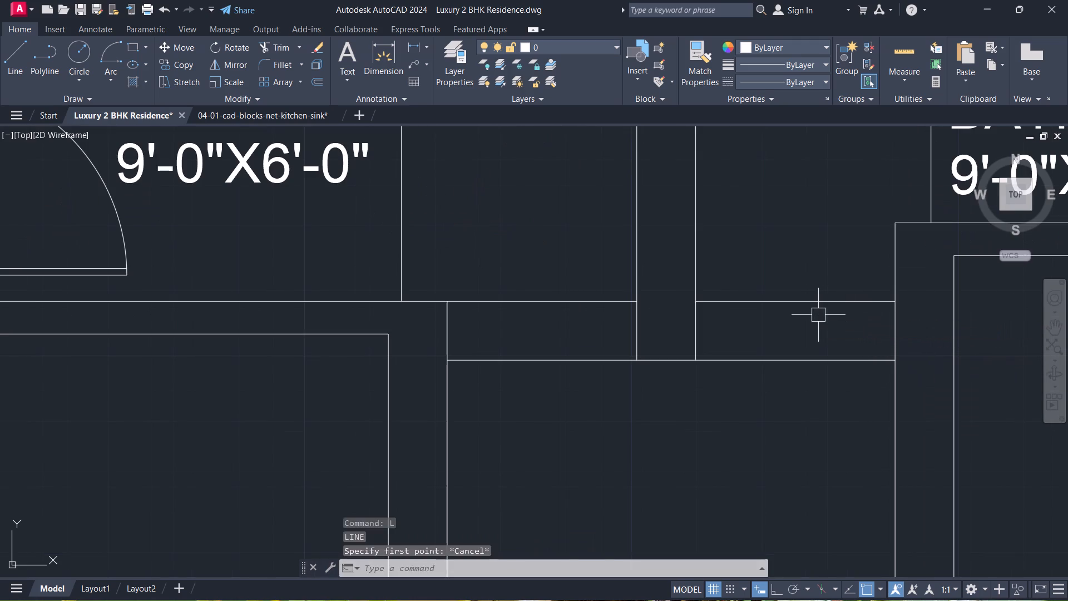
key("4")
key("Return")
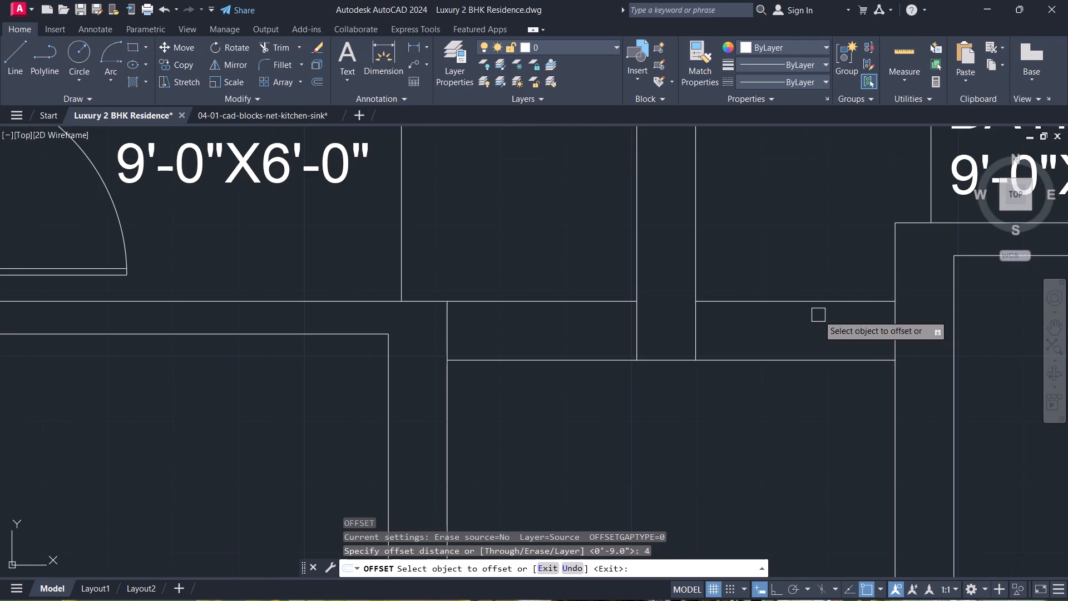
left_click(815, 305)
left_click(748, 380)
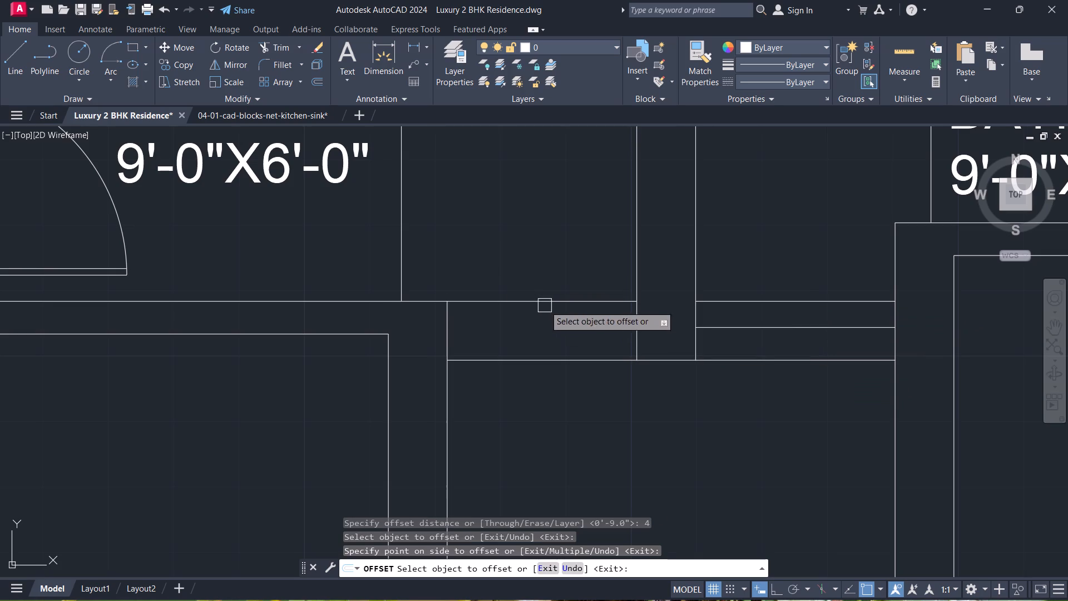
left_click_drag(545, 305, 545, 311)
left_click(529, 371)
key("Escape")
Trim the western 4" offset line back to the middle space's west line.
type("tr")
key("space")
scroll(415, 334, "up", 1)
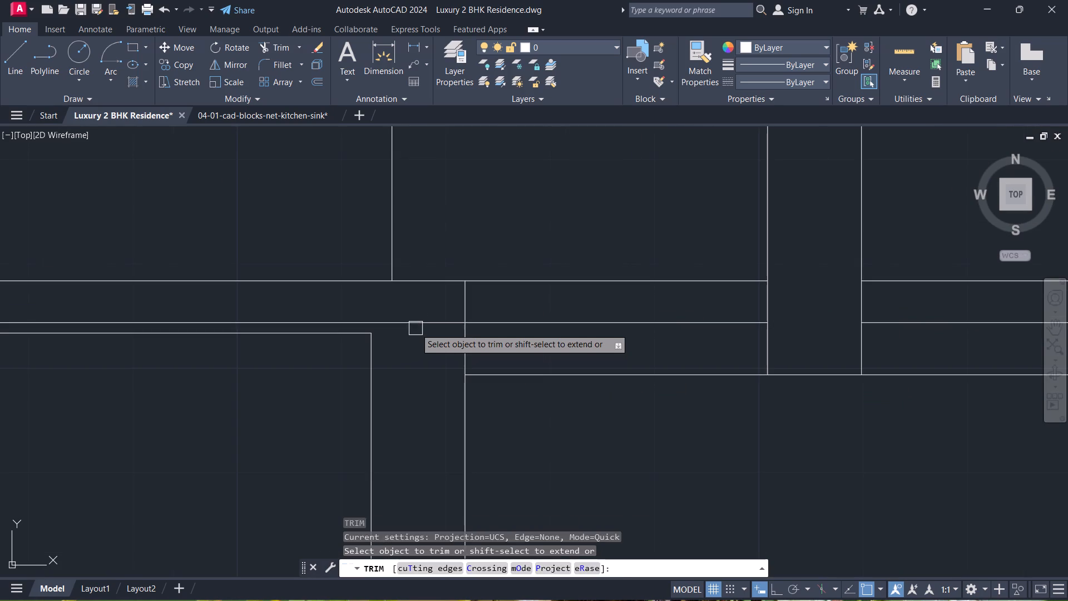
left_click(421, 323)
key("Escape")
Extend the middle space's north line both ways across the side walls to the inner wall lines of the two rooms.
scroll(457, 334, "down", 4)
scroll(490, 373, "up", 2)
middle_click_drag(494, 373, 594, 240)
scroll(503, 303, "down", 1)
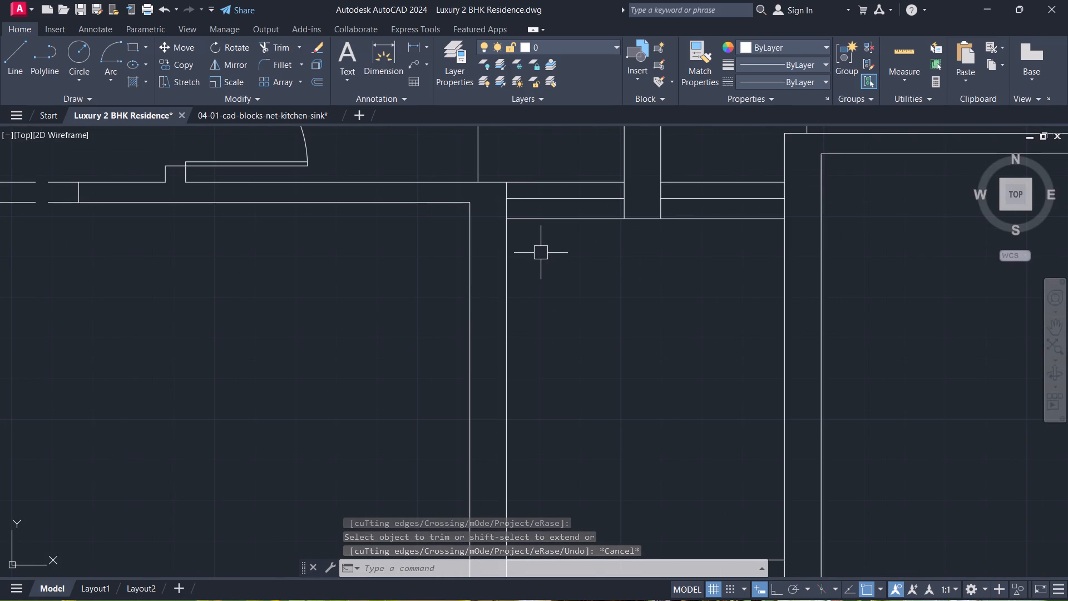
type("ex")
key("space")
left_click(538, 219)
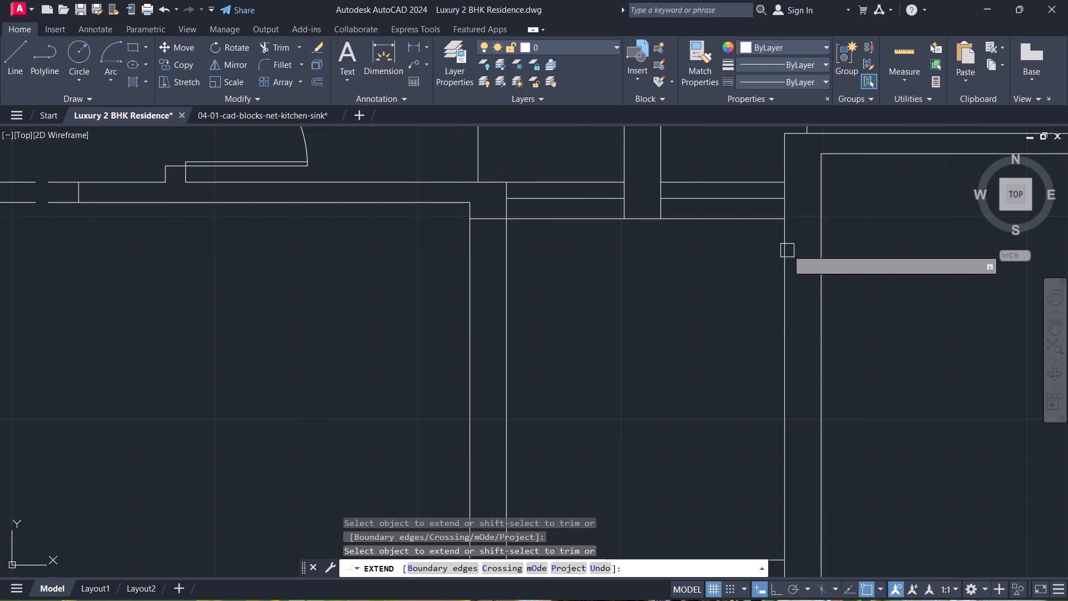
left_click(773, 216)
key("Escape")
Extend the upper line of the middle space's cross wall both ways to the inner wall lines of the adjoining rooms.
scroll(683, 317, "down", 3)
middle_click_drag(683, 317, 750, 258)
scroll(718, 324, "down", 1)
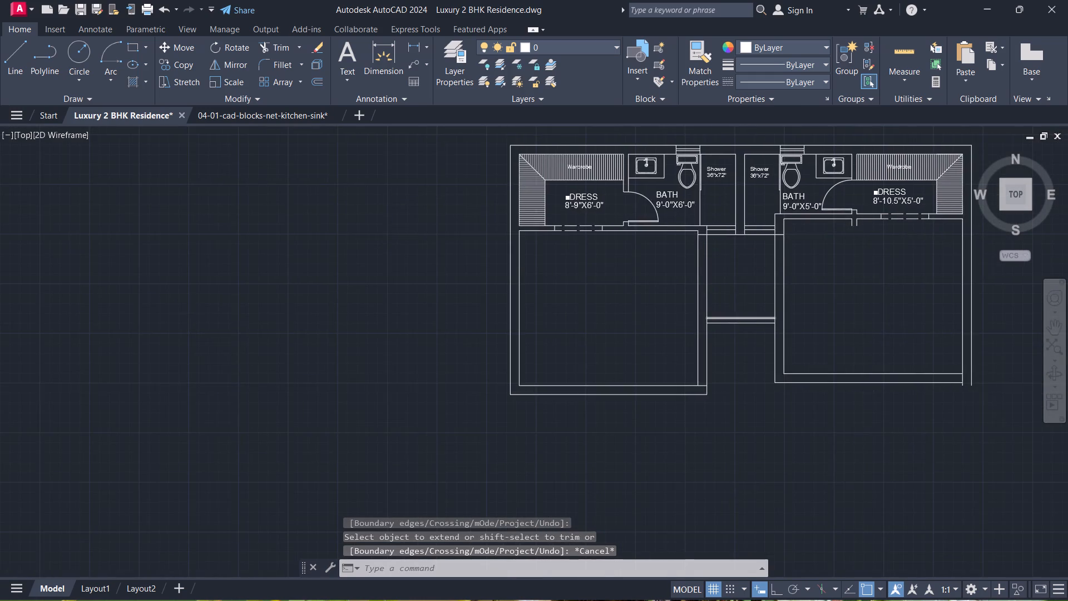
scroll(667, 388, "up", 1)
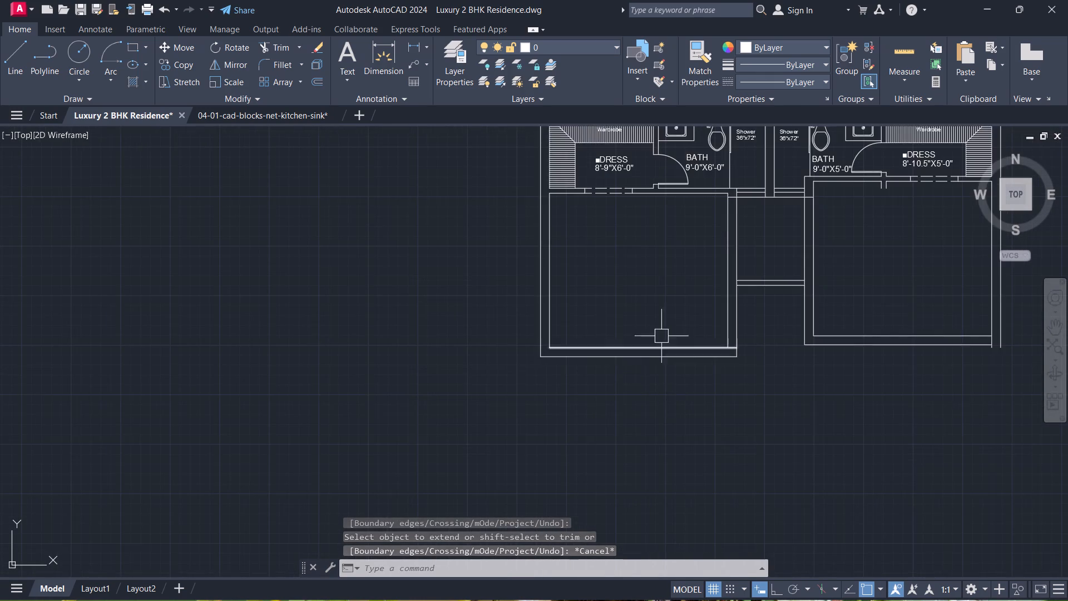
scroll(716, 333, "up", 1)
scroll(754, 267, "up", 1)
middle_click_drag(754, 267, 699, 396)
scroll(696, 395, "up", 1)
type("ex")
key("space")
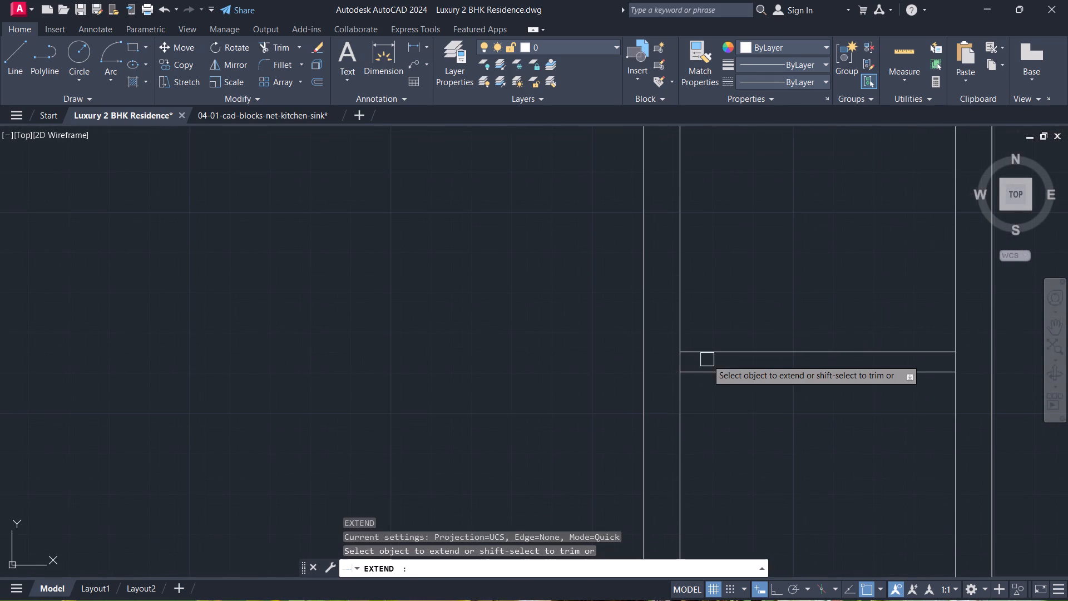
left_click(708, 355)
left_click(908, 346)
key("Escape")
Offset the extended cross wall line 6" to the north.
type("o")
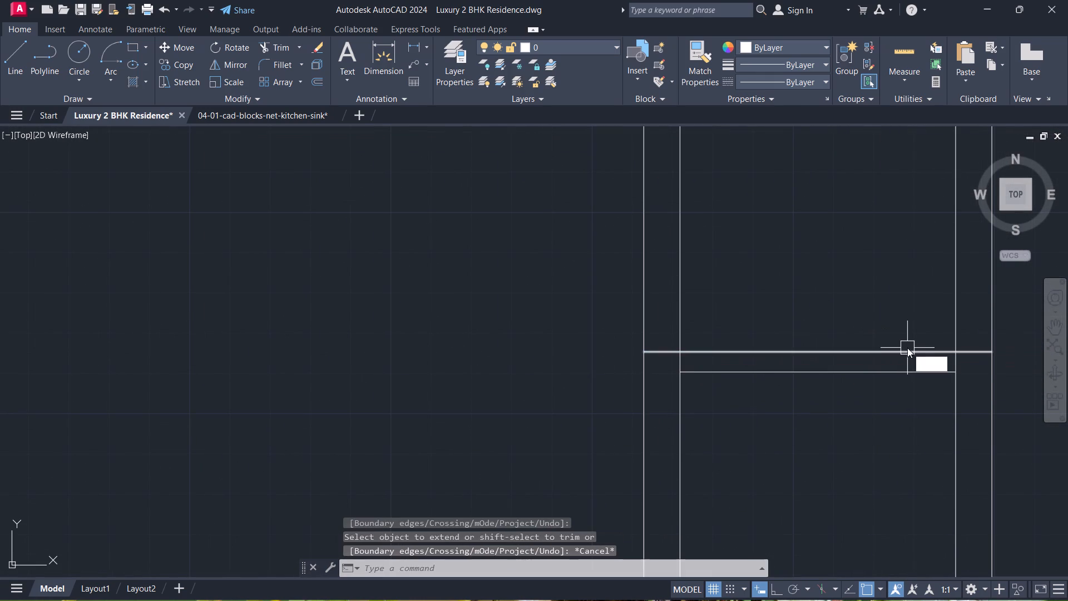
key("space")
key("6")
key("Return")
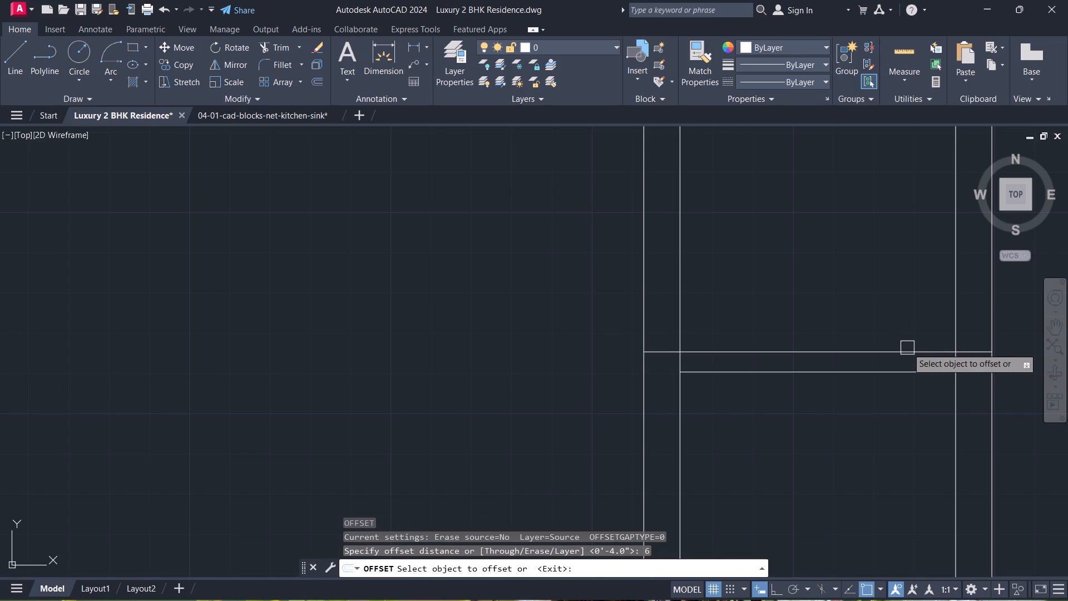
left_click(907, 348)
left_click(884, 320)
key("Escape")
Trim both ends of the original cross wall line back to the middle space's side lines.
type("tr")
key("space")
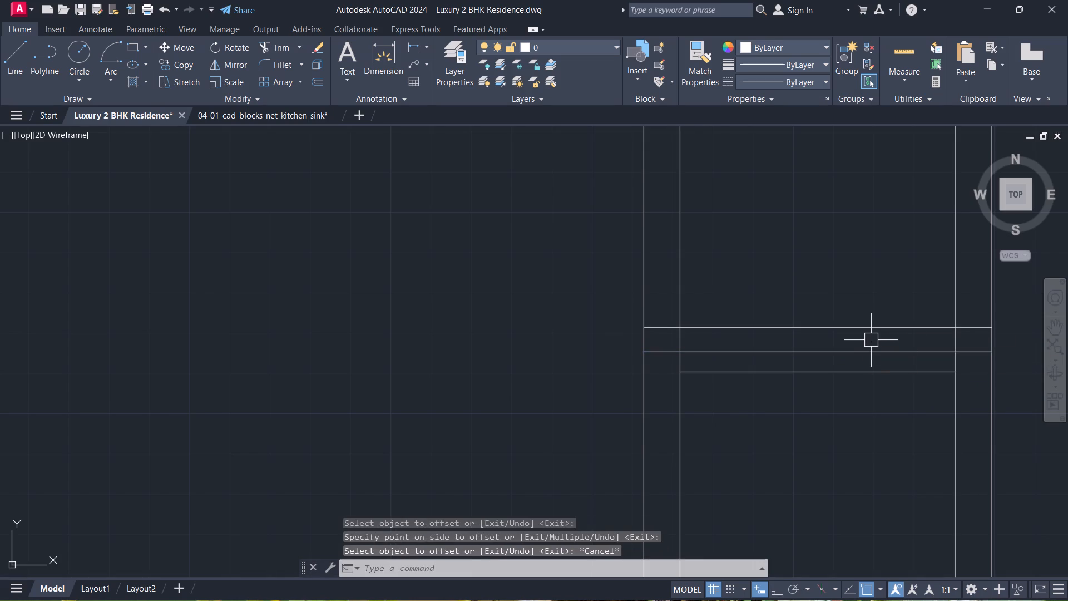
scroll(947, 346, "up", 1)
left_click(980, 353)
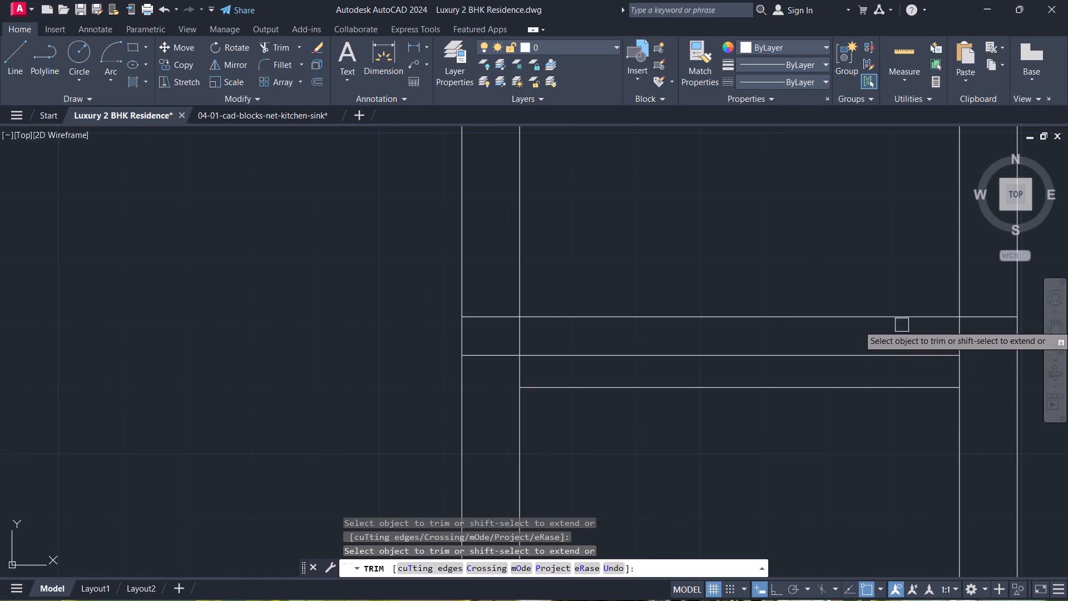
left_click(493, 351)
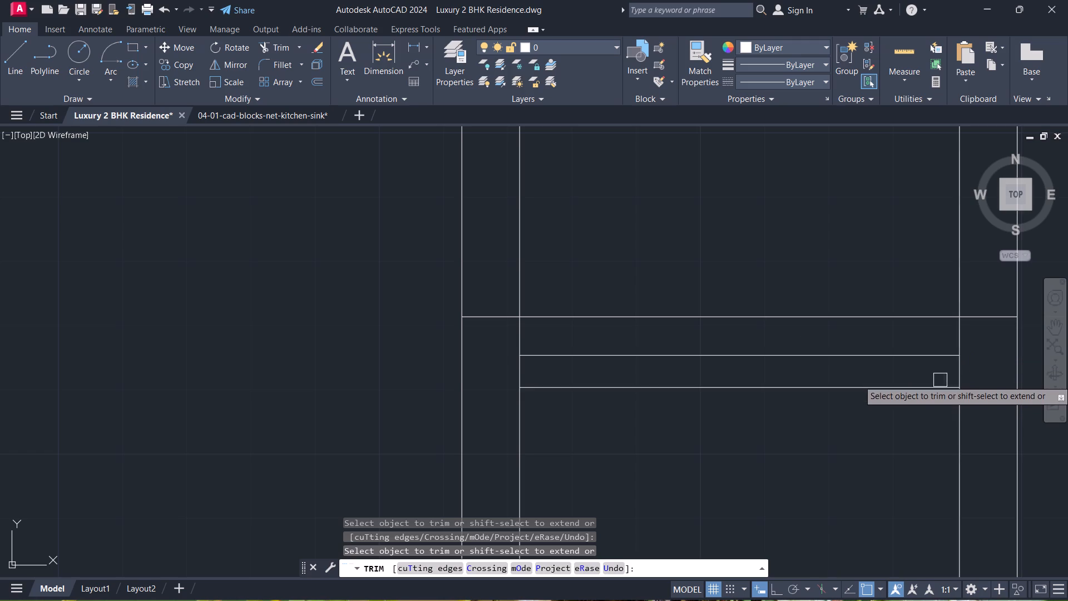
key("Escape")
Trim the 6" offset line inside the middle space, keeping only its segments across the two side walls.
scroll(736, 404, "down", 1)
middle_click(686, 324)
scroll(686, 324, "up", 1)
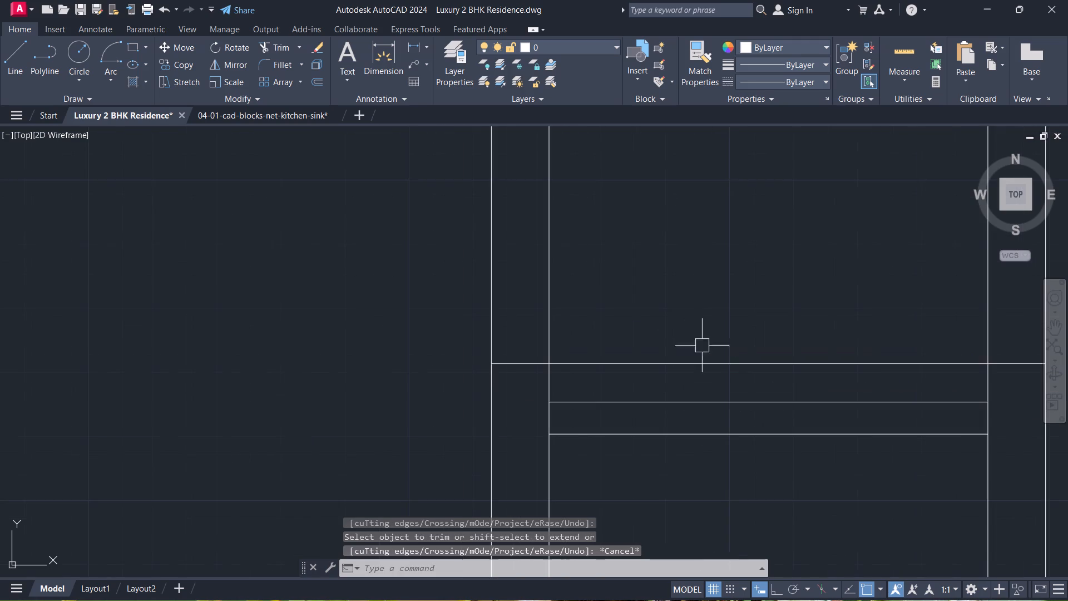
key("space")
left_click(711, 370)
key("Escape")
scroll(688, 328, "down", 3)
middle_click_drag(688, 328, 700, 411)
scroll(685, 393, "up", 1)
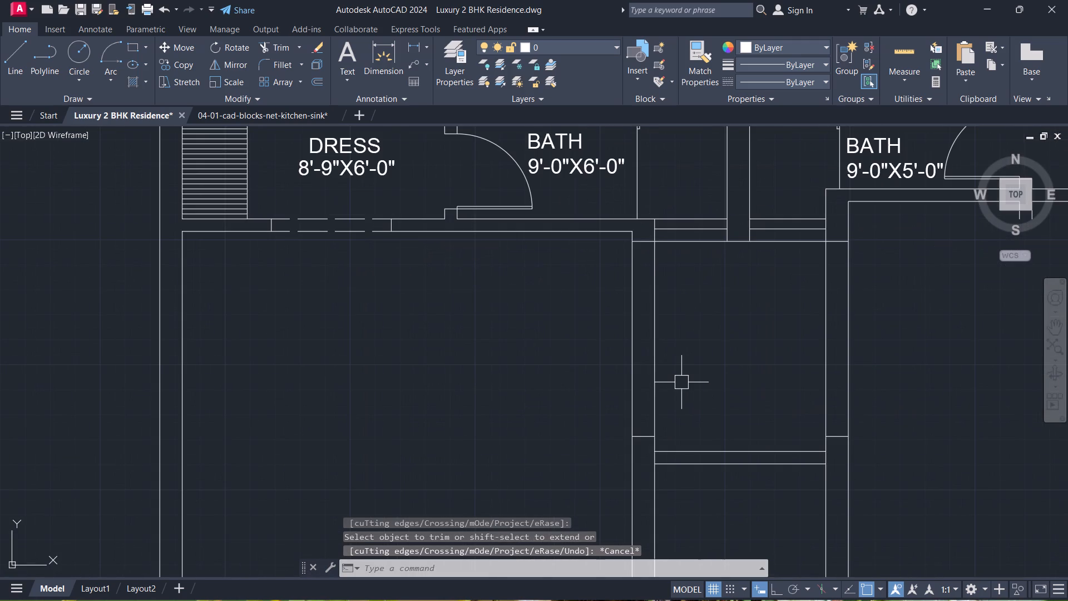
Offset the inner wall lines of the two adjoining rooms 4" into the side walls of the middle space.
type("o")
key("space")
key("4")
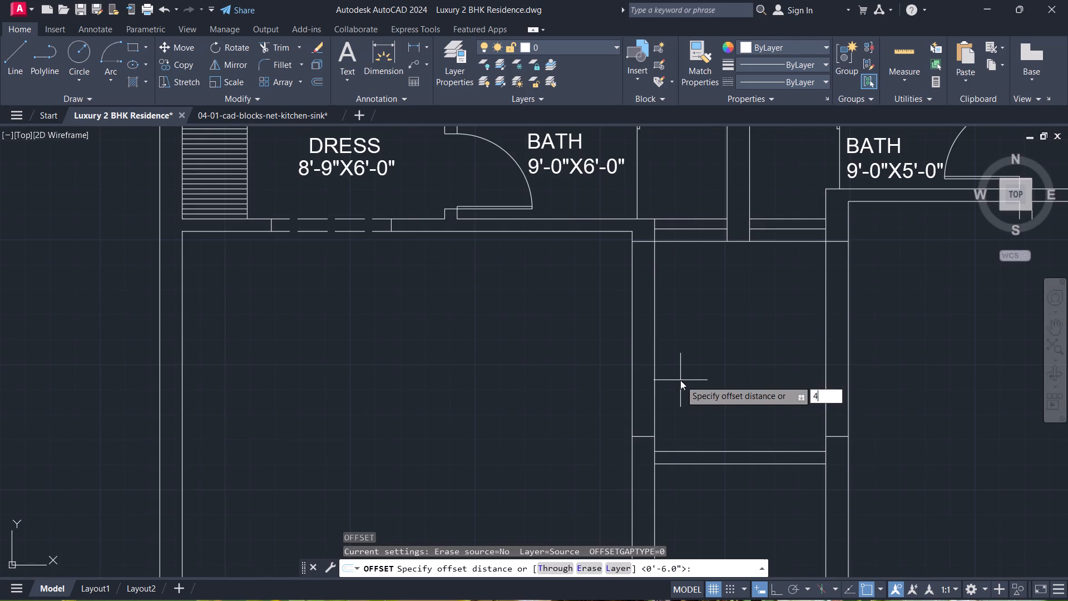
key("Return")
left_click(627, 385)
left_click(641, 386)
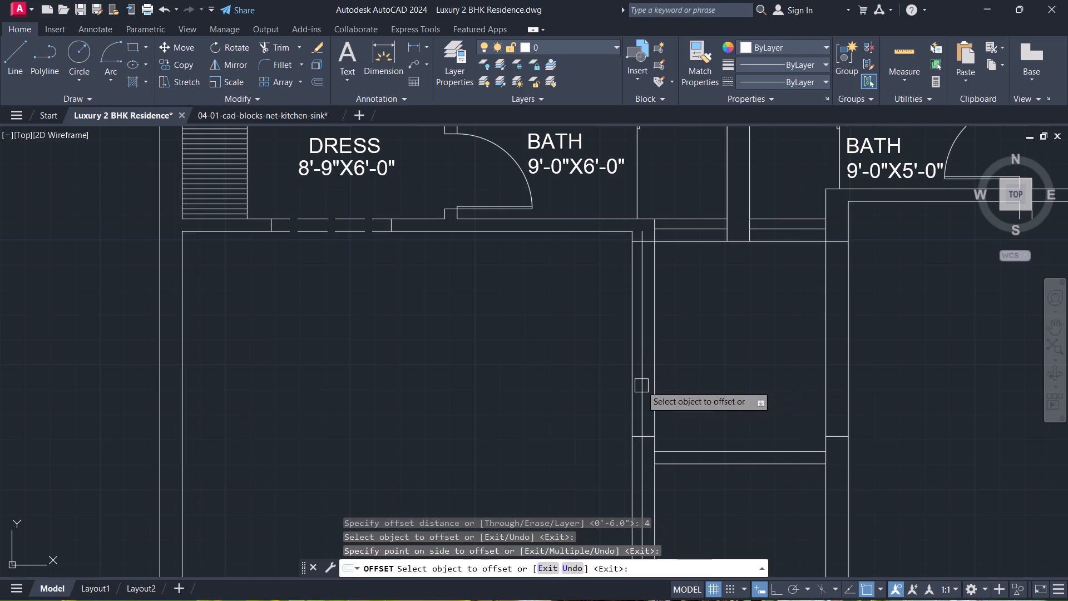
key("Escape")
key("space")
key("space")
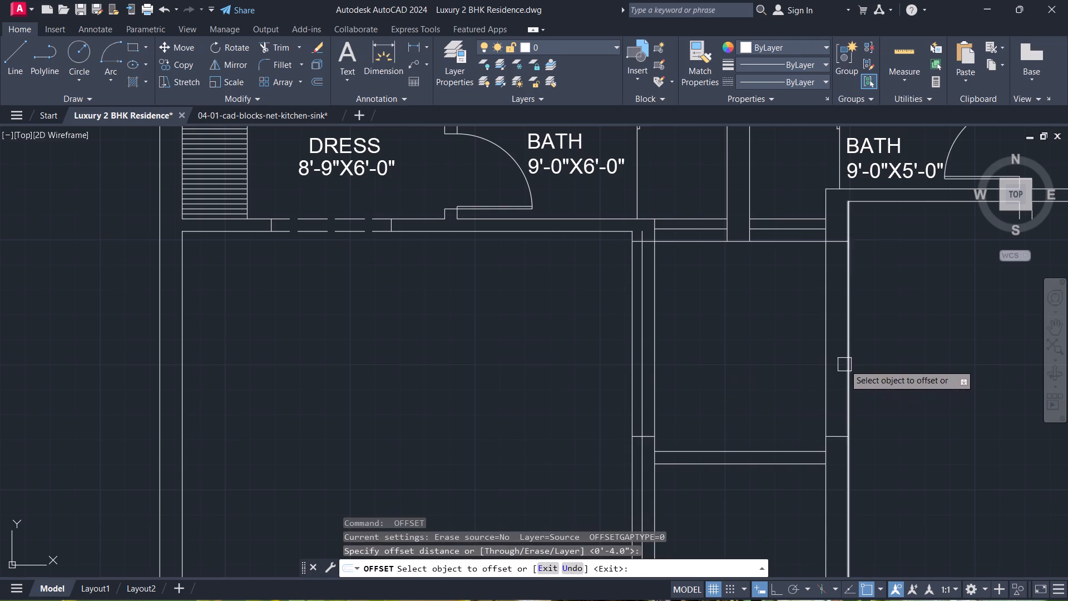
left_click_drag(845, 364, 838, 366)
left_click(790, 373)
key("Escape")
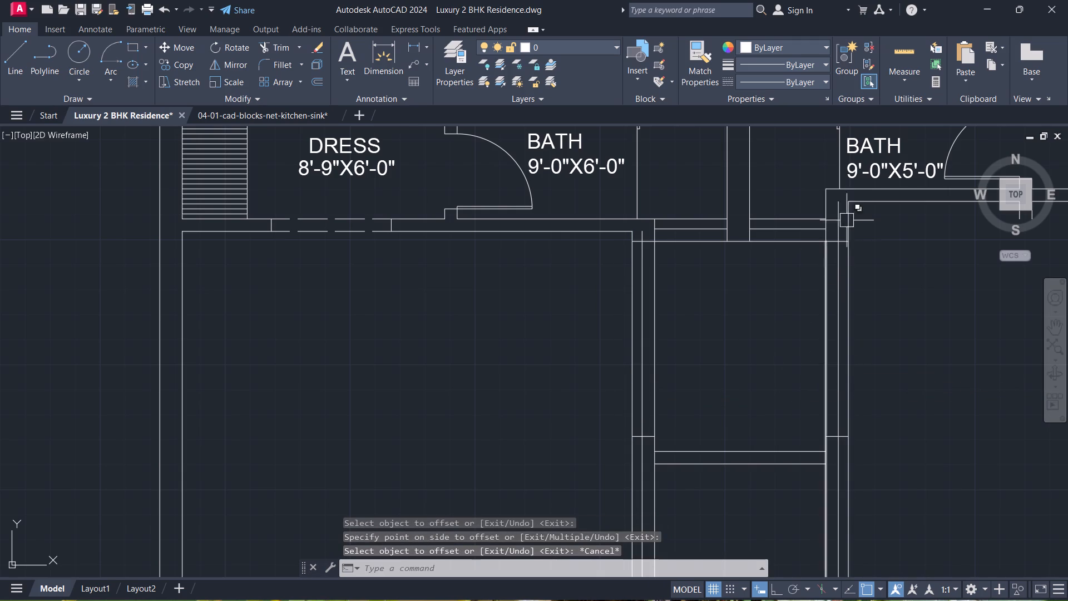
Trim both offset lines' north ends at the extended cross line and the west one's south end at the short line marking the opening.
scroll(847, 209, "up", 1)
type("tr")
key("space")
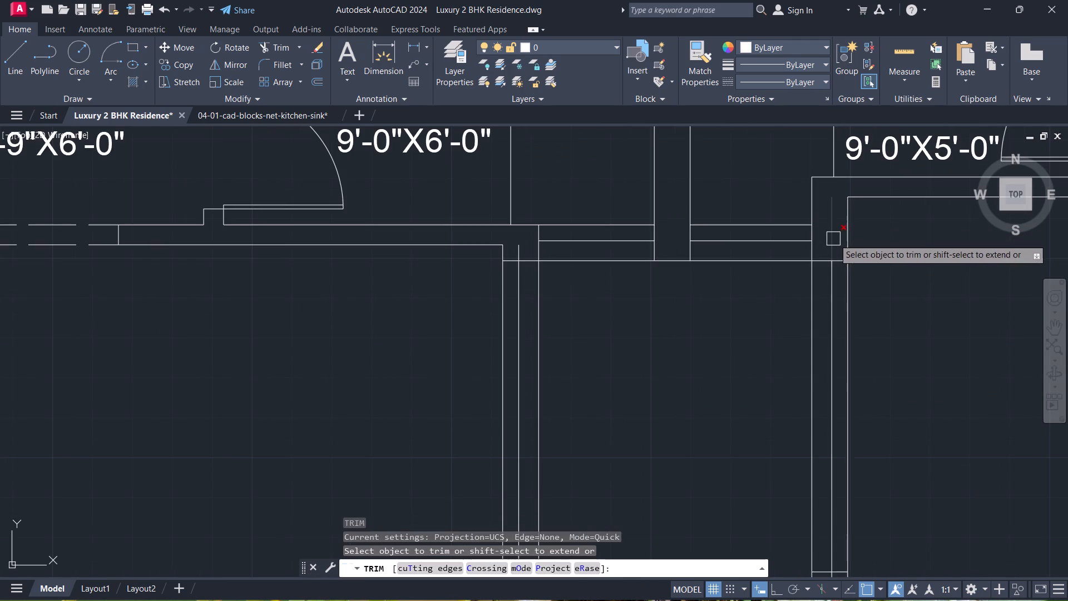
left_click(834, 239)
scroll(538, 276, "up", 1)
left_click(510, 229)
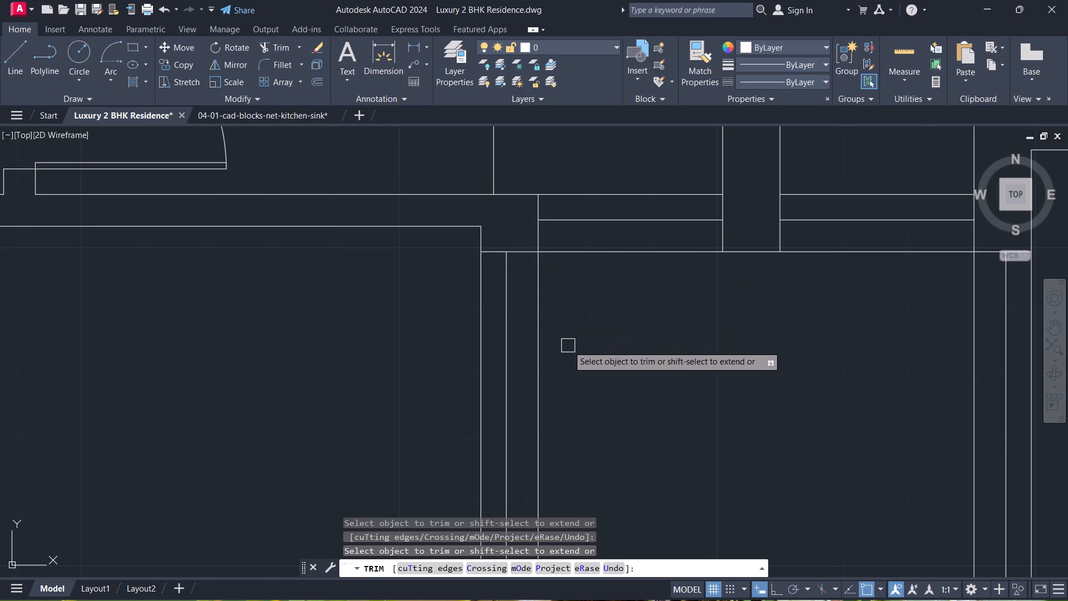
scroll(571, 353, "down", 1)
middle_click_drag(580, 388, 597, 277)
scroll(627, 332, "down", 1)
scroll(543, 464, "up", 2)
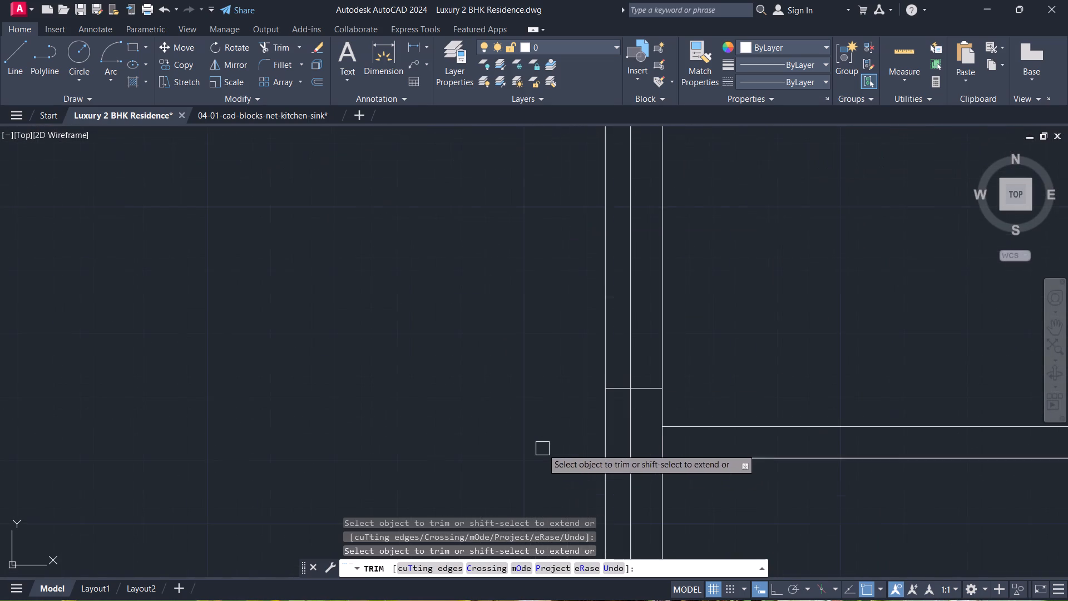
scroll(620, 415, "up", 1)
left_click(629, 411)
left_click(643, 420)
key("Escape")
Solid-hatch the 4" strips in both side walls, the two strips below the showers, and the middle space's southern cross wall.
scroll(659, 372, "down", 5)
middle_click_drag(658, 331, 644, 355)
scroll(657, 330, "up", 4)
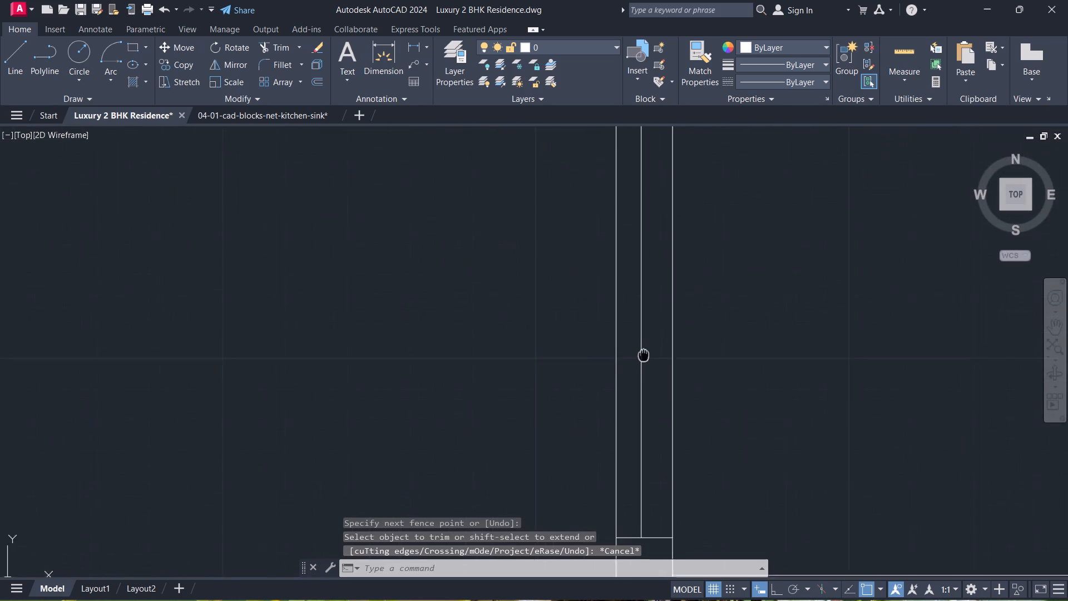
middle_click_drag(644, 355, 642, 368)
key("h")
key("space")
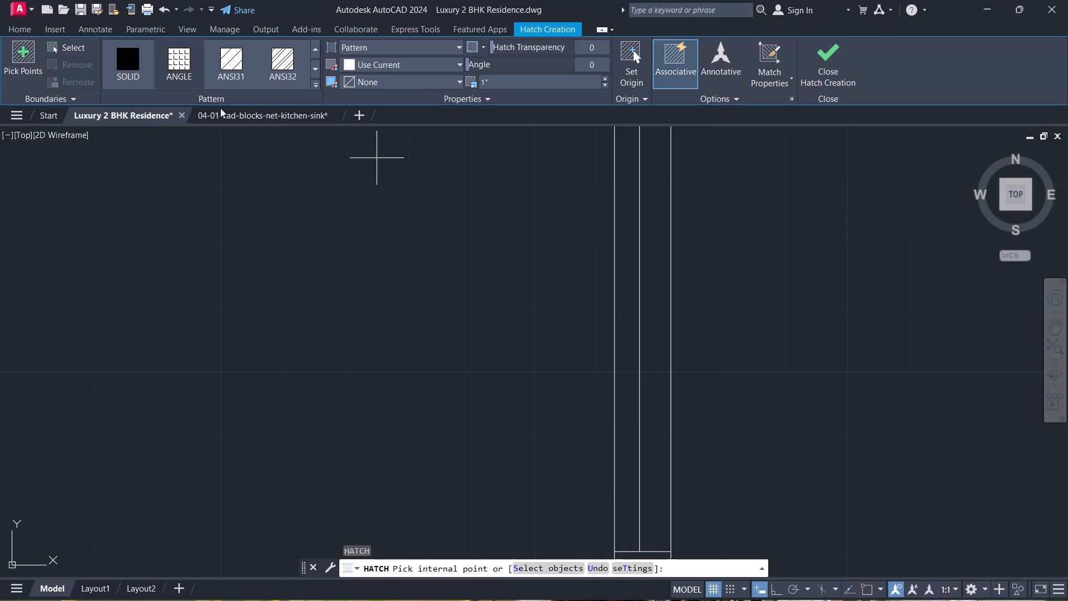
left_click(146, 75)
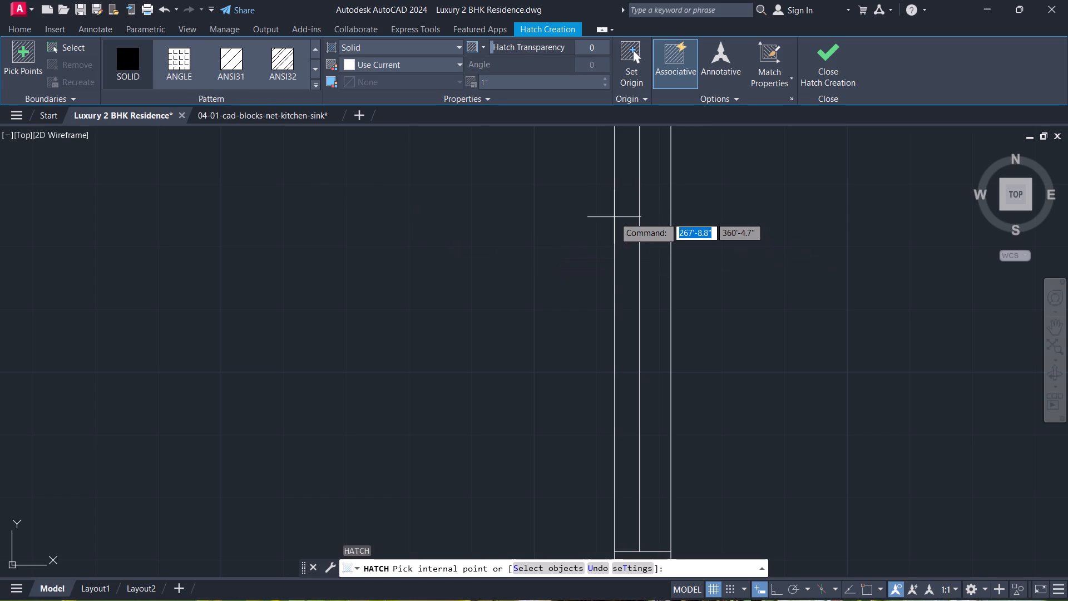
left_click(624, 231)
scroll(621, 237, "down", 5)
scroll(660, 223, "up", 3)
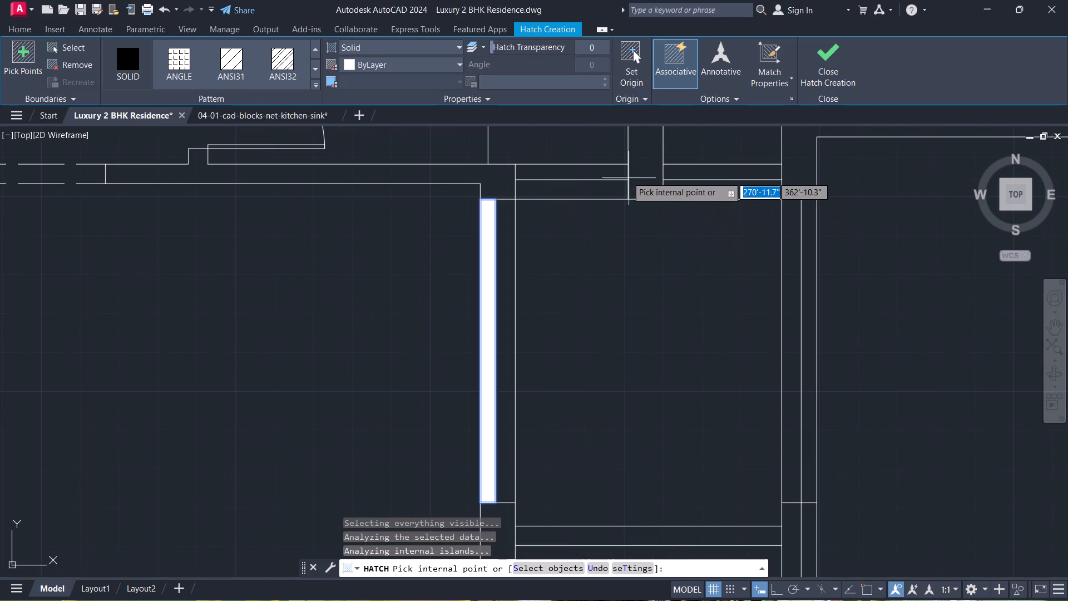
left_click(612, 174)
left_click(715, 168)
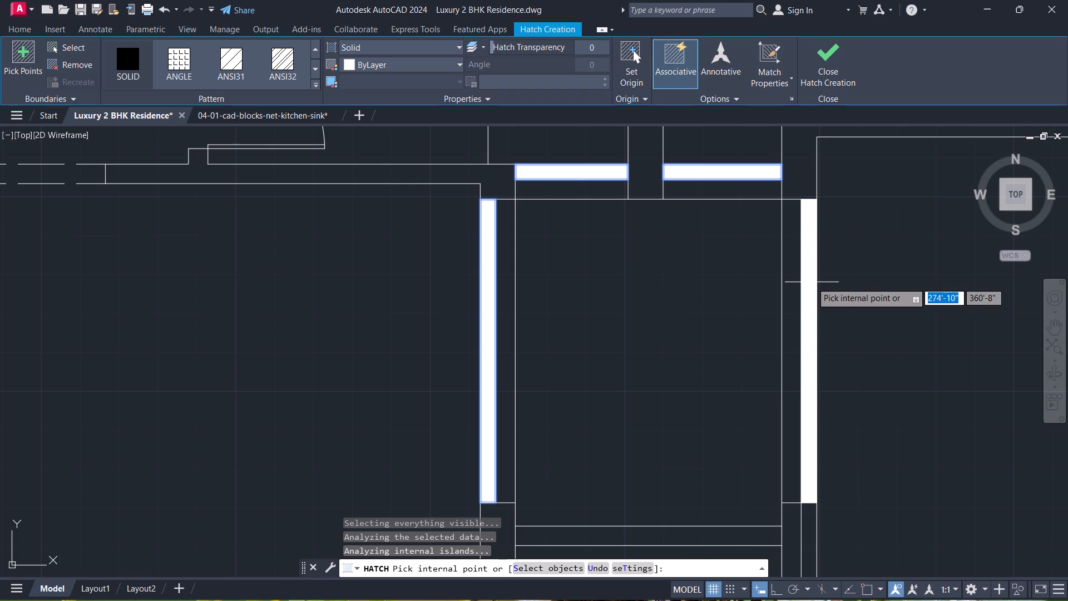
left_click(812, 282)
middle_click_drag(724, 382, 735, 260)
left_click(709, 416)
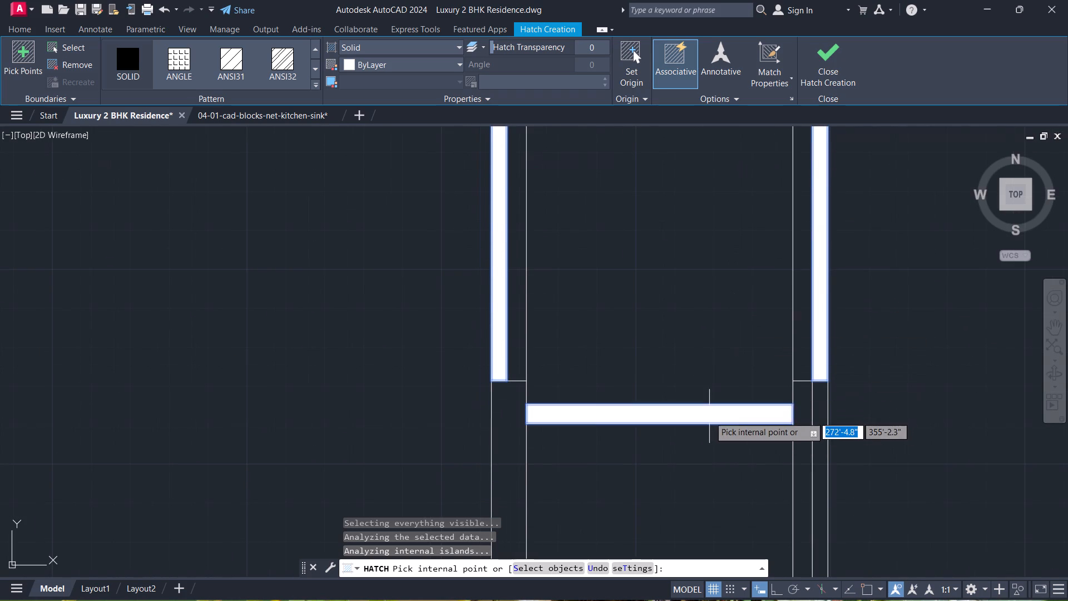
Set the colour of the new solid hatch to pink 247,171,174 and finish it.
left_click(380, 70)
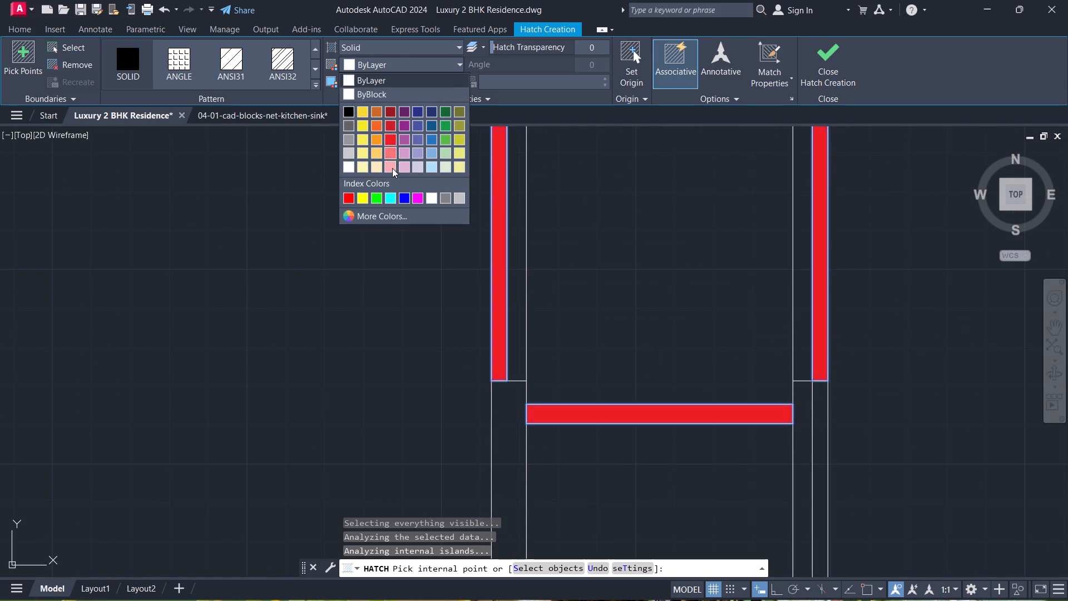
left_click(392, 168)
key("Escape")
Start a solid hatch in the wall south of the 9'-0"X6'-0" bath and set its colour to ByLayer.
scroll(540, 211, "down", 3)
middle_click_drag(547, 225, 537, 316)
scroll(547, 225, "up", 1)
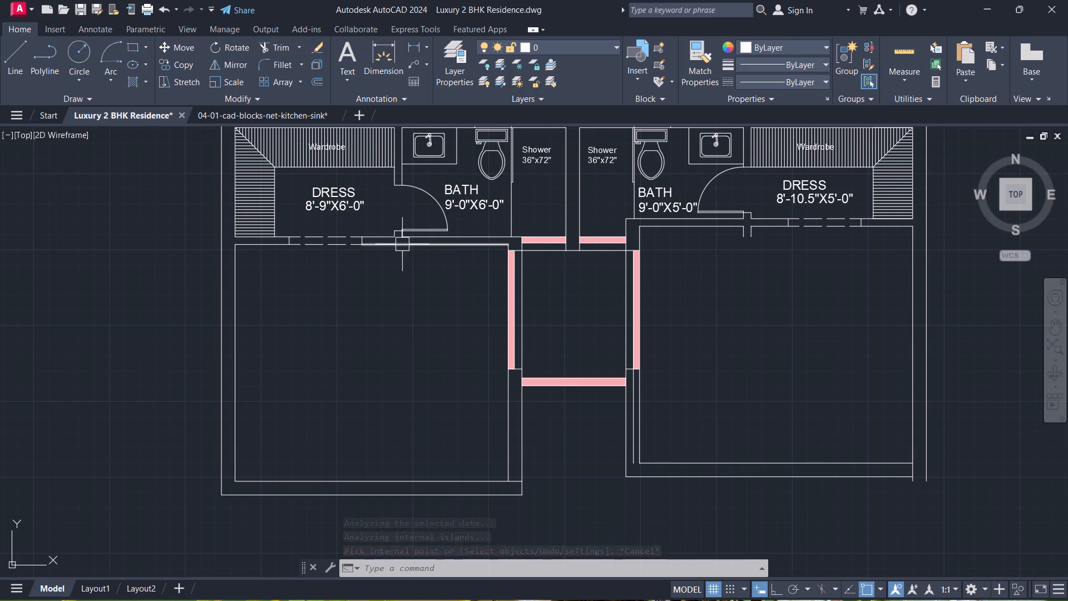
type("h")
key("space")
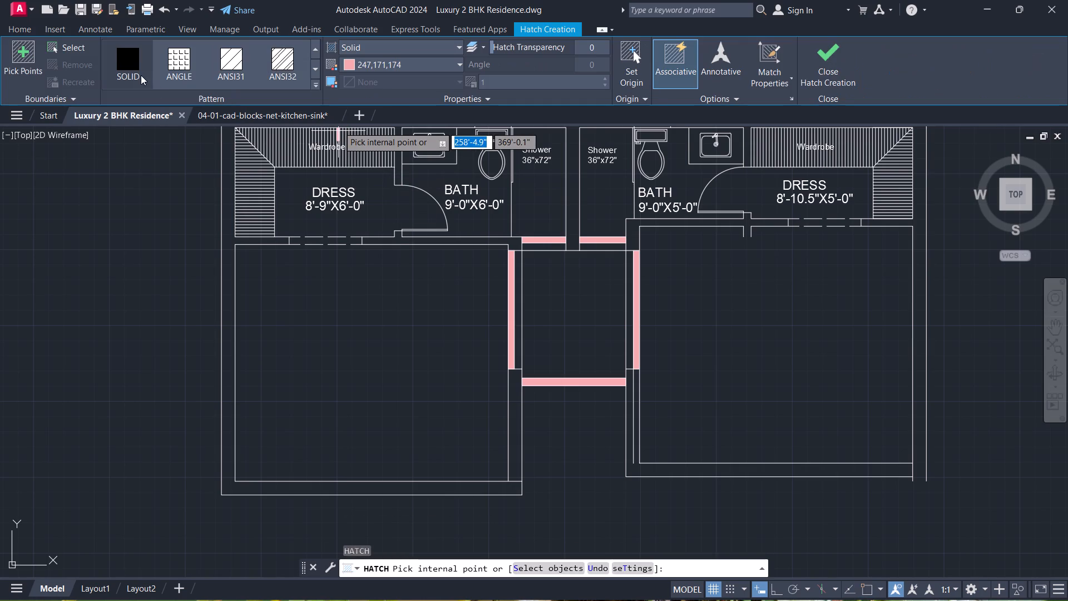
left_click(406, 244)
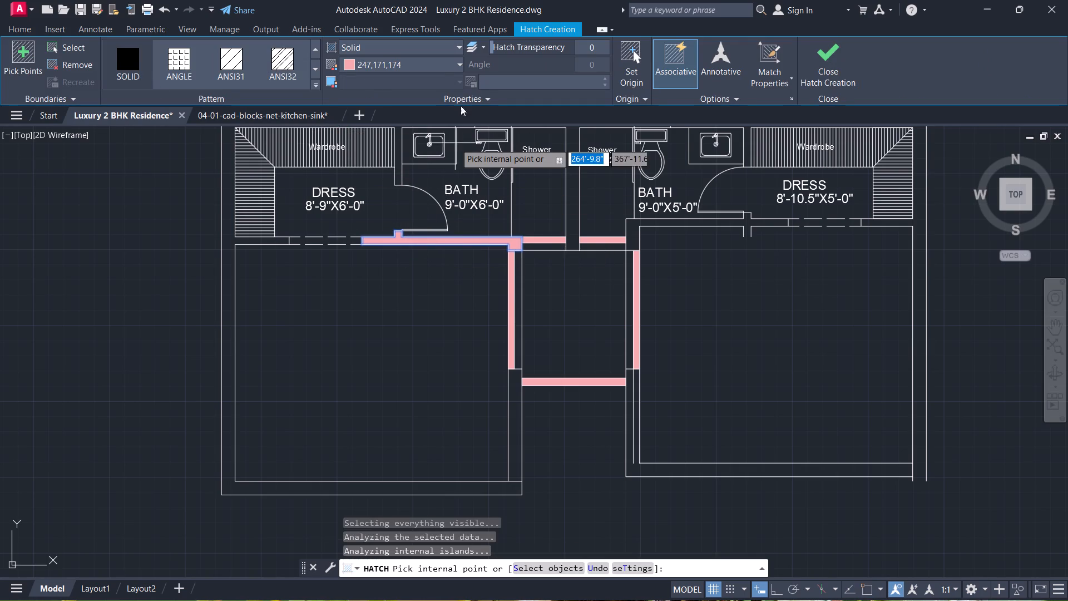
left_click(435, 66)
left_click(393, 81)
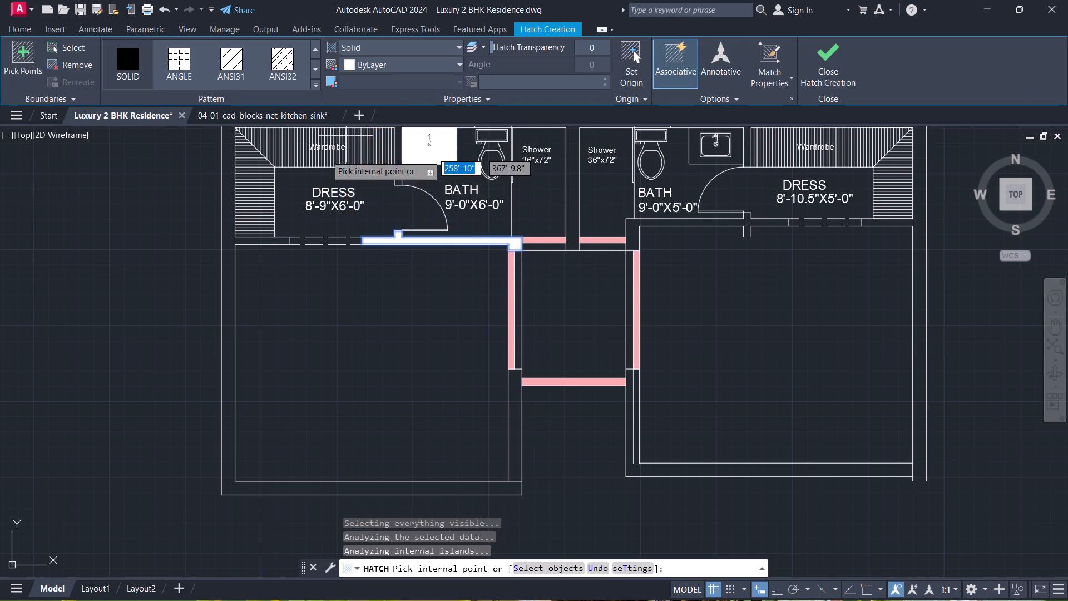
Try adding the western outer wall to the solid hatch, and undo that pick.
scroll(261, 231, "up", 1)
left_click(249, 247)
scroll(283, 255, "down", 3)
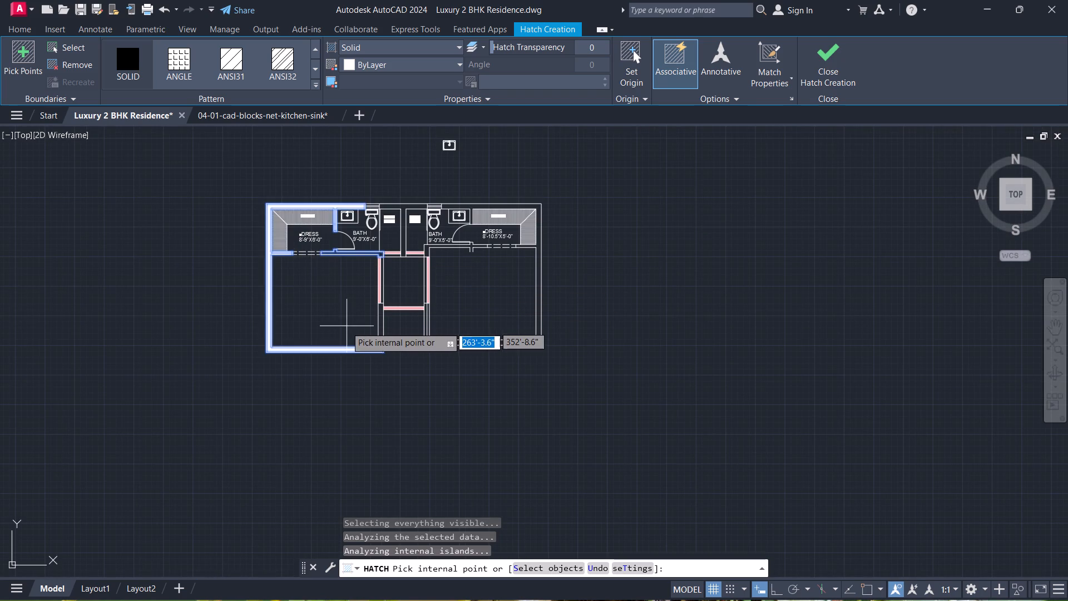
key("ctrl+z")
Solid-hatch the wall south of the 9'-0"X6'-0" bath through to the middle space's northwest corner.
scroll(402, 264, "up", 3)
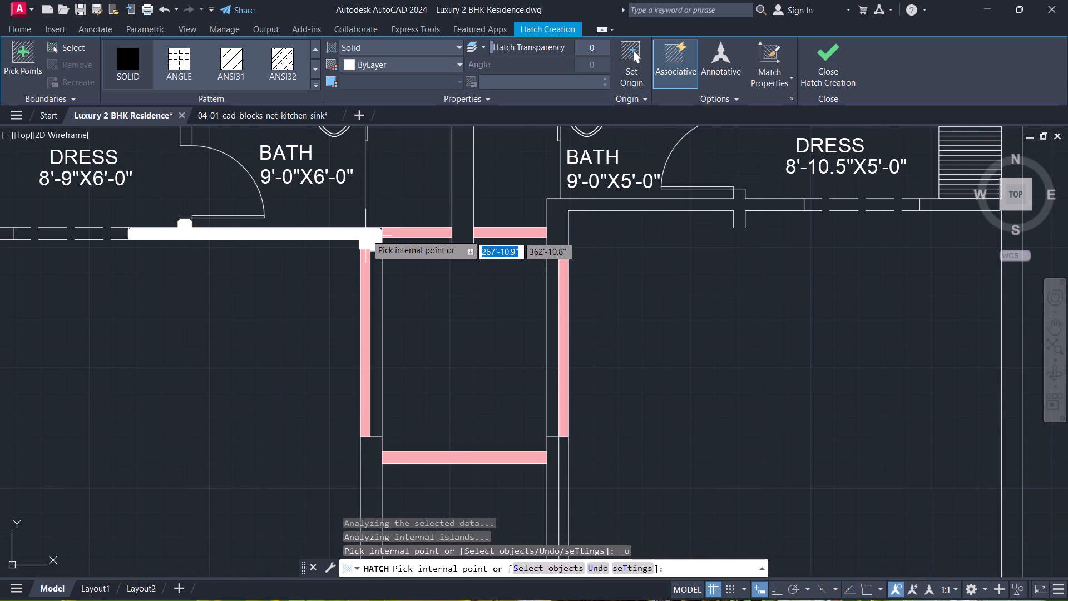
left_click(366, 234)
key("space")
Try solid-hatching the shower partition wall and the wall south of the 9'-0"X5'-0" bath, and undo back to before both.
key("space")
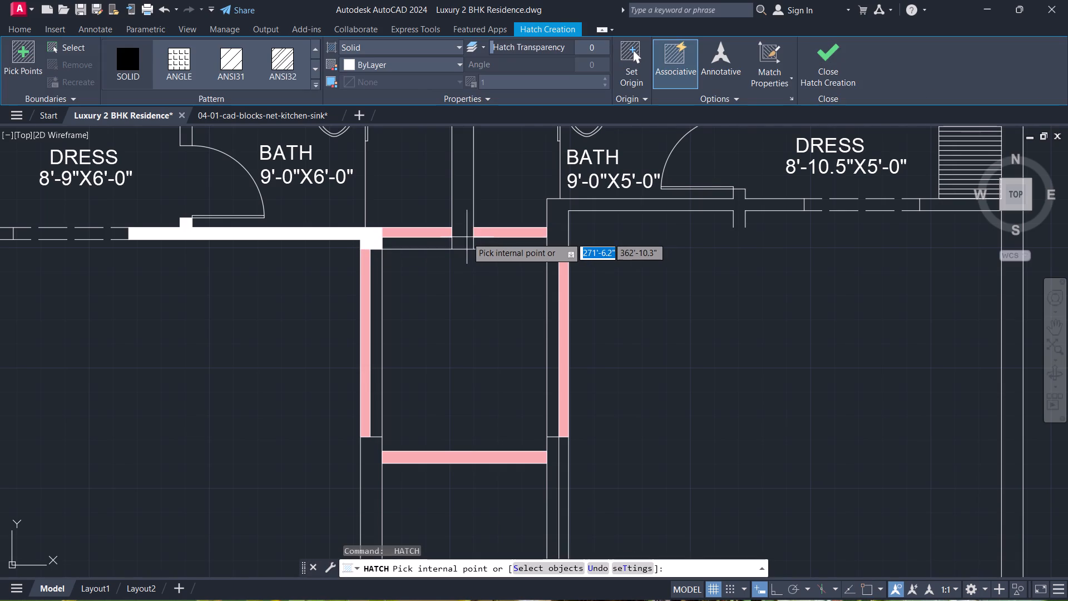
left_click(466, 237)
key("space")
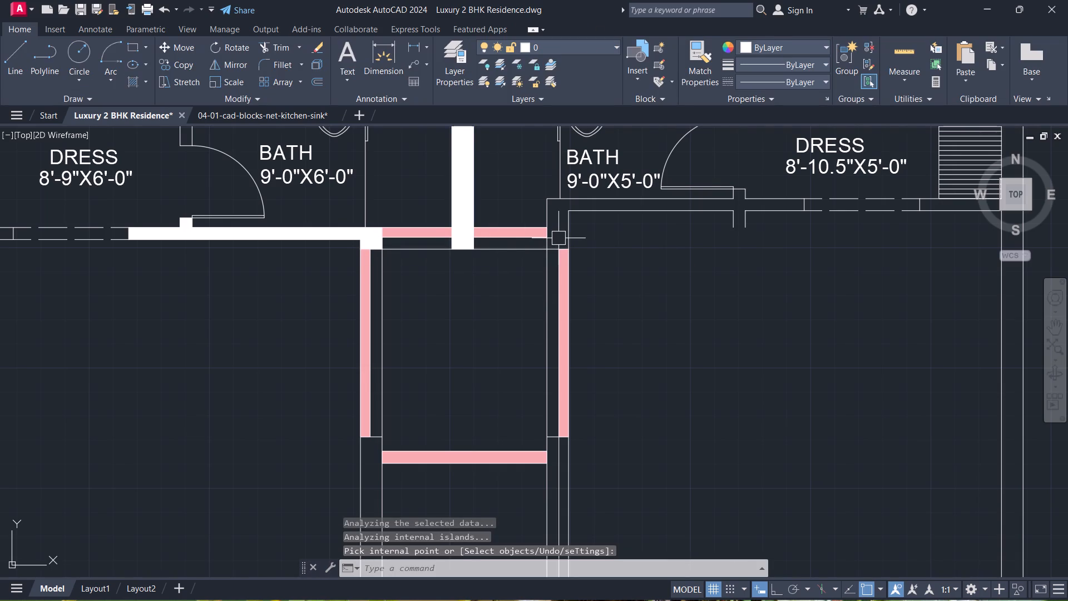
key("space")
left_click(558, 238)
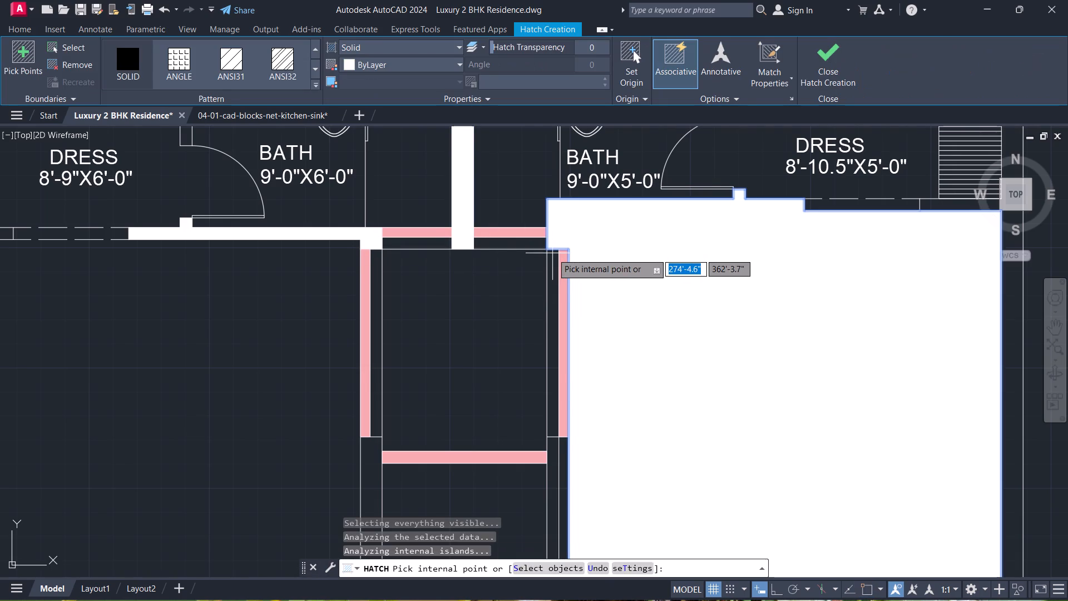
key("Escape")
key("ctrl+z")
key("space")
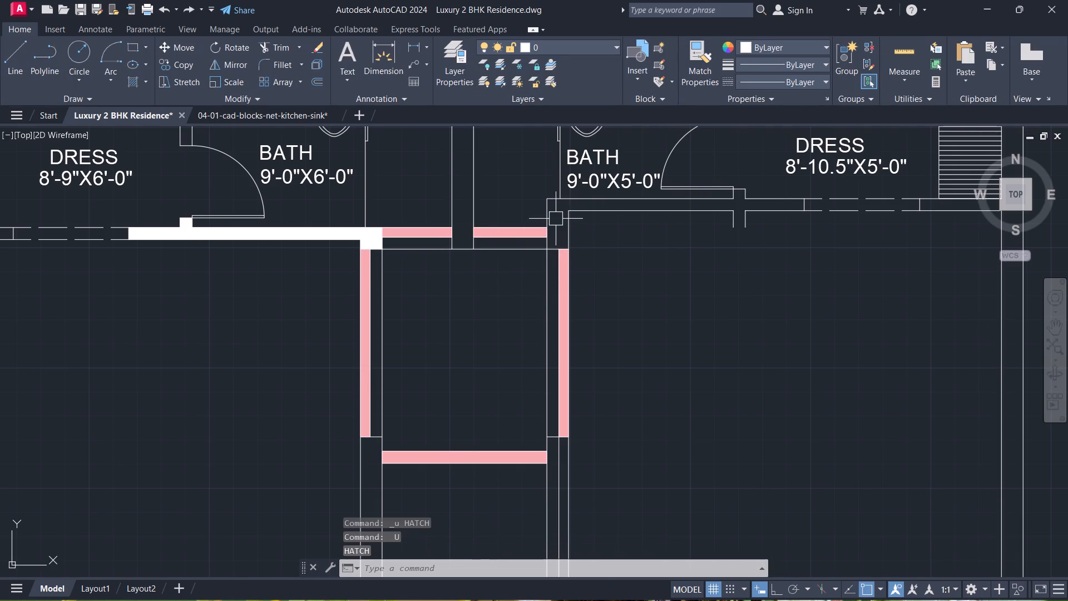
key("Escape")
Erase the two short stray vertical lines projecting south from the wall below the eastern bath and dress door.
scroll(755, 226, "up", 1)
scroll(673, 229, "down", 3)
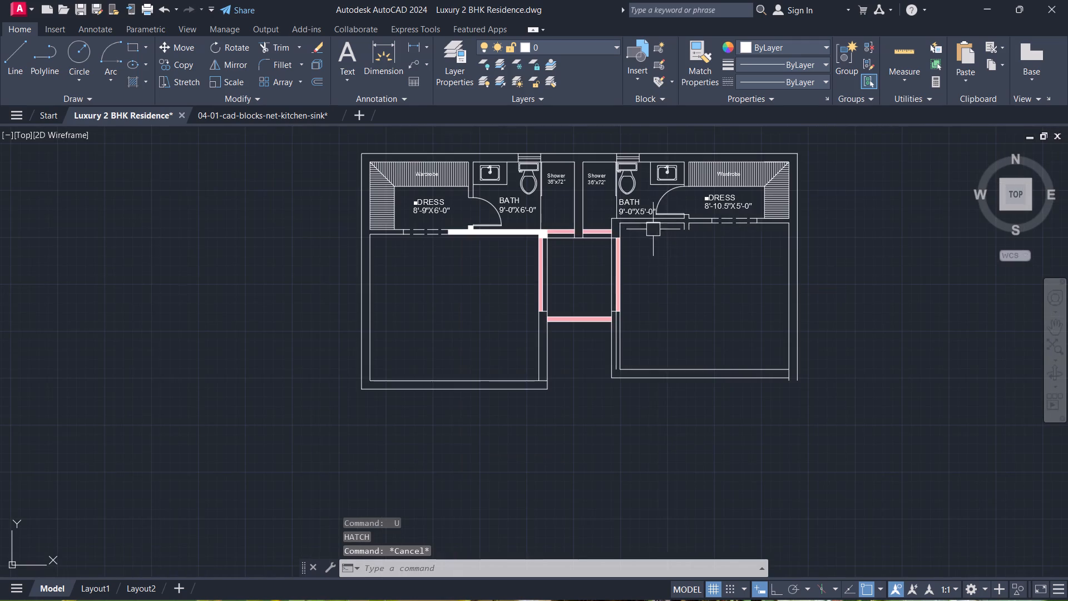
scroll(613, 209, "up", 1)
middle_click_drag(613, 209, 458, 209)
scroll(616, 258, "up", 1)
scroll(515, 220, "up", 2)
left_click_drag(617, 227, 618, 228)
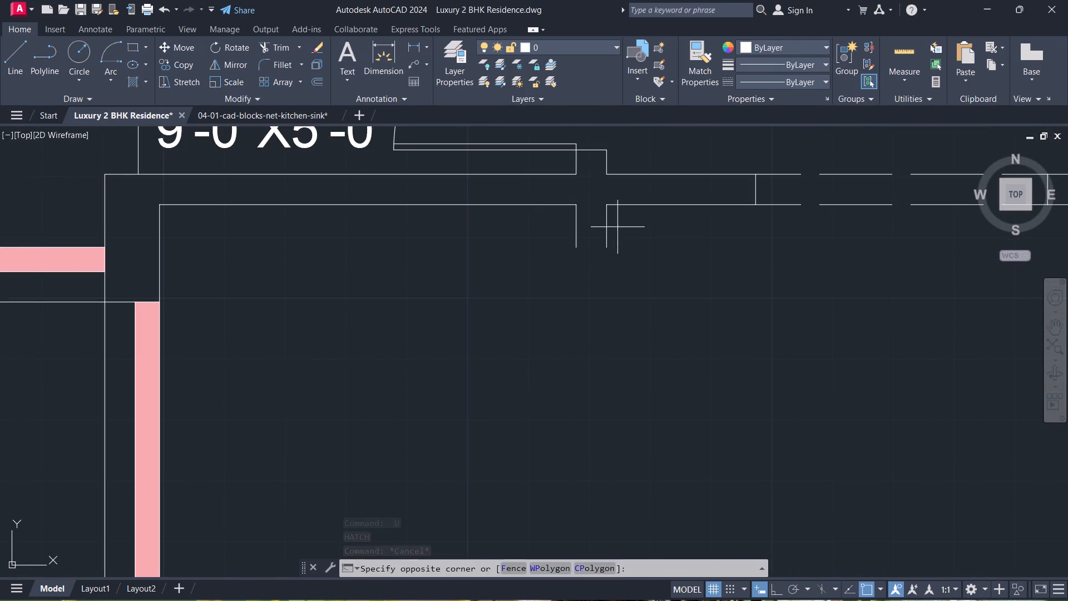
left_click_drag(618, 228, 600, 229)
left_click(565, 239)
key("Delete")
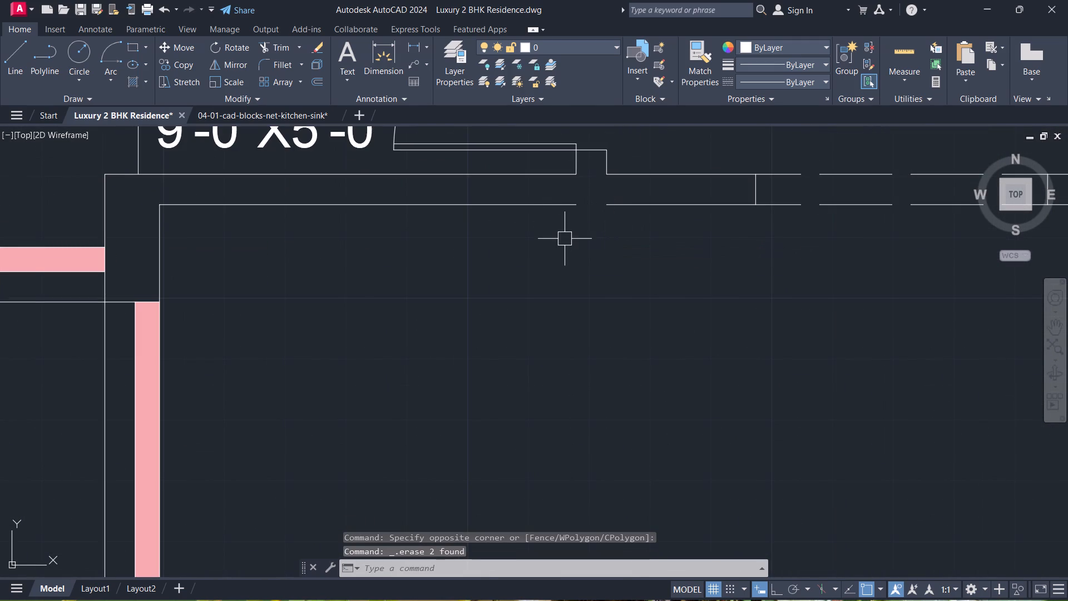
Stretch the eastern segment of that wall's south line 5" west to close the gap with the western segment.
left_click(646, 207)
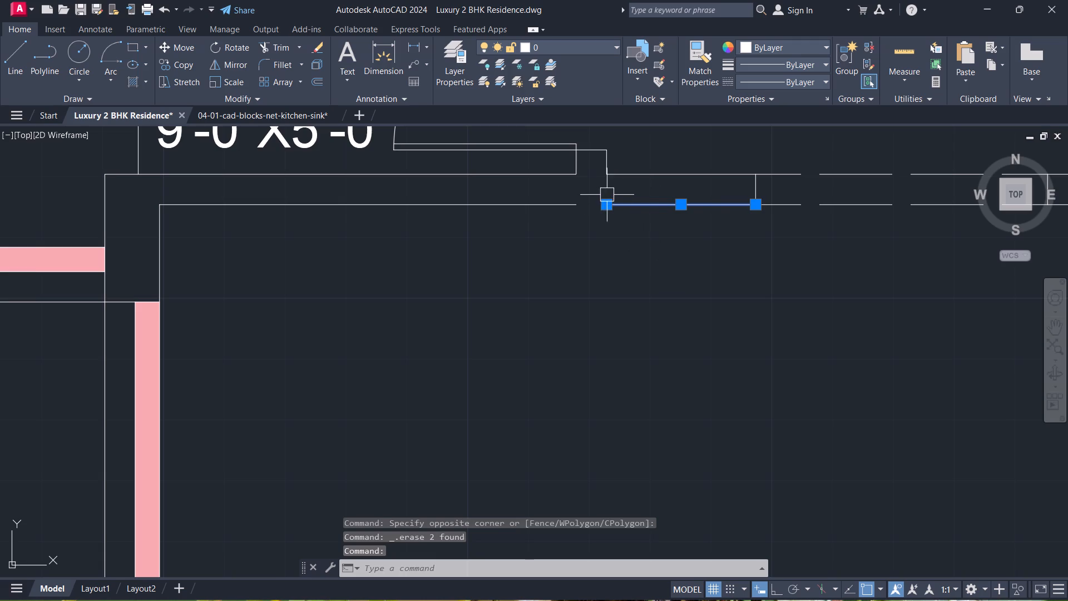
left_click_drag(610, 203, 602, 203)
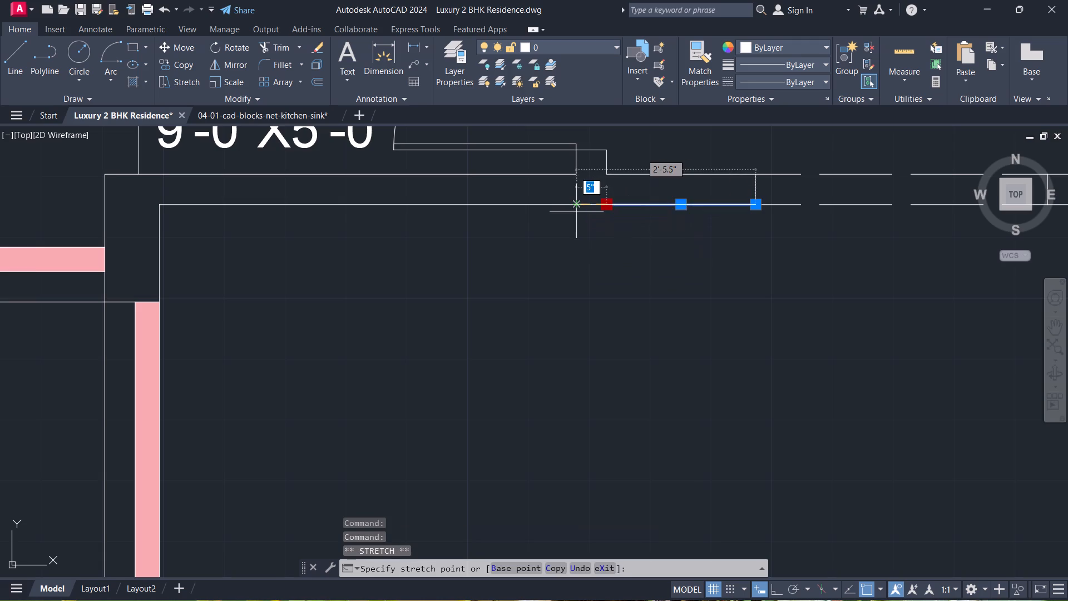
left_click(576, 211)
key("Escape")
Join the two segments of the wall's south line into one line.
scroll(599, 224, "up", 1)
left_click(599, 224)
left_click(539, 189)
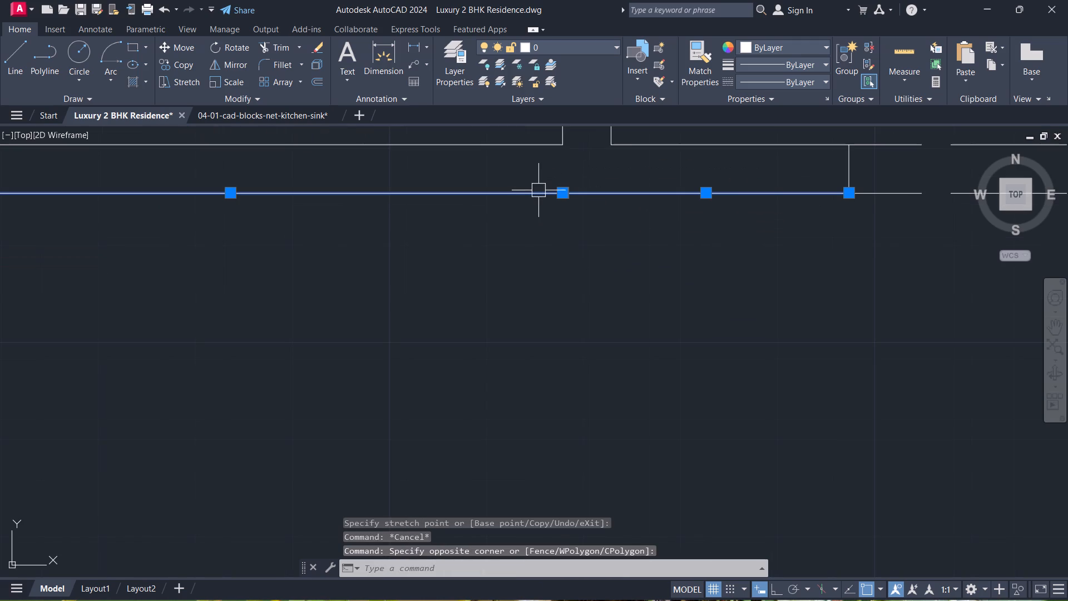
type("j")
key("space")
scroll(538, 191, "down", 3)
middle_click_drag(538, 191, 648, 290)
key("j")
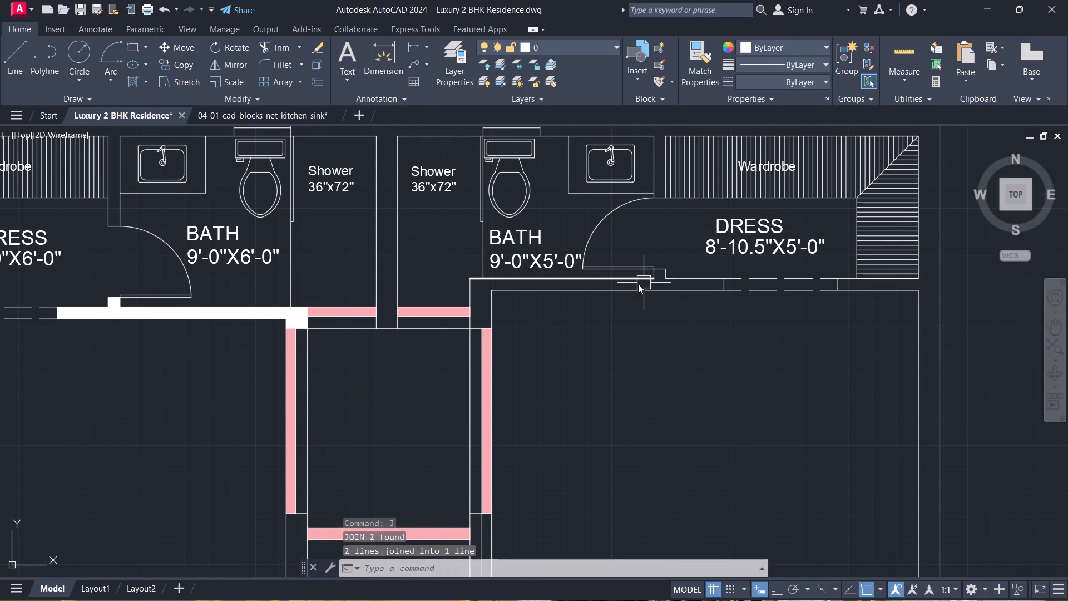
key("Escape")
Solid-hatch the wall south of the 9'-0"X5'-0" bath, from the middle space's northeast corner to the dress opening.
type("h")
key("space")
scroll(629, 273, "up", 1)
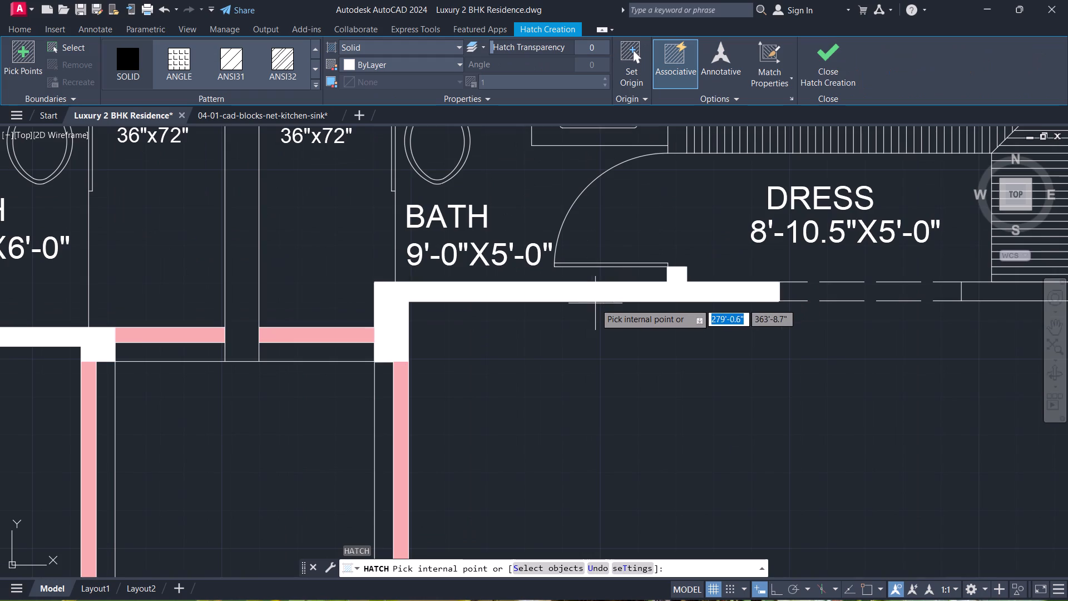
left_click(583, 297)
key("Escape")
Solid-hatch the T-shaped wall formed by the shower partition and the outer north wall between the bath windows.
scroll(411, 288, "down", 4)
middle_click_drag(385, 275, 388, 277)
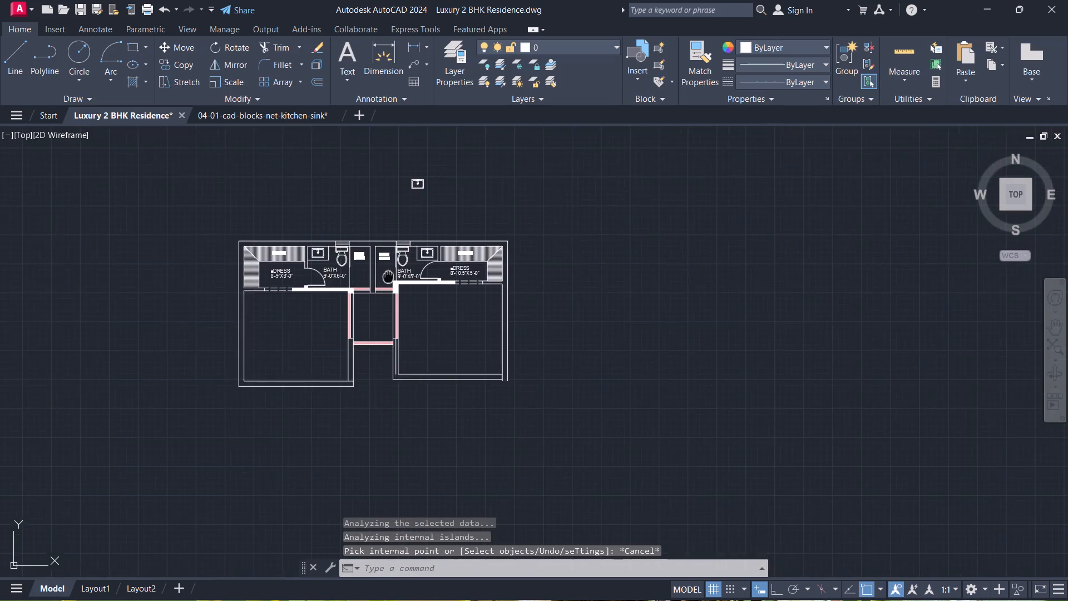
middle_click_drag(388, 277, 435, 324)
scroll(436, 324, "up", 3)
key("space")
left_click(398, 240)
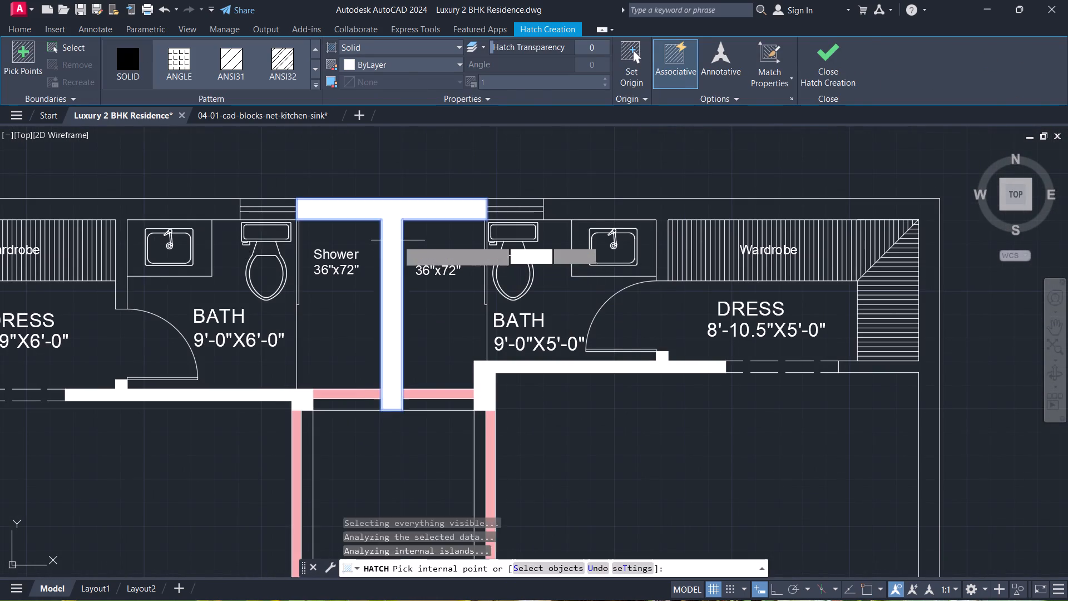
key("Escape")
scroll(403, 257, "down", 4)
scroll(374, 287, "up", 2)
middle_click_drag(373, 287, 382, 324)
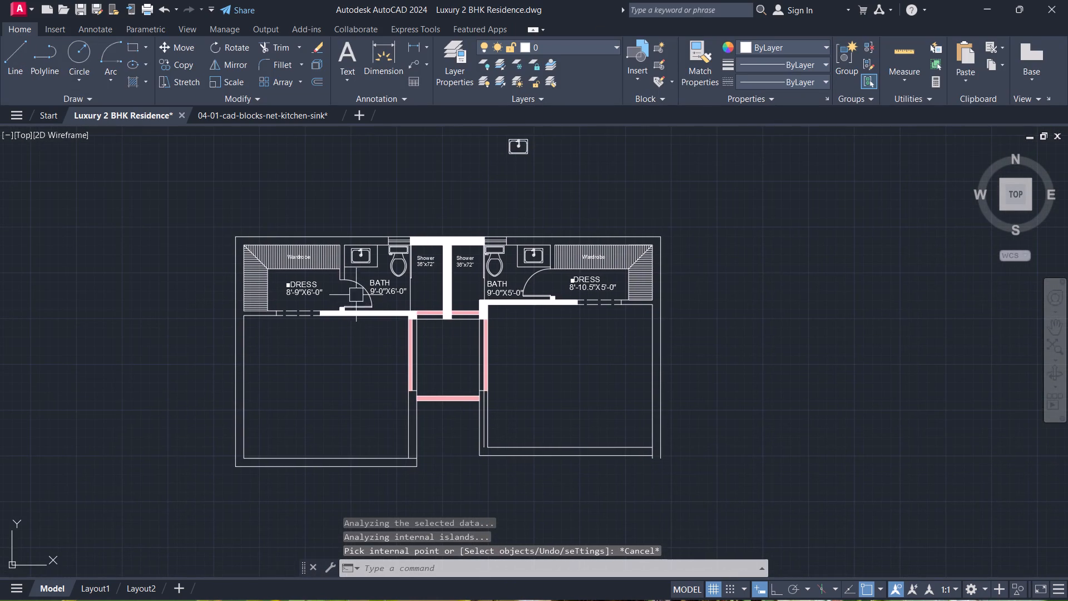
Offset the inner line of the west room's south wall 4" north into the room.
middle_click_drag(349, 348, 452, 299)
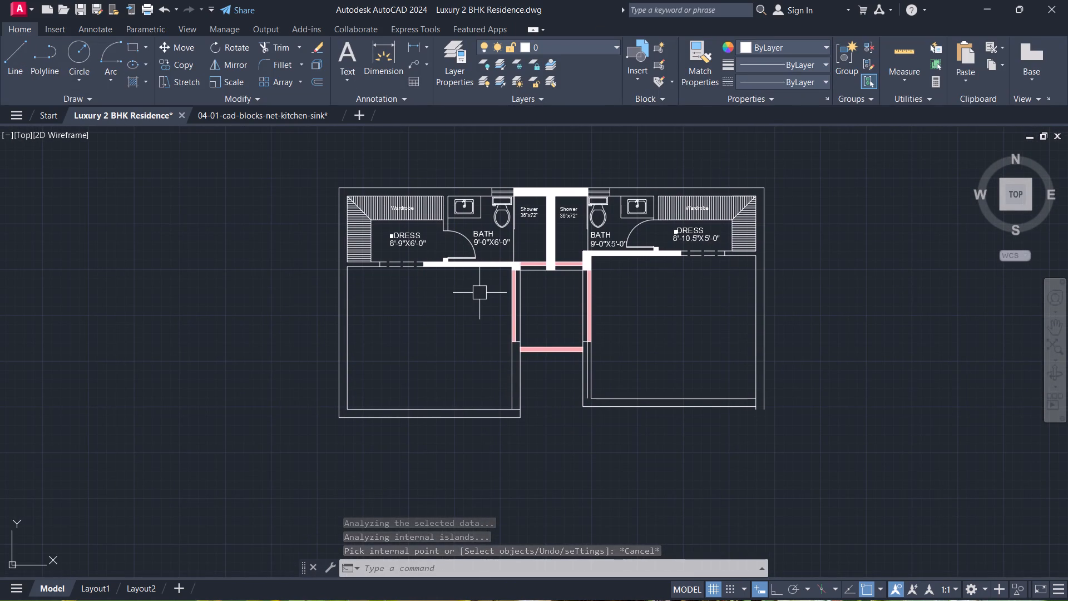
scroll(471, 289, "up", 1)
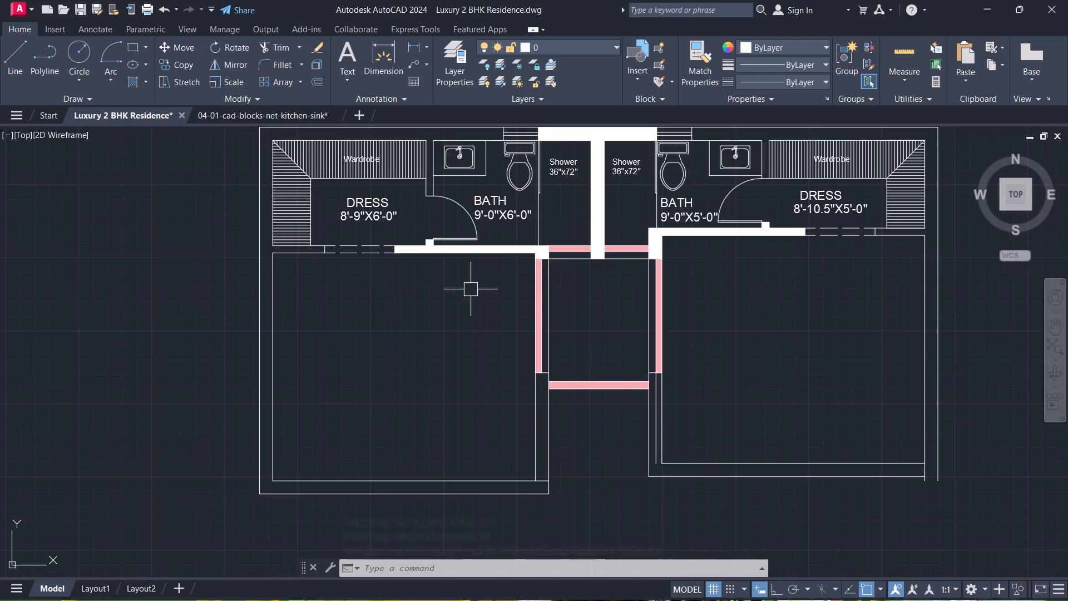
middle_click_drag(471, 289, 557, 334)
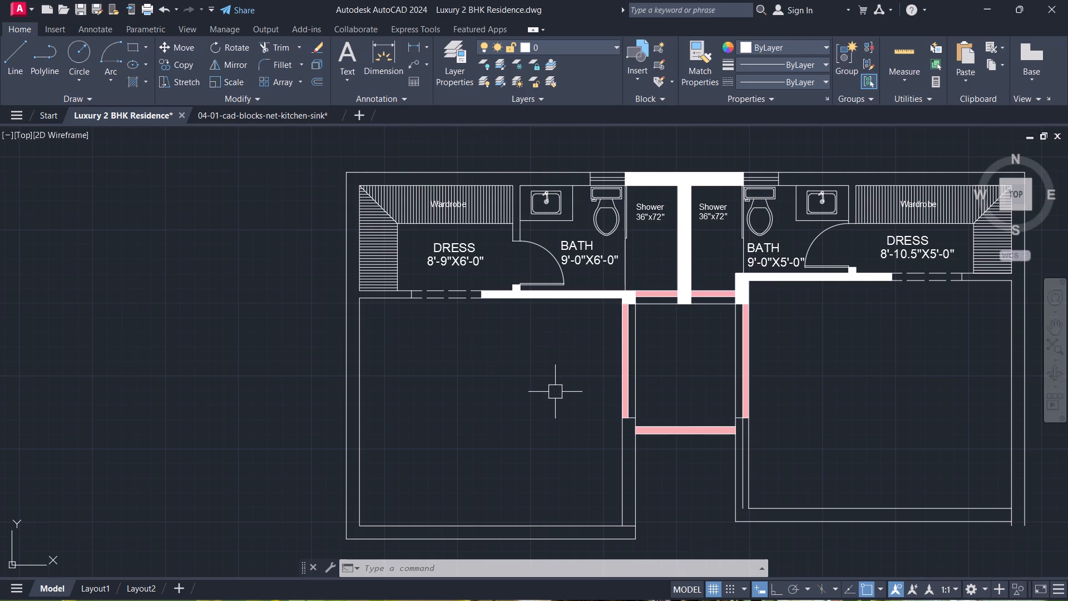
scroll(635, 433, "up", 1)
middle_click_drag(632, 431, 661, 285)
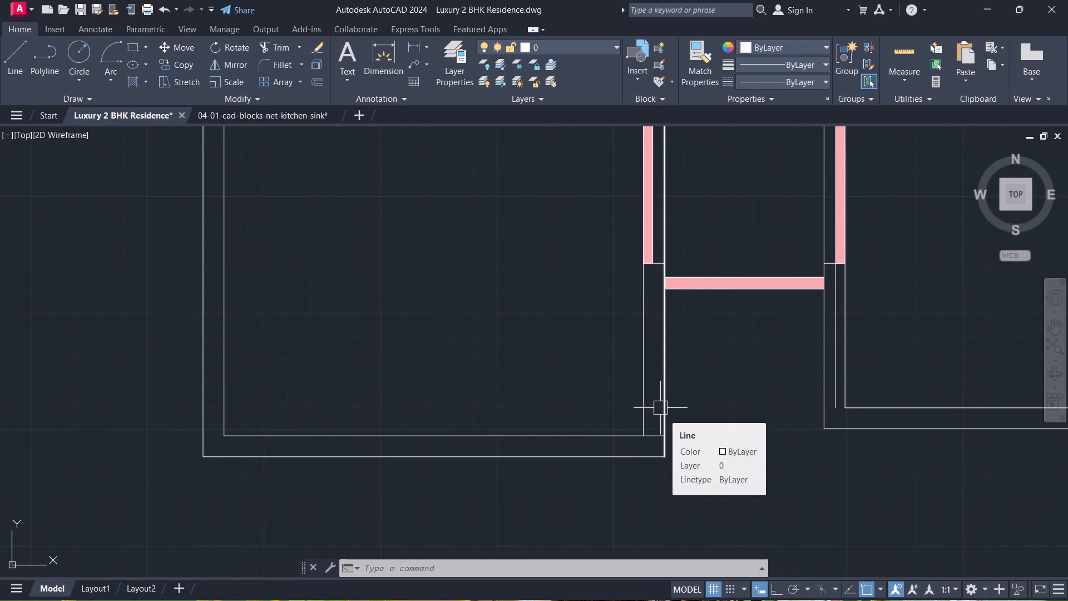
type("o")
key("space")
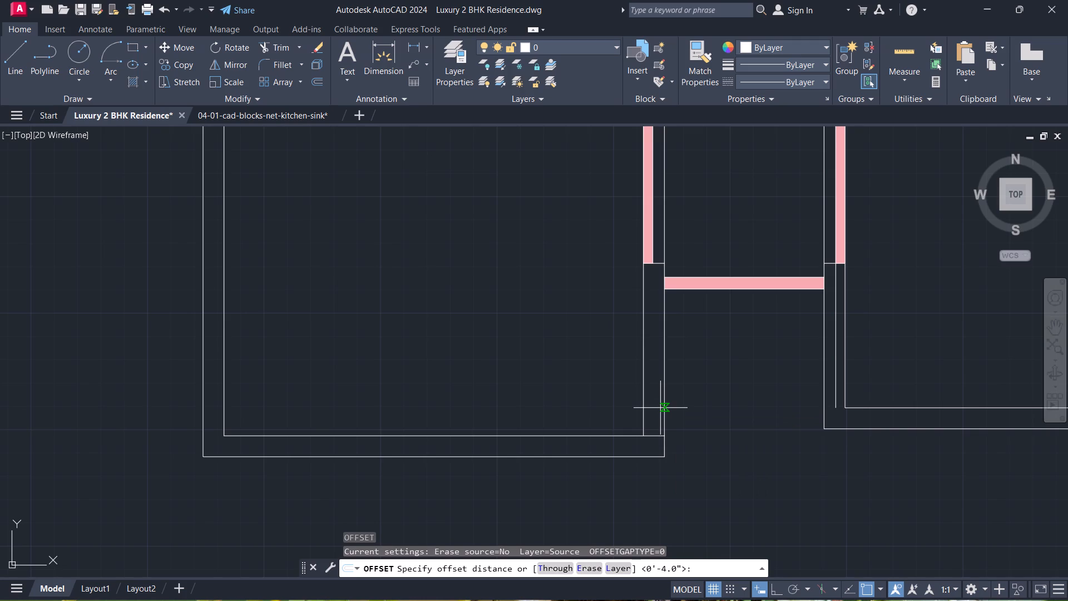
key("3")
key("BackSpace")
key("4")
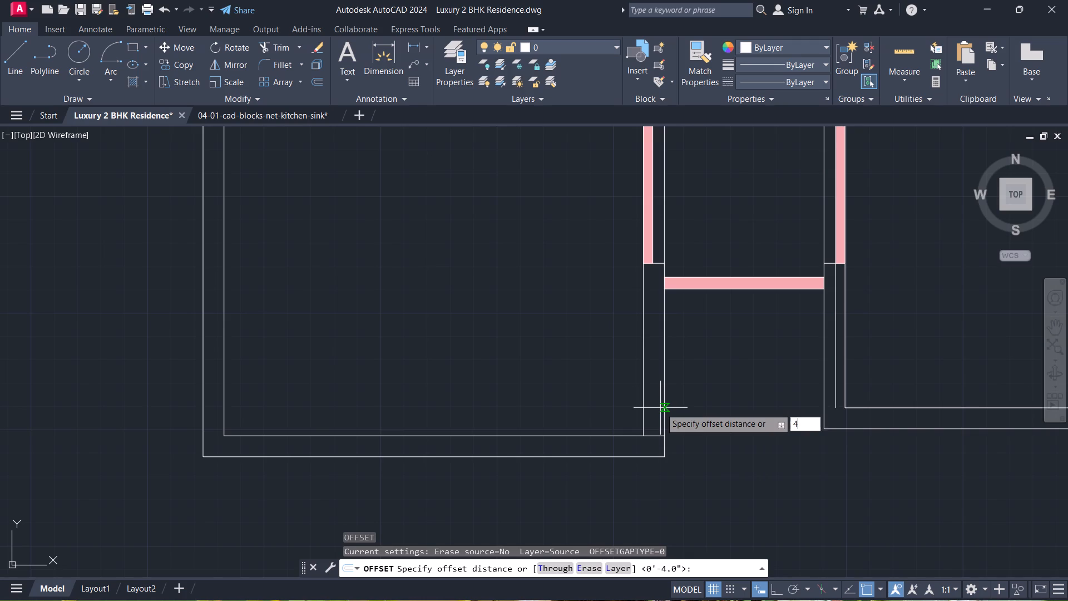
key("Return")
left_click(524, 432)
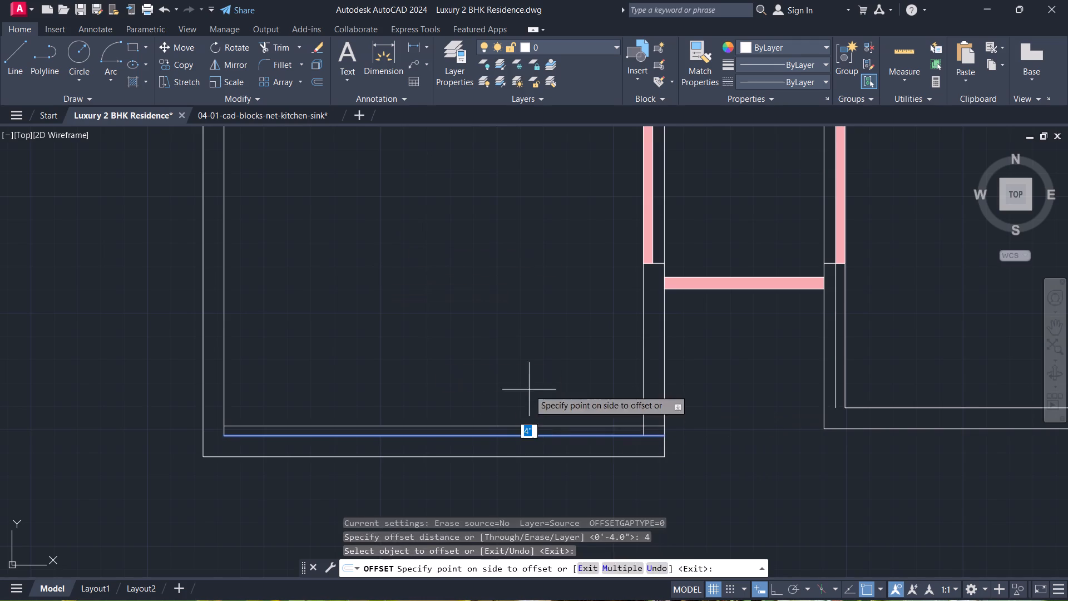
left_click(529, 387)
key("Escape")
Offset that new line 3' north to mark the door opening's other jamb.
type("o 3")
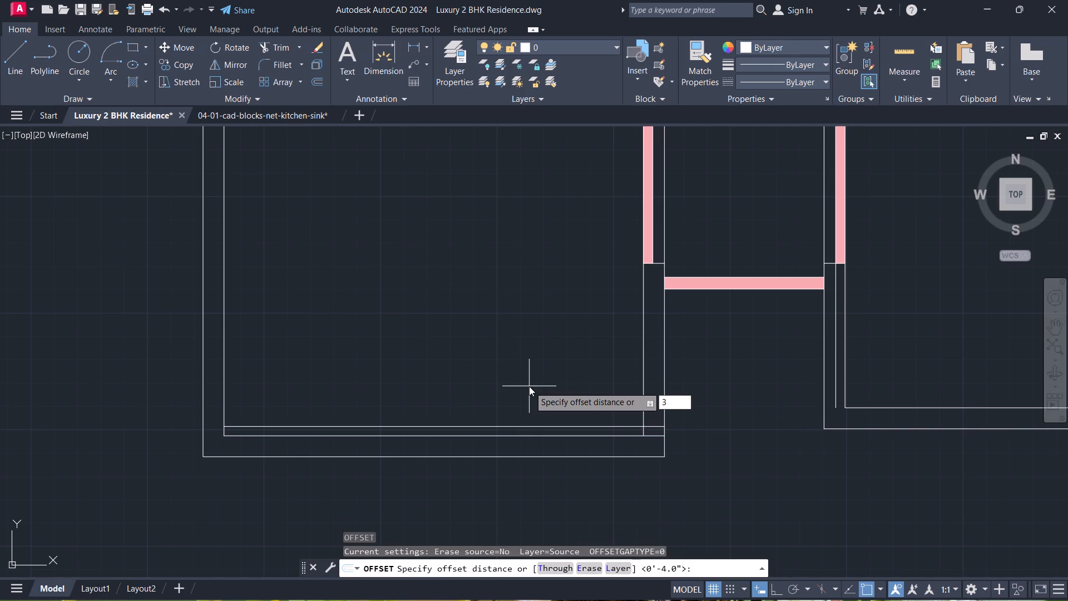
key("apostrophe")
key("Return")
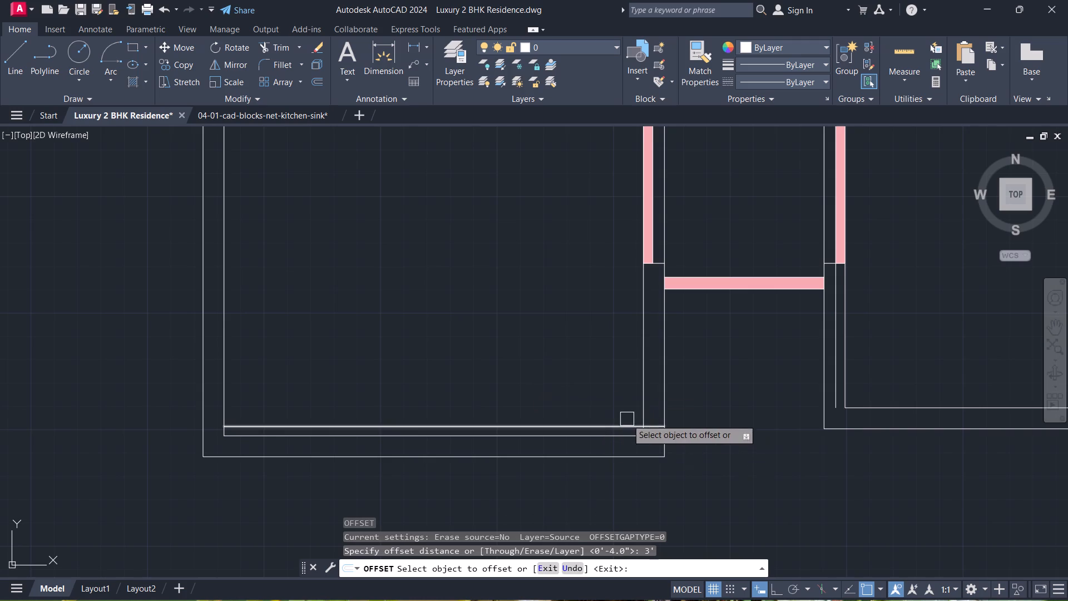
left_click_drag(626, 426, 626, 421)
left_click(632, 359)
key("Escape")
Trim the wall lines between the two jambs and the jamb lines inside the west room, leaving a door opening in its east wall.
type("tr")
key("space")
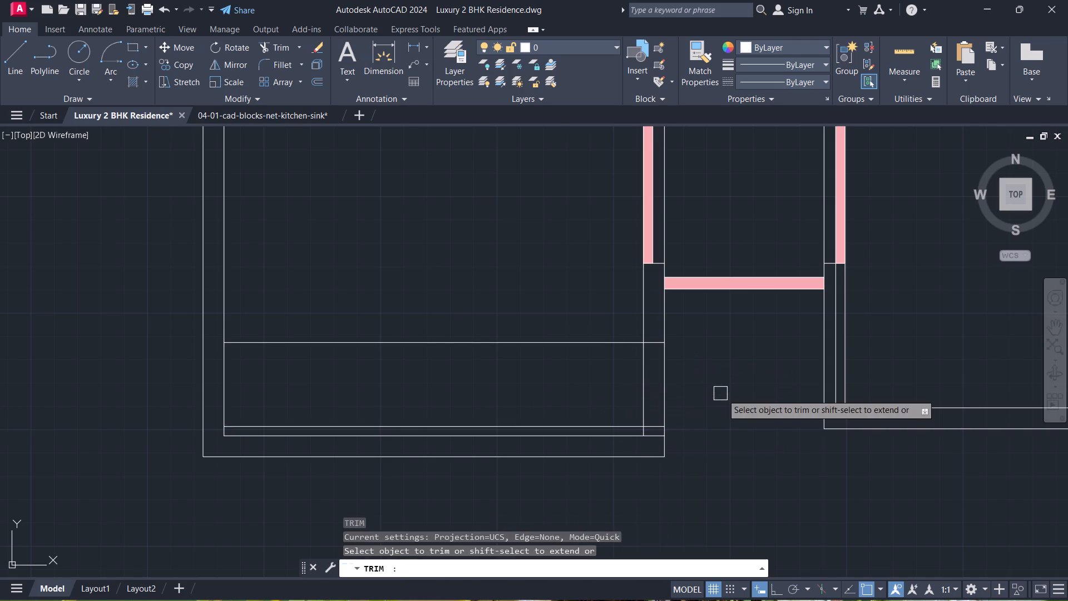
left_click(723, 394)
left_click(553, 394)
left_click(605, 423)
scroll(642, 431, "up", 2)
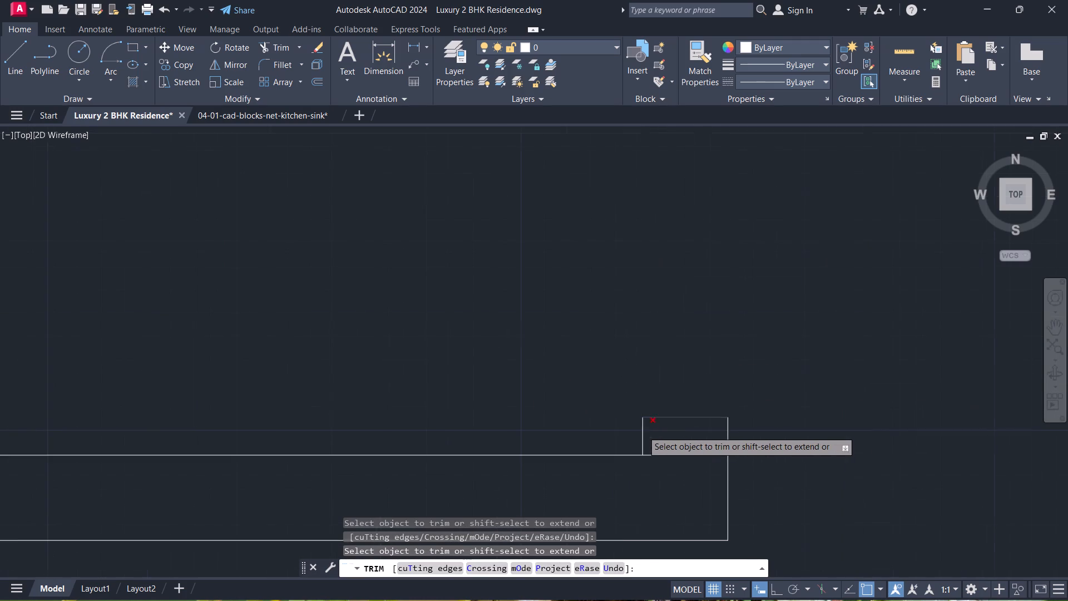
scroll(642, 431, "up", 1)
left_click(671, 457)
scroll(621, 361, "down", 4)
middle_click_drag(621, 361, 693, 446)
left_click(646, 408)
left_click(619, 346)
key("Escape")
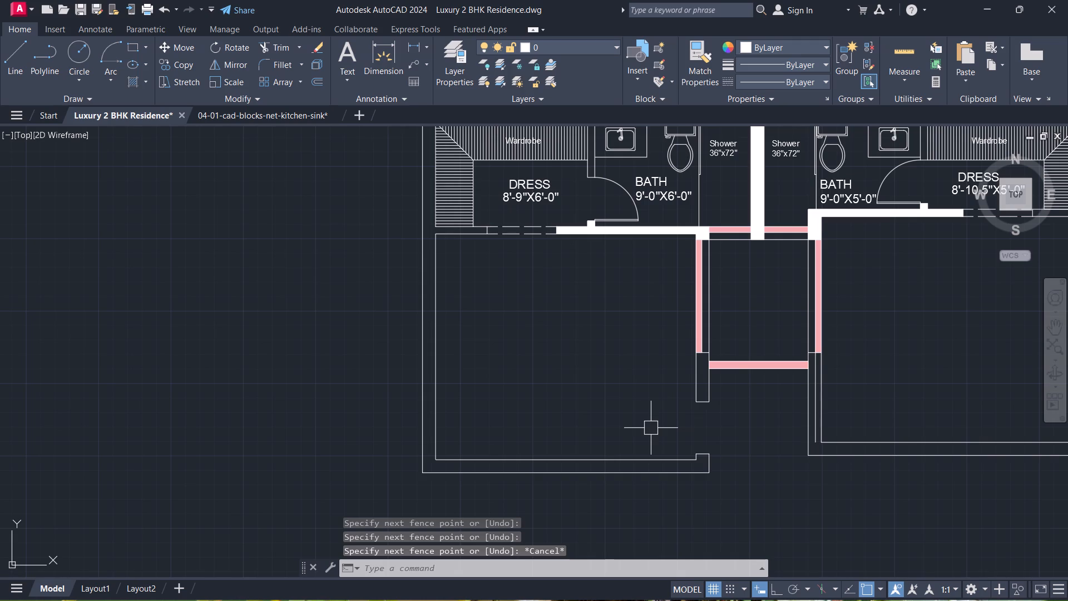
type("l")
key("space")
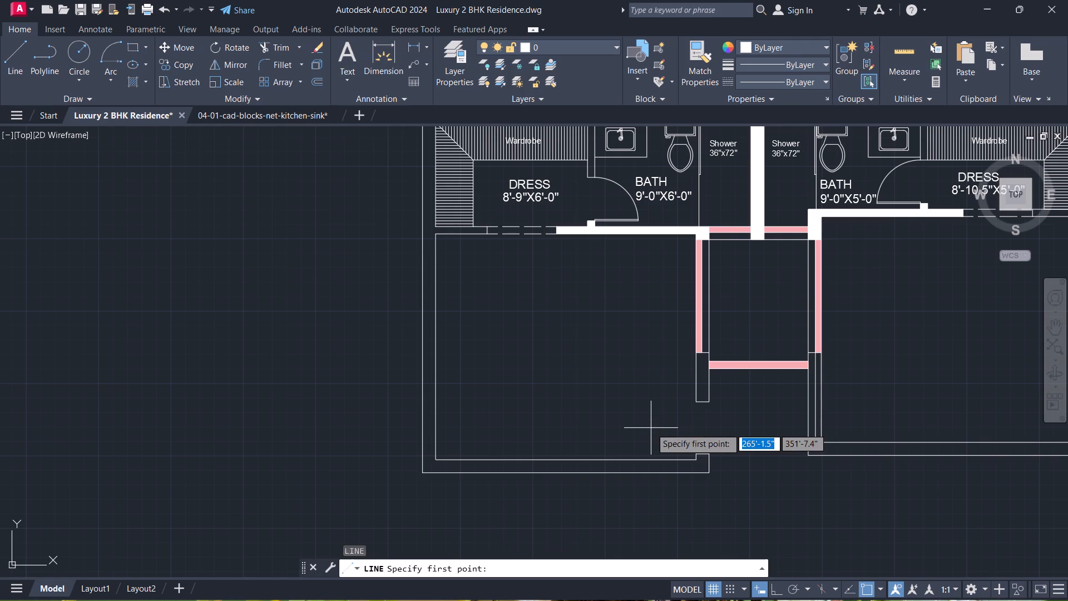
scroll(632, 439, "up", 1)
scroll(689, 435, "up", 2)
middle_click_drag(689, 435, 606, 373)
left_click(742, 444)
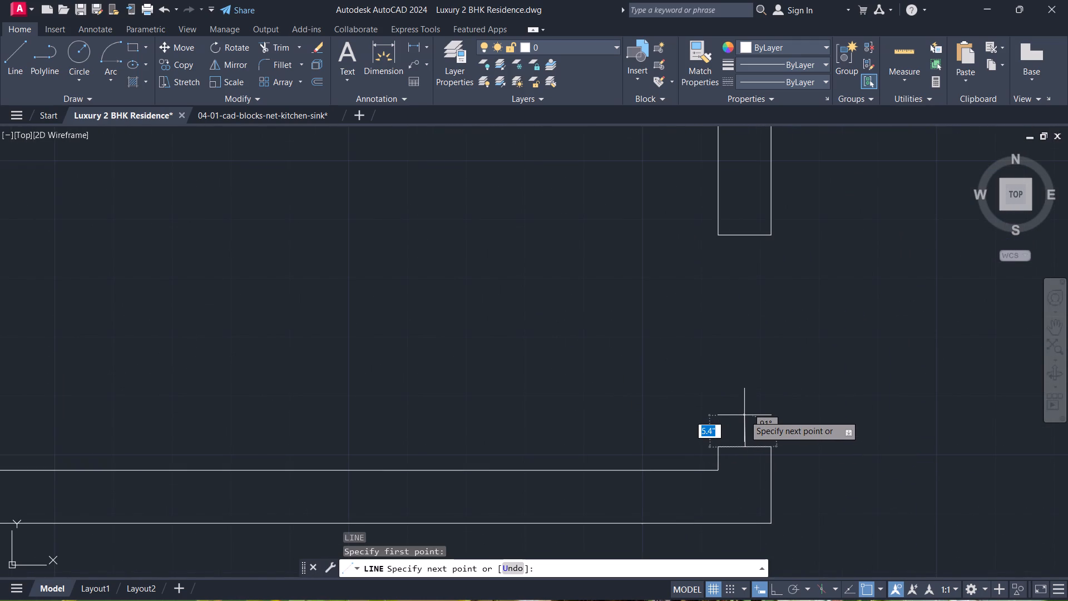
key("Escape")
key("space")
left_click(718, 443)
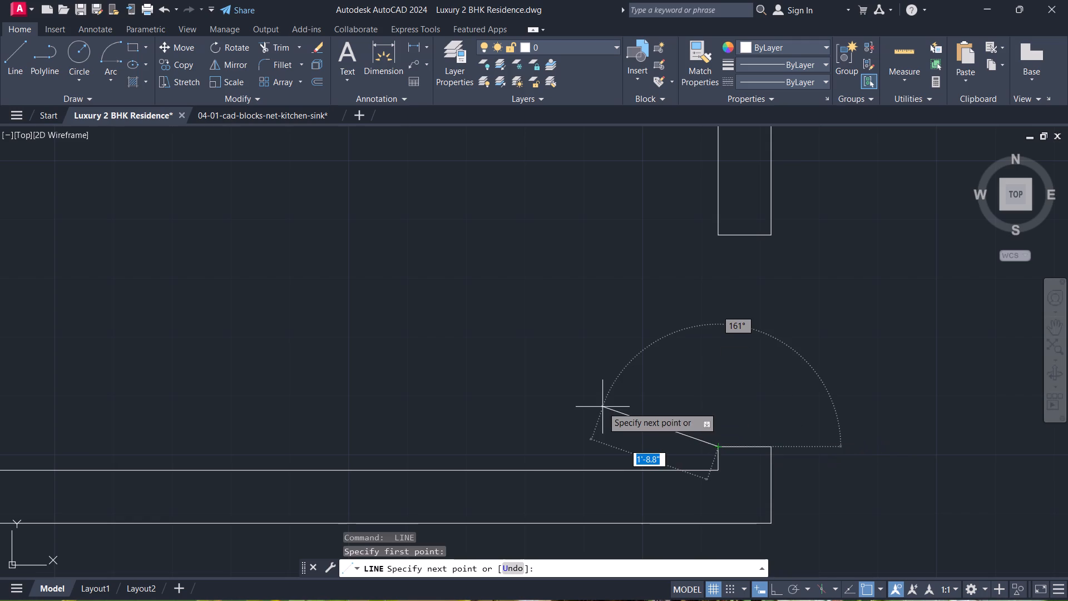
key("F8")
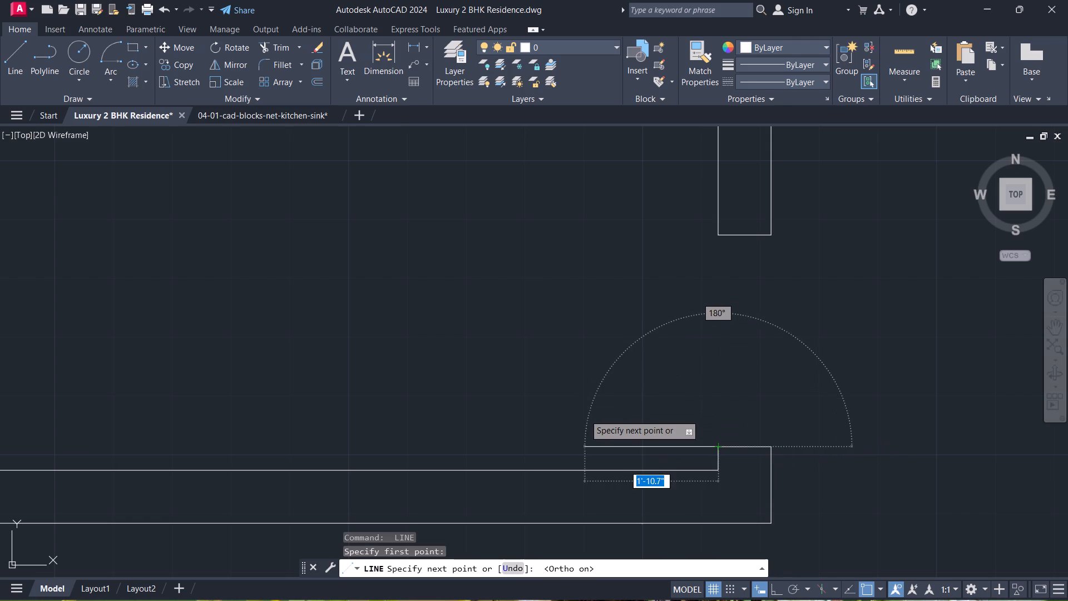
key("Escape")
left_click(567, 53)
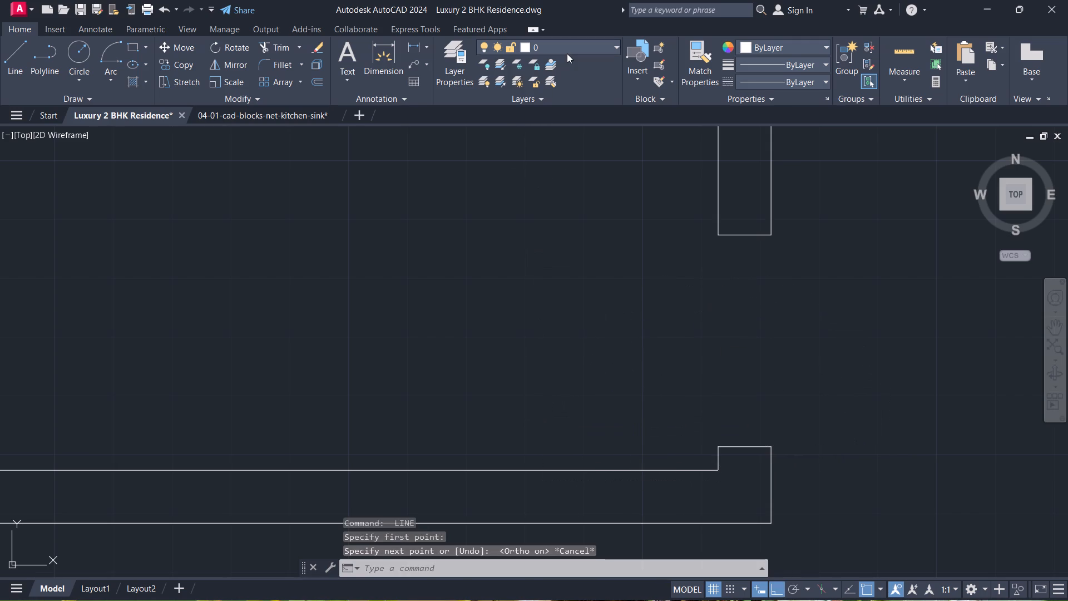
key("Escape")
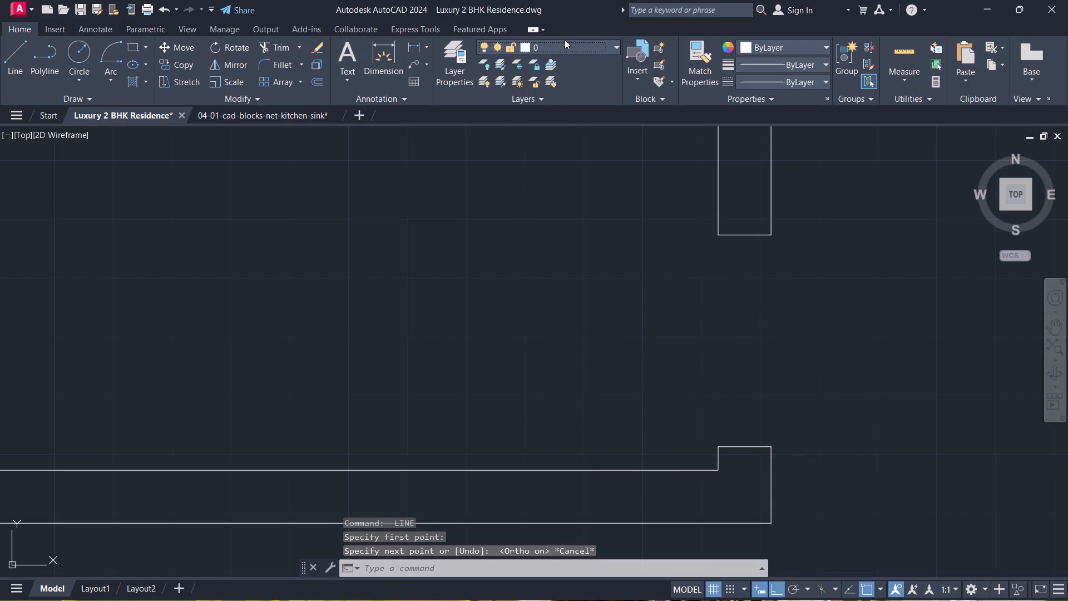
Create a new layer named door.
type("la")
key("space")
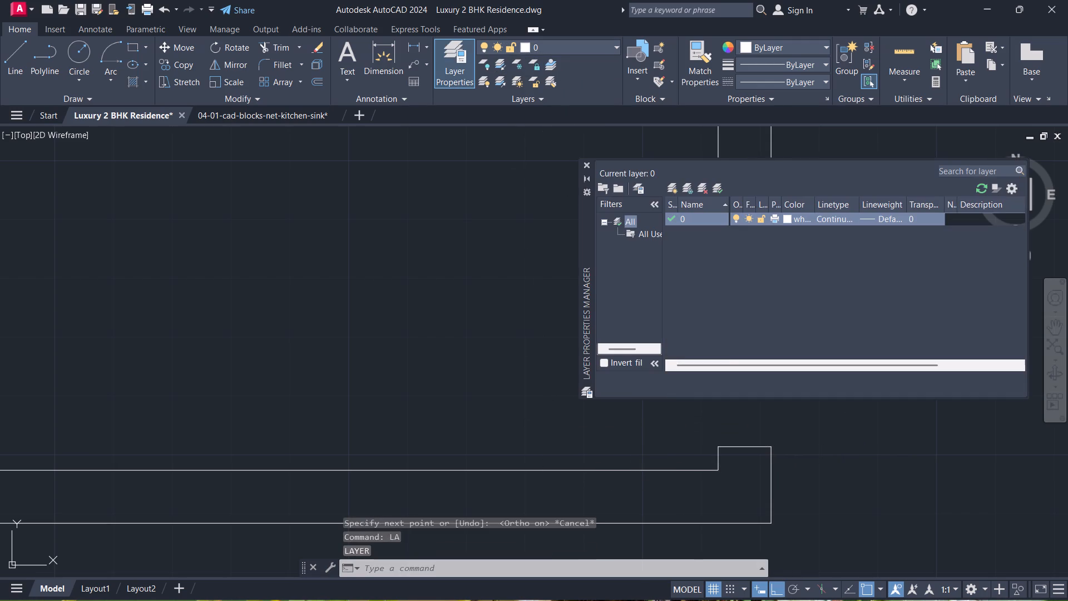
left_click(689, 293)
key("ctrl+n")
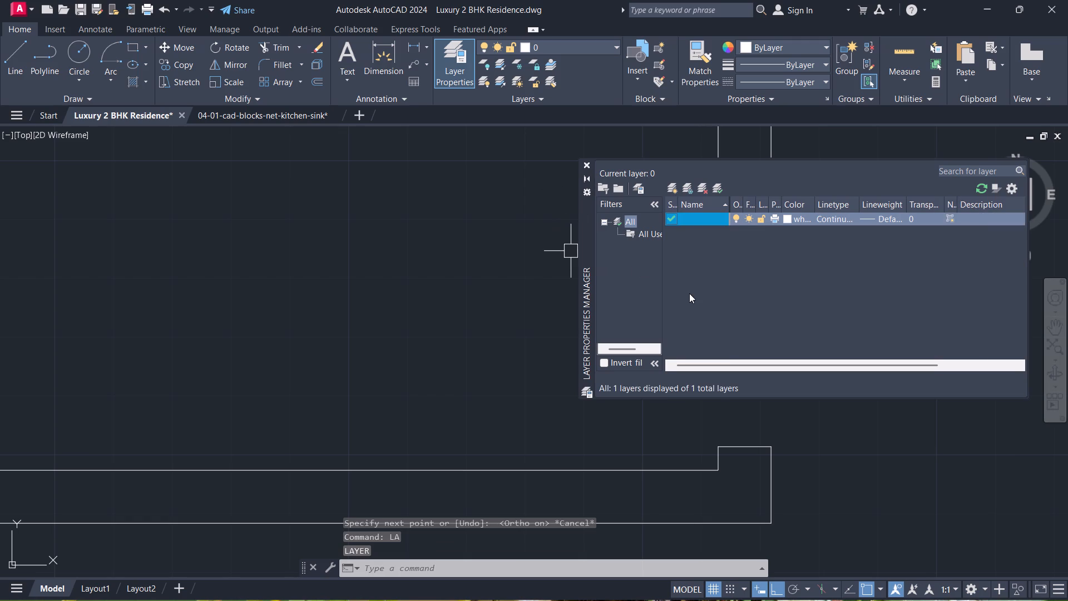
key("alt+n")
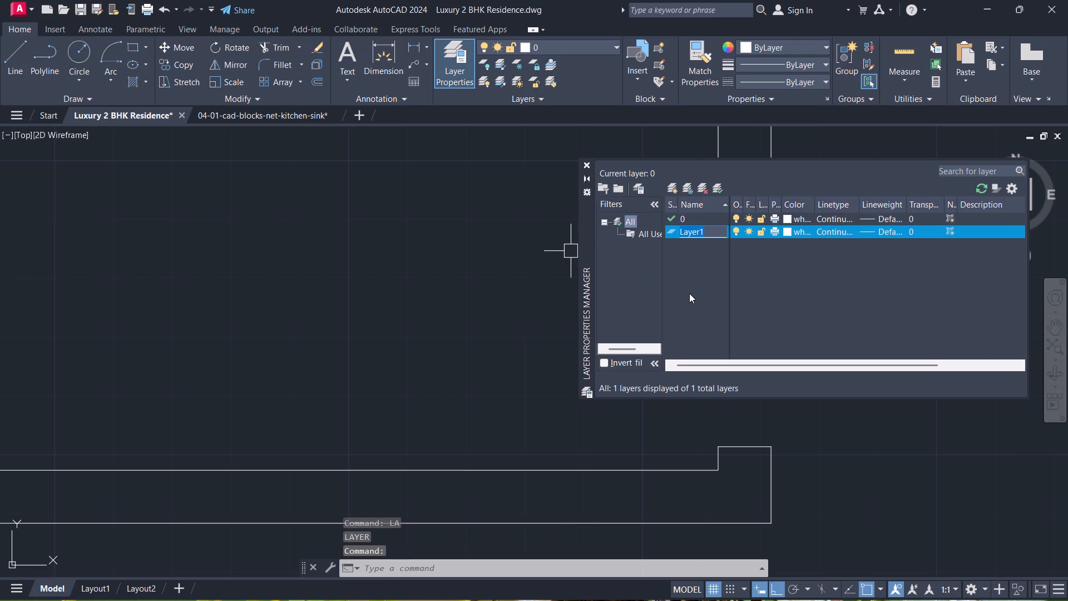
key("b")
key("BackSpace")
type("door")
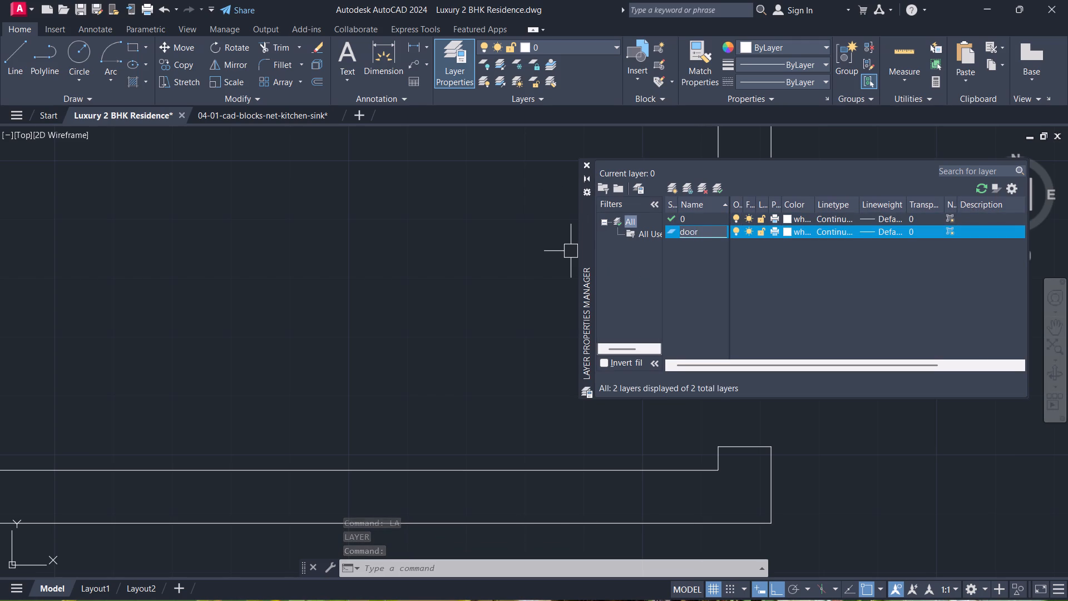
Set the door layer's lineweight to 0.60 mm.
left_click(902, 236)
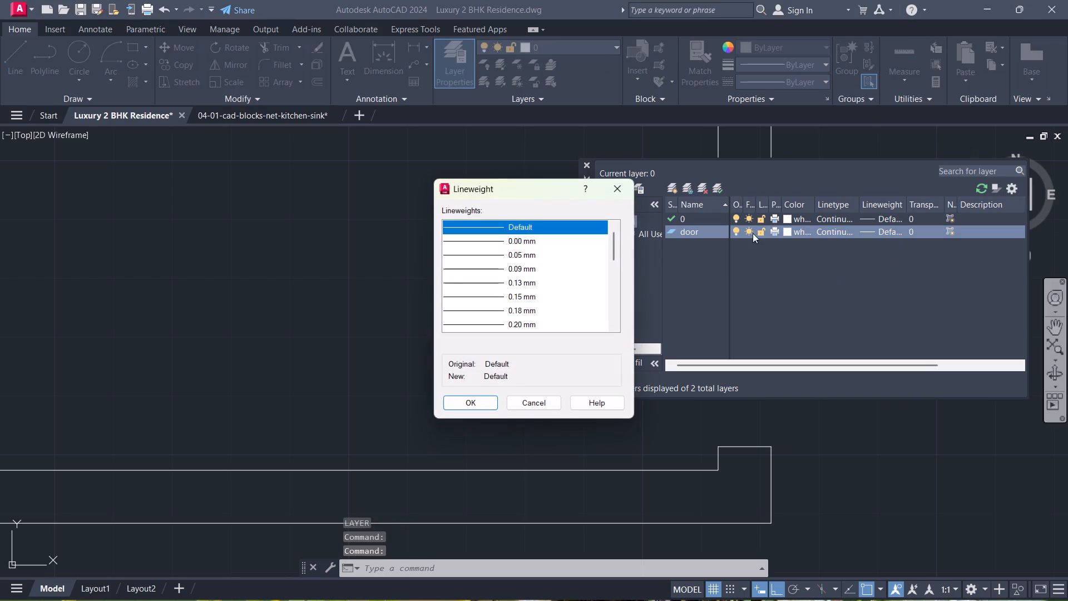
scroll(561, 300, "down", 3)
left_click(552, 294)
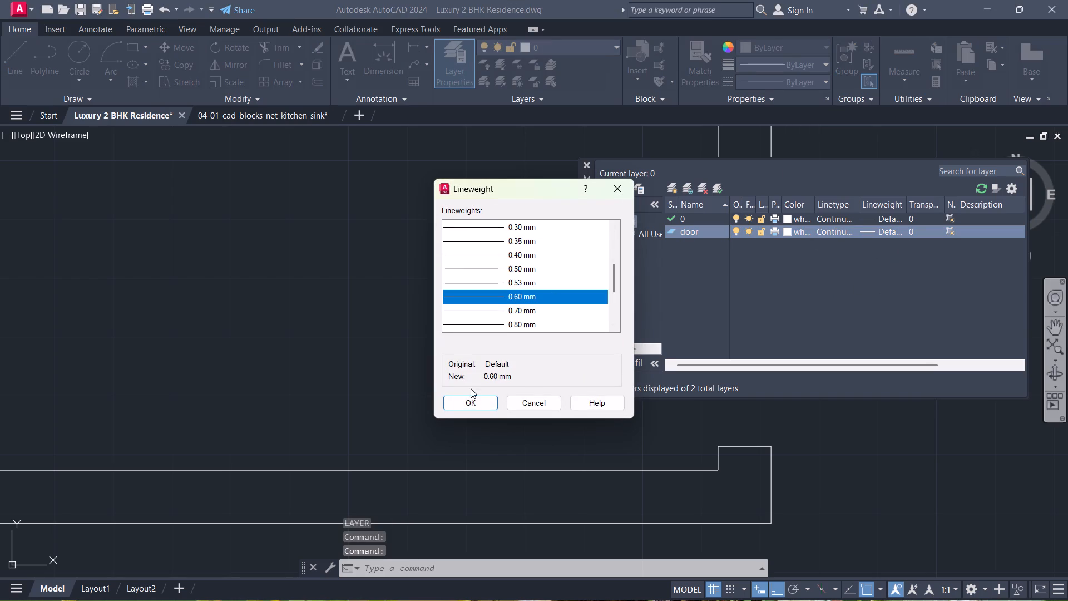
left_click(471, 403)
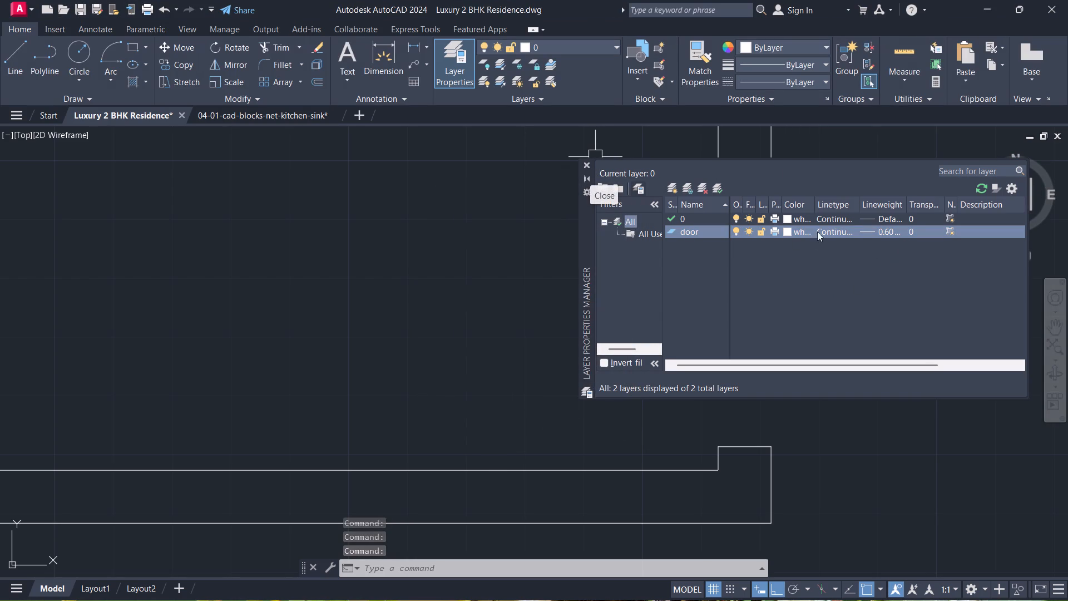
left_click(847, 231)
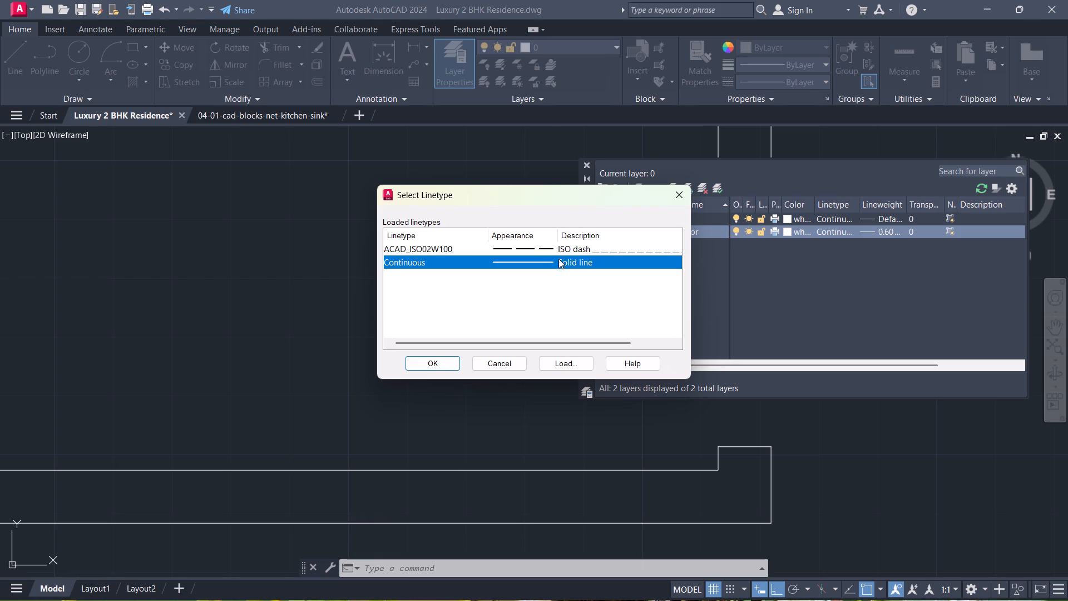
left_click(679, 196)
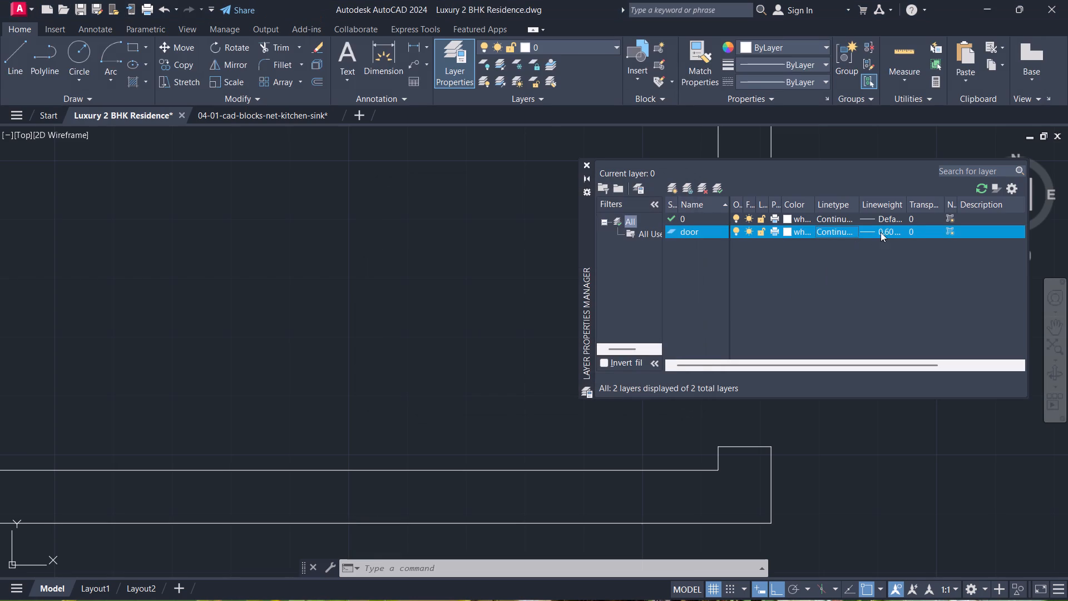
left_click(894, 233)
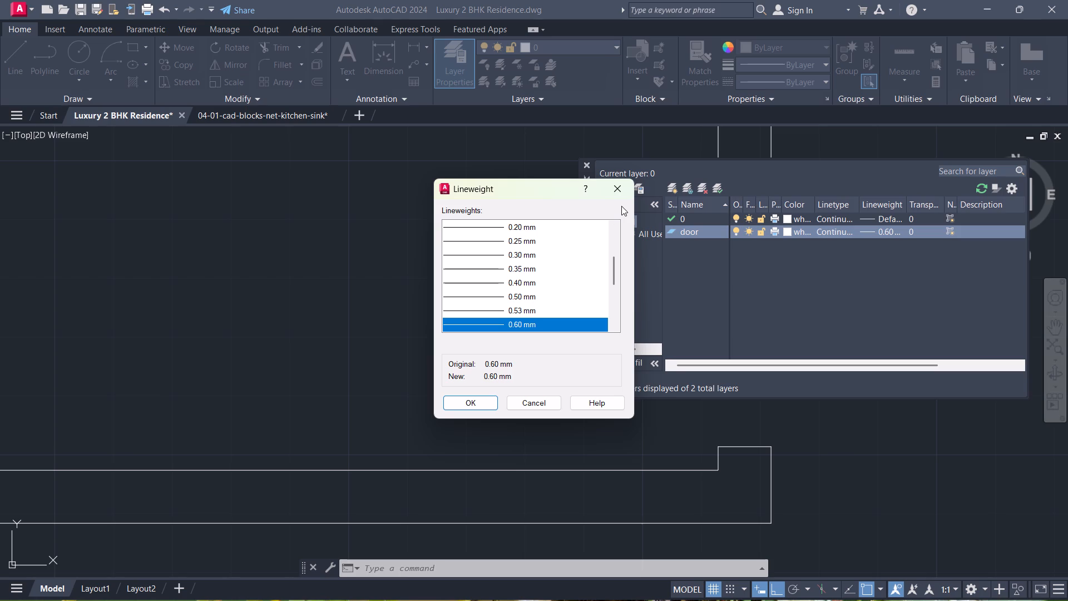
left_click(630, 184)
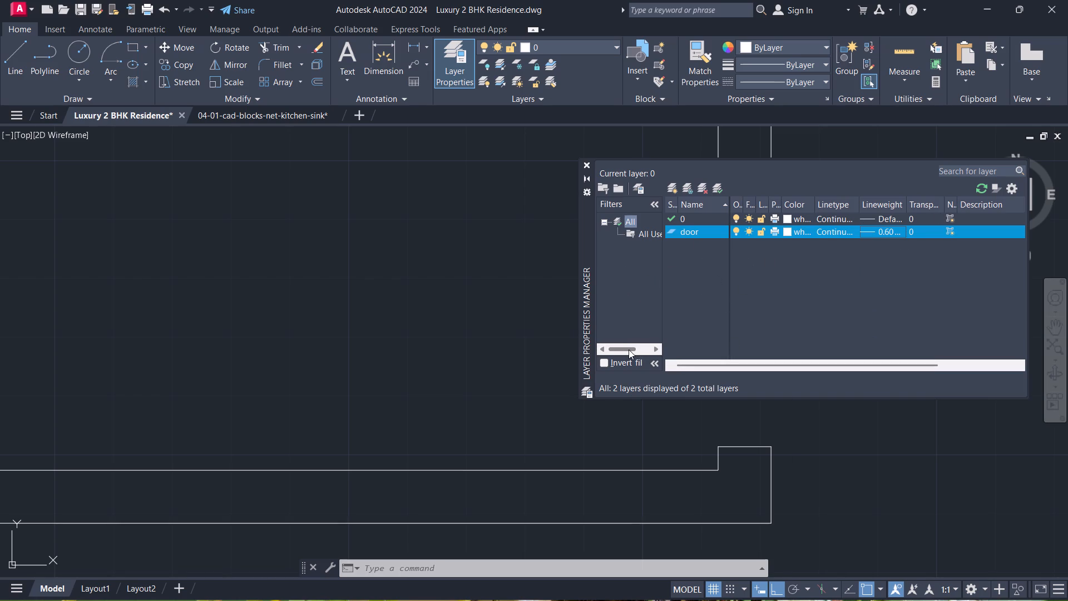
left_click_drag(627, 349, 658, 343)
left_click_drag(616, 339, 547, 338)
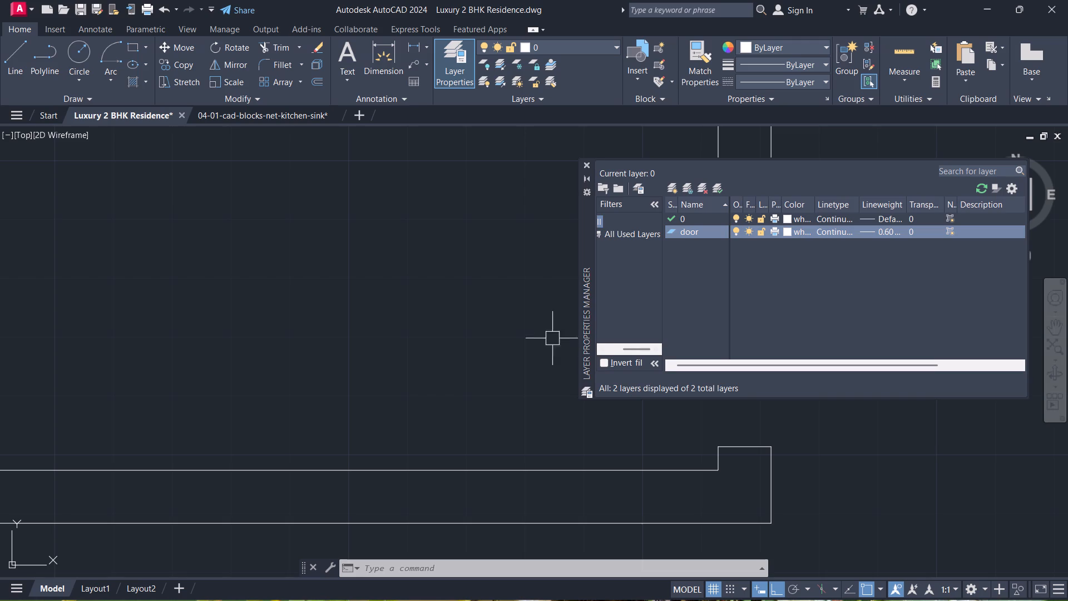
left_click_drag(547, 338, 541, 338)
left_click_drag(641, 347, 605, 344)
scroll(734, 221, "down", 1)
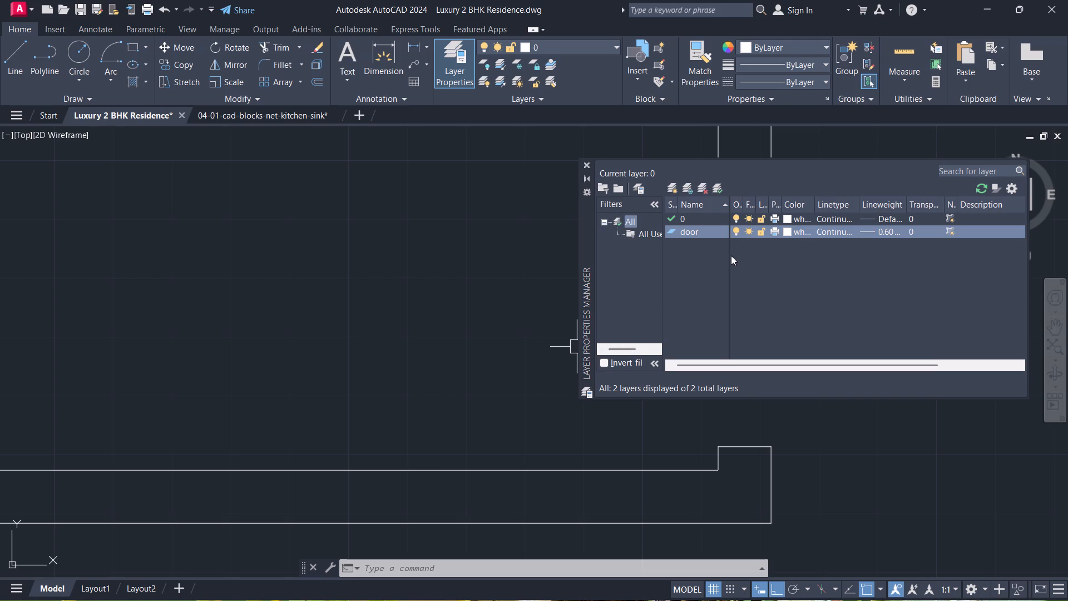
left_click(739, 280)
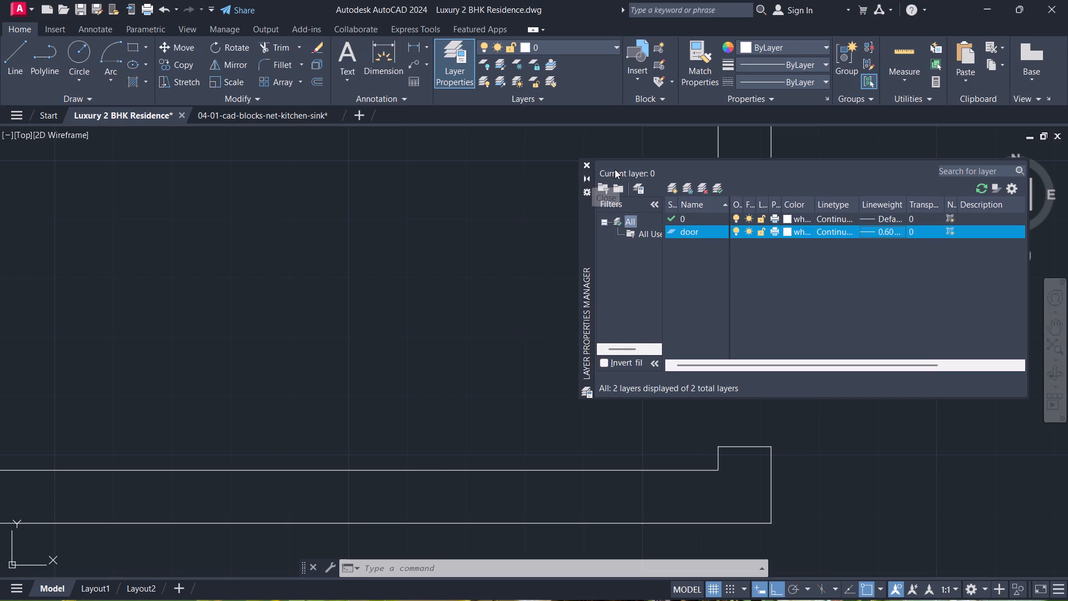
Close the layer manager and return to the floor plan.
left_click(586, 169)
scroll(585, 287, "down", 4)
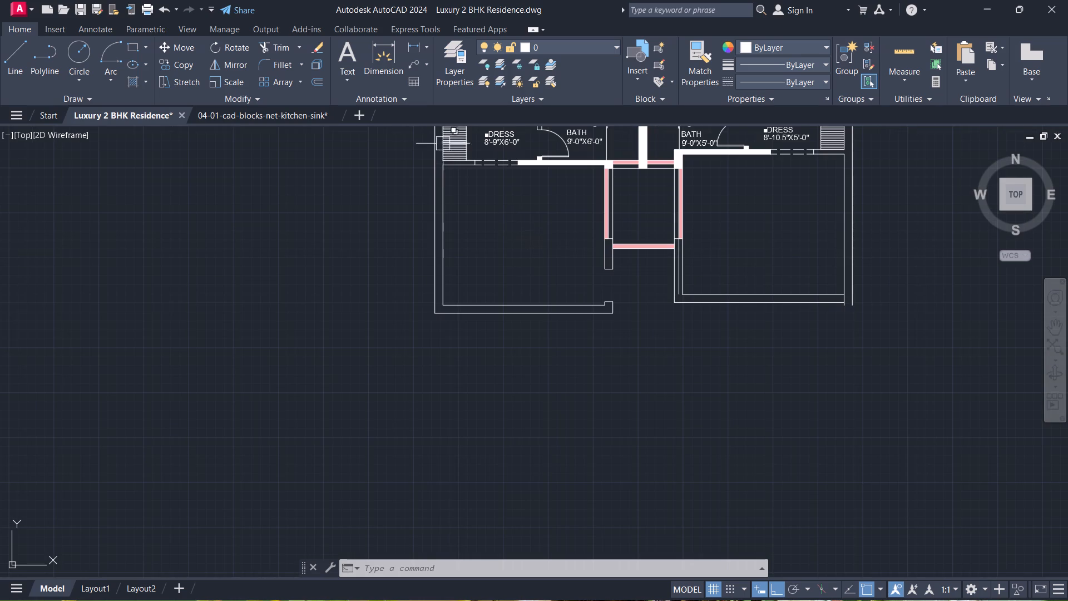
Trim away the stray inner line in the wall between the lobby and the east room, below the pink opening marker.
scroll(473, 192, "up", 1)
middle_click_drag(473, 192, 486, 223)
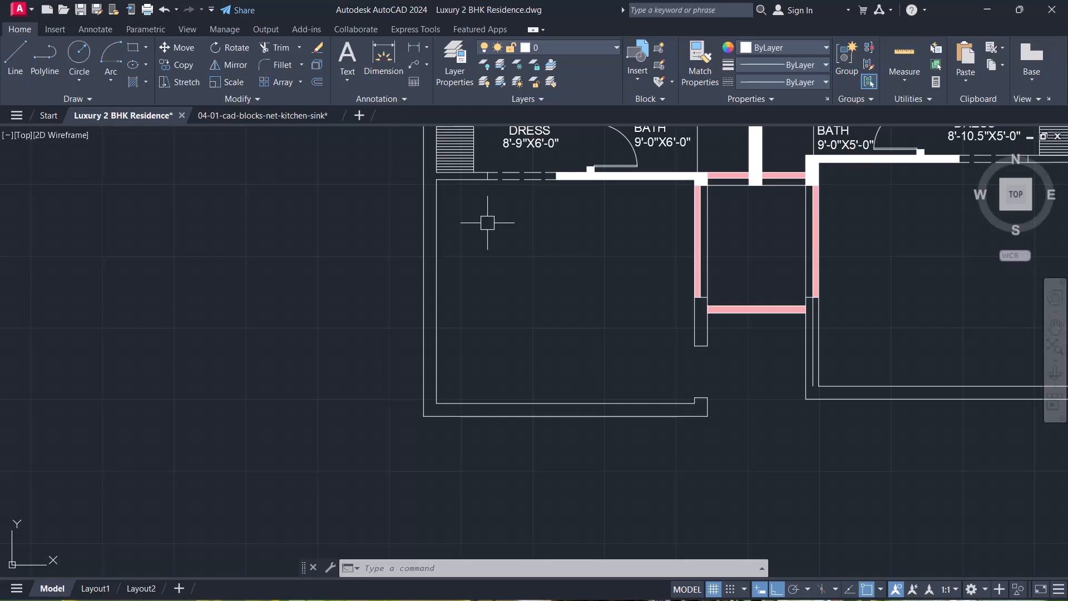
scroll(820, 341, "up", 2)
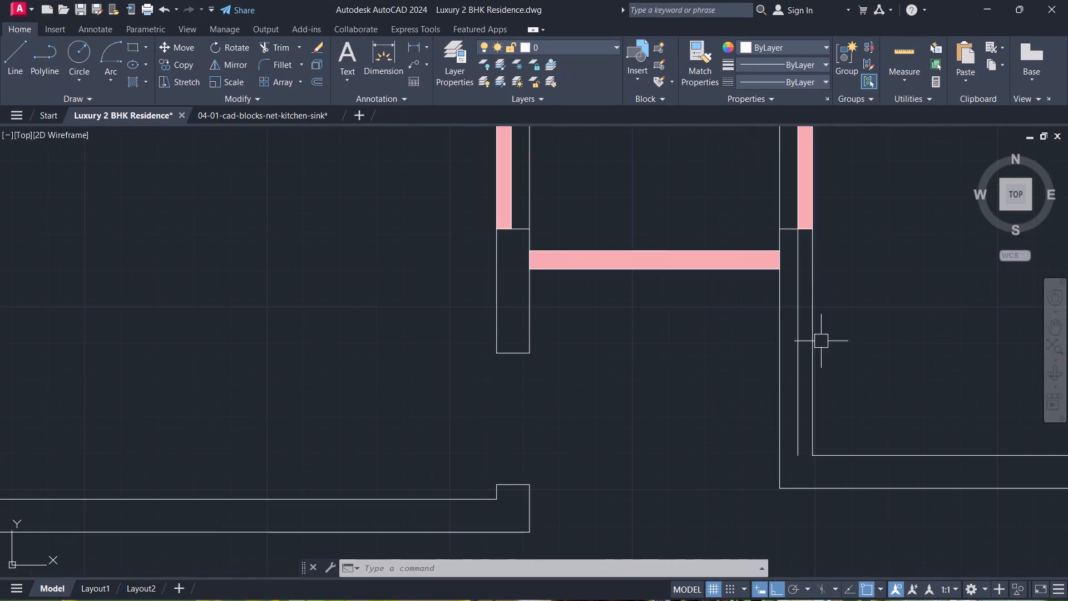
left_click(799, 321)
key("Escape")
type("tr")
key("space")
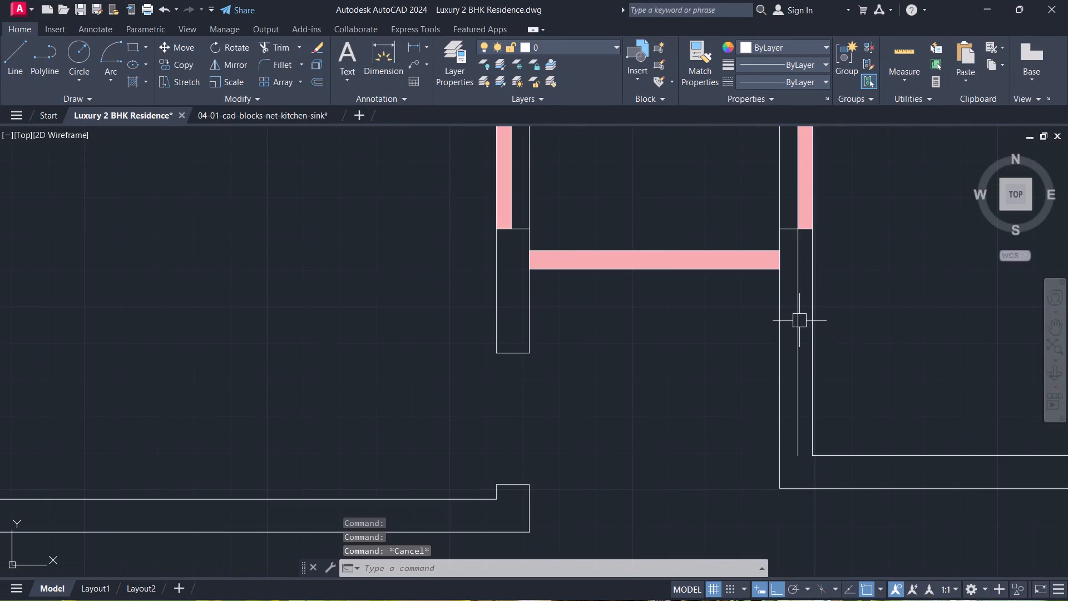
left_click(799, 321)
key("Escape")
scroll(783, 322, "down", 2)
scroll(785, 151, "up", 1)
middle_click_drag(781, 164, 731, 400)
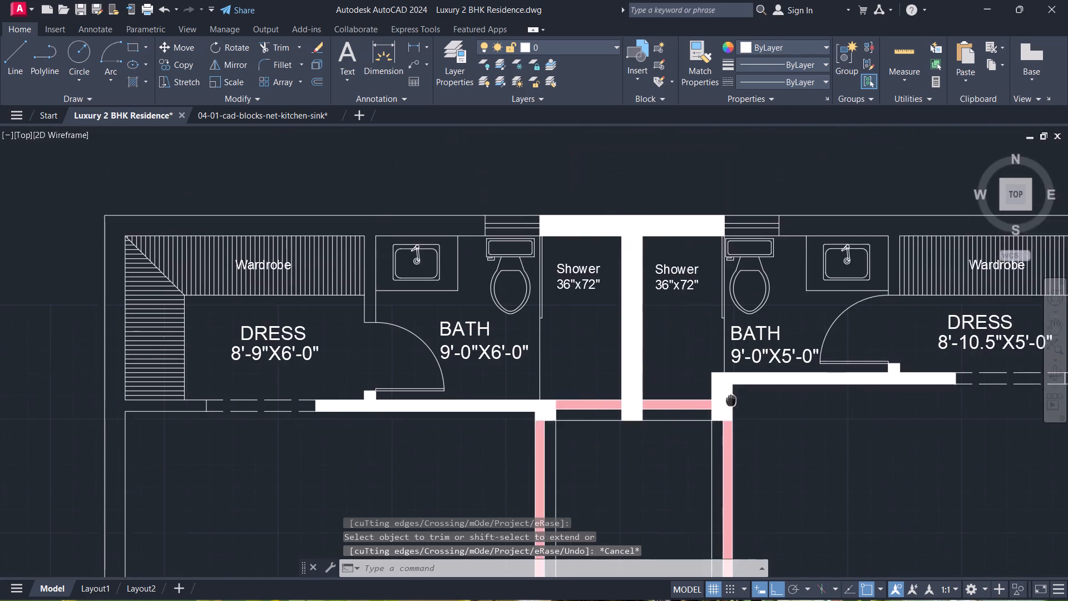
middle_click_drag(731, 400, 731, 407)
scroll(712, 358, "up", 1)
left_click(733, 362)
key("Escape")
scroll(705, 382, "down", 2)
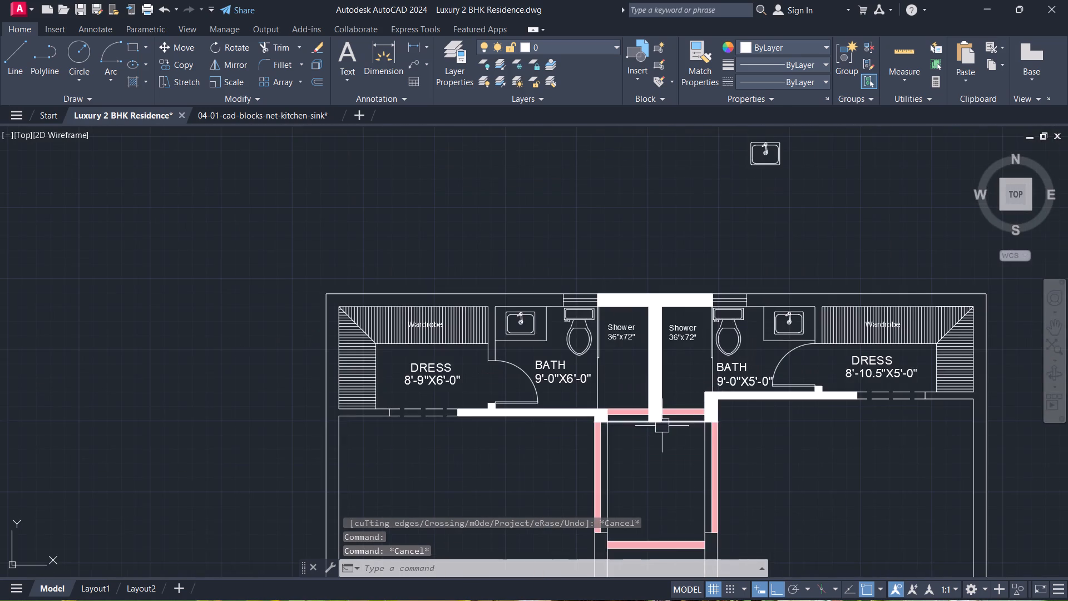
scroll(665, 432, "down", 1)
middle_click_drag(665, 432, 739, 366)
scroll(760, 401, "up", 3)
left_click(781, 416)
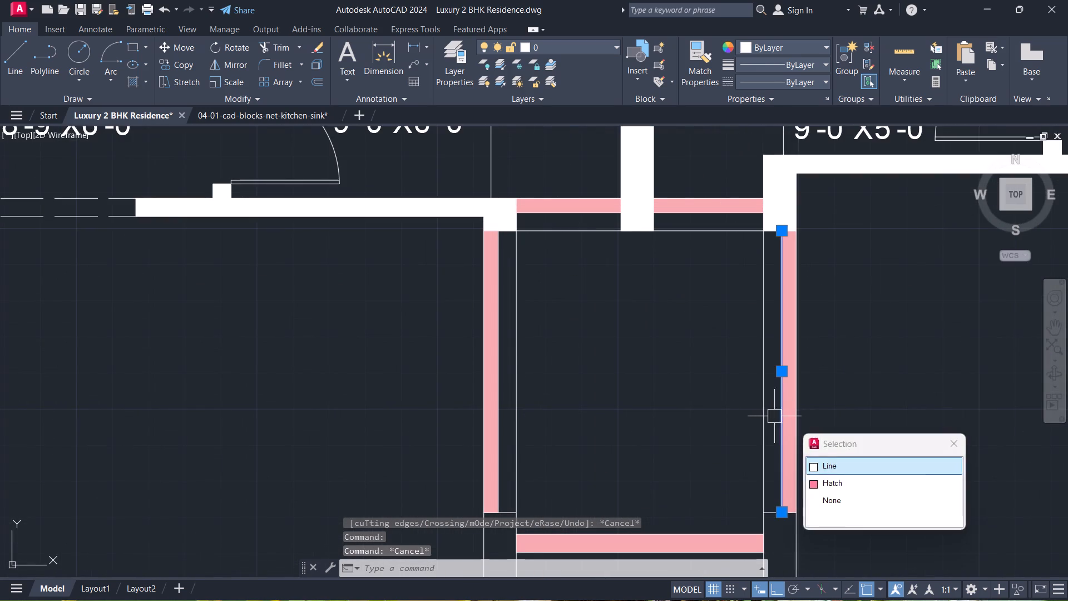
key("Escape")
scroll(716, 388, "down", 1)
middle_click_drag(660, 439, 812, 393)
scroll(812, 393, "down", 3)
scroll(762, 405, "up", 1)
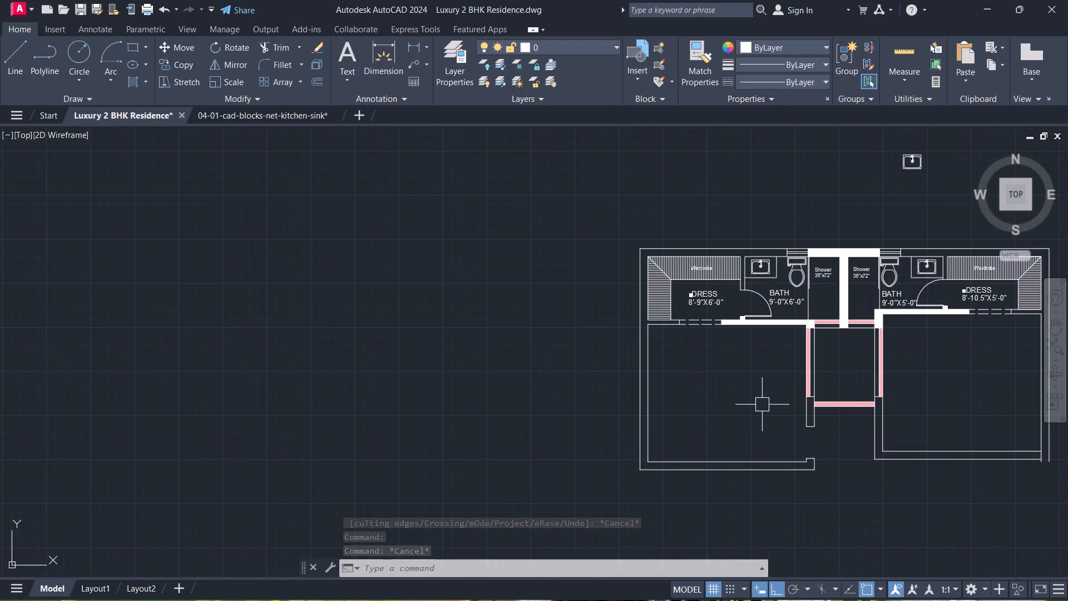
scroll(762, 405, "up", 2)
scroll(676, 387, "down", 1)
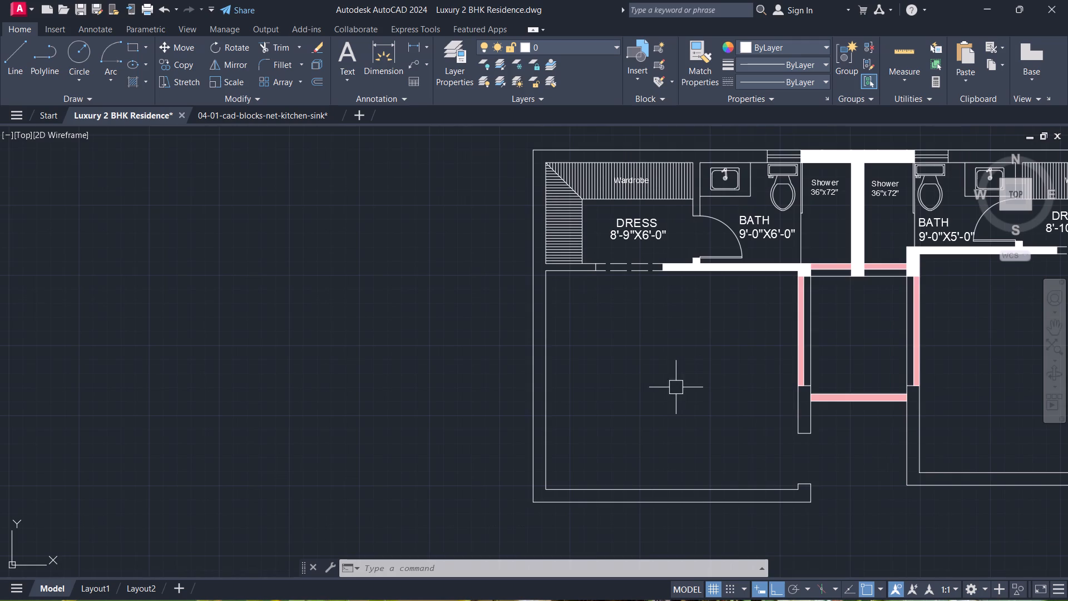
Extend the inner line of the east room's south wall westward to the outer line of its west wall.
scroll(945, 486, "up", 1)
type("ex")
key("space")
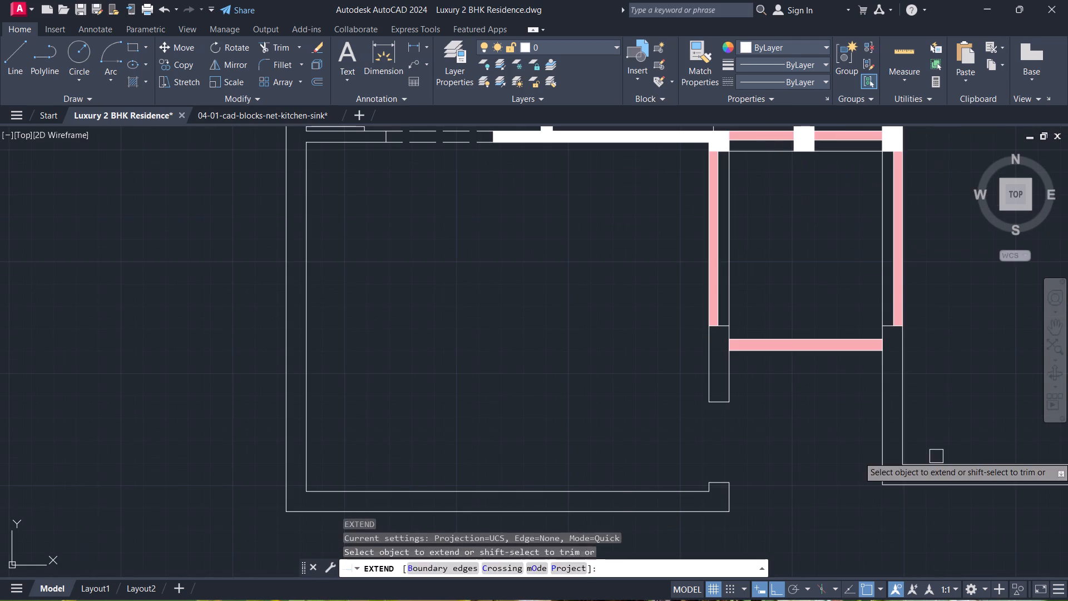
left_click(936, 456)
left_click(923, 476)
key("Escape")
Offset the extended south wall line 4" northward to form the first door jamb line.
type("o 4")
key("Return")
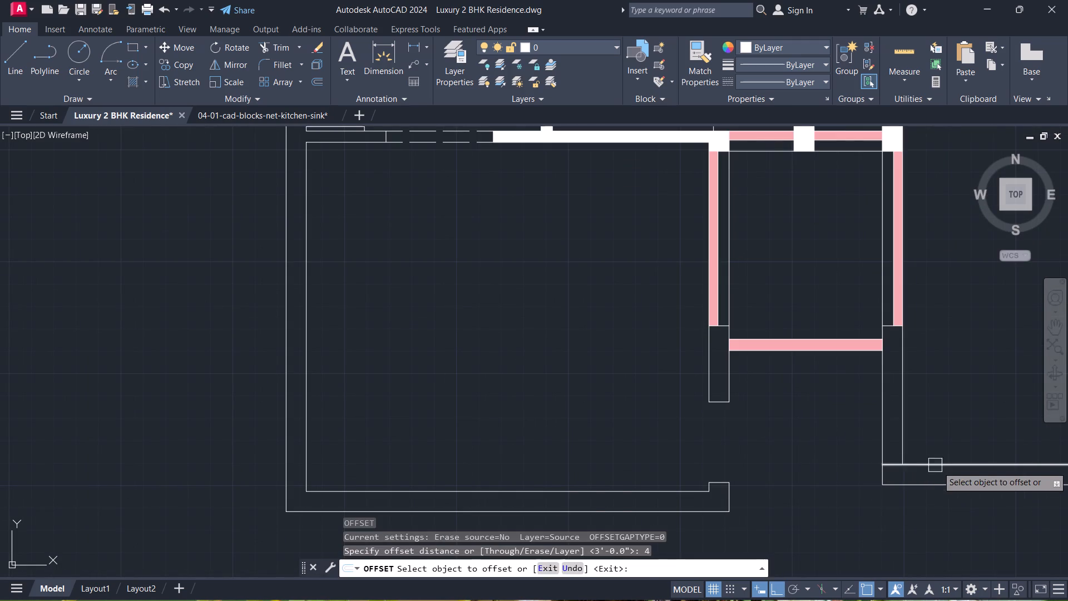
left_click(940, 467)
left_click(923, 396)
key("Escape")
Offset the first jamb line 3' northward to form the second jamb of the east room's door.
type("o")
key("space")
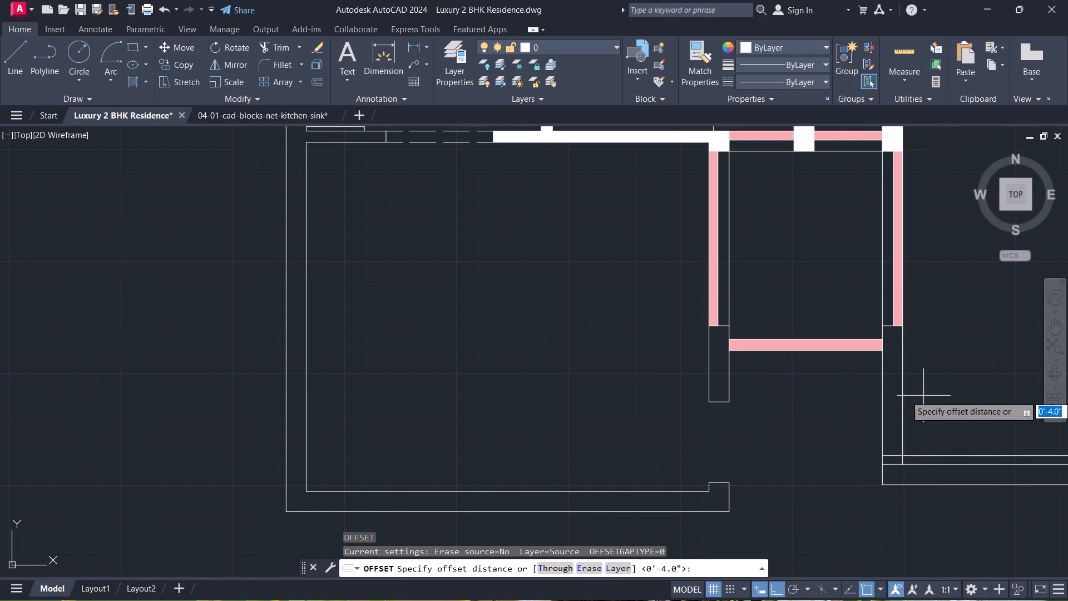
type("3'")
key("Return")
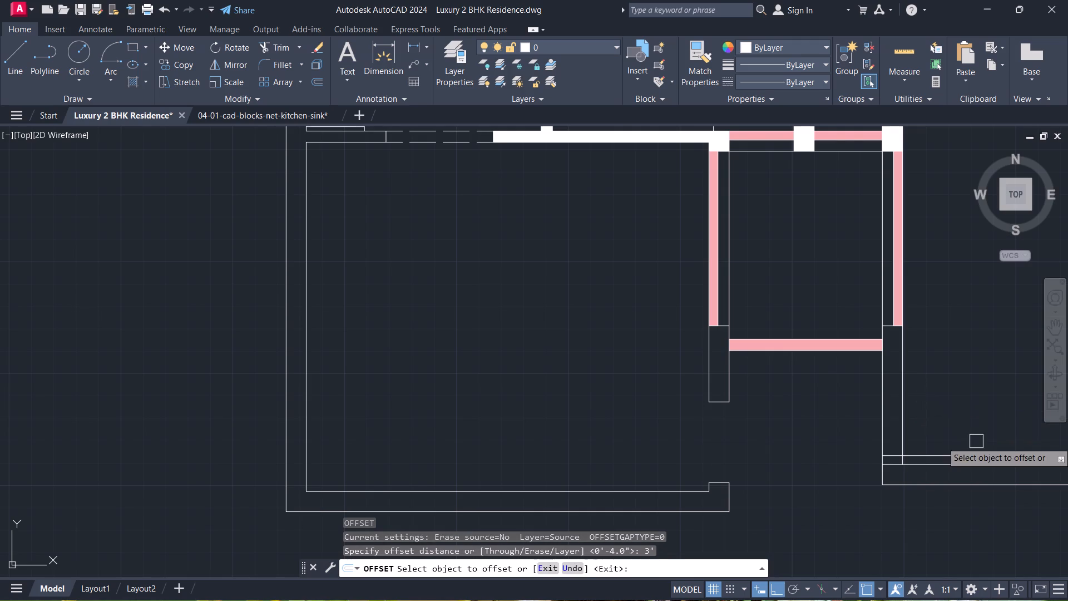
scroll(977, 446, "up", 2)
left_click(858, 474)
left_click(839, 372)
key("Escape")
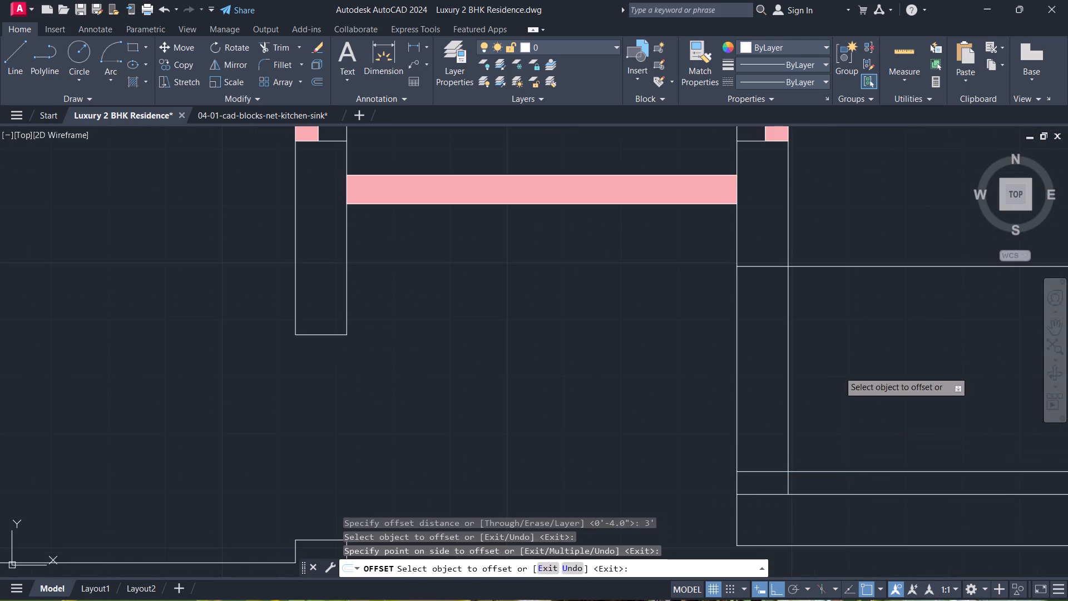
Trim the wall lines between the two jambs and the jamb lines inside the east room, leaving a door opening in its west wall.
type("tr")
key("space")
left_click(839, 371)
left_click(558, 348)
left_click(828, 471)
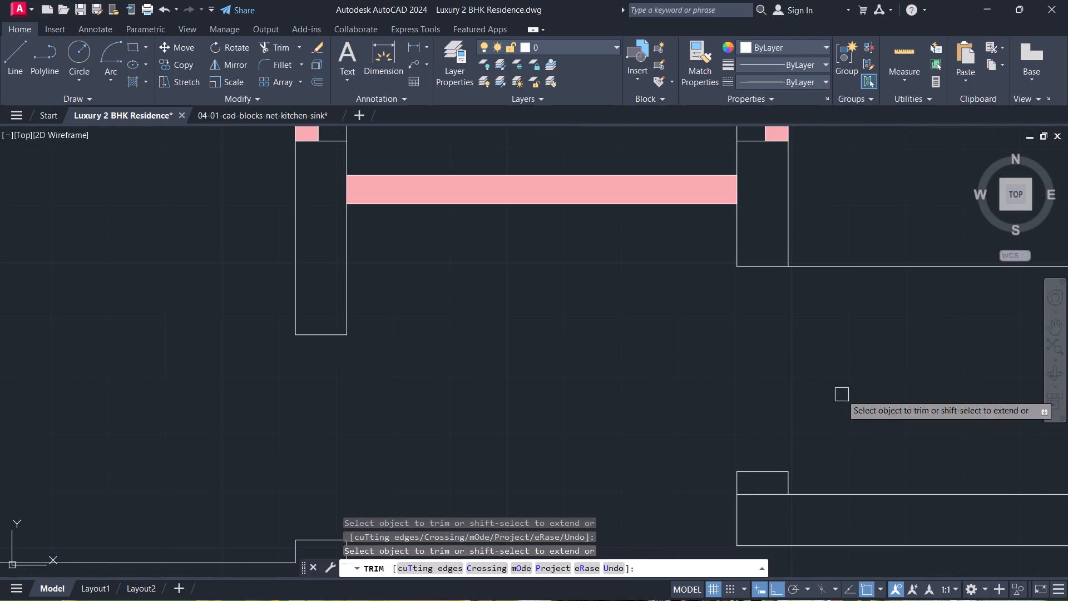
left_click(881, 252)
left_click(805, 351)
scroll(790, 494, "up", 2)
left_click(768, 500)
scroll(733, 378, "down", 6)
key("Escape")
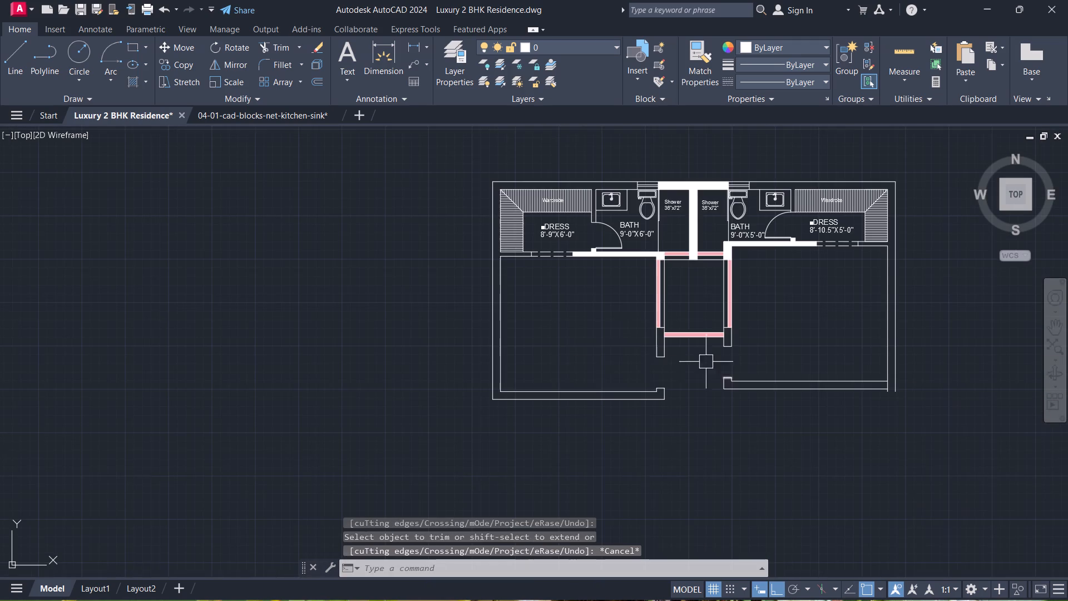
Trim the east room's inner east wall line where it crosses the south wall at the southeast corner.
middle_click(578, 366)
scroll(924, 404, "up", 4)
key("space")
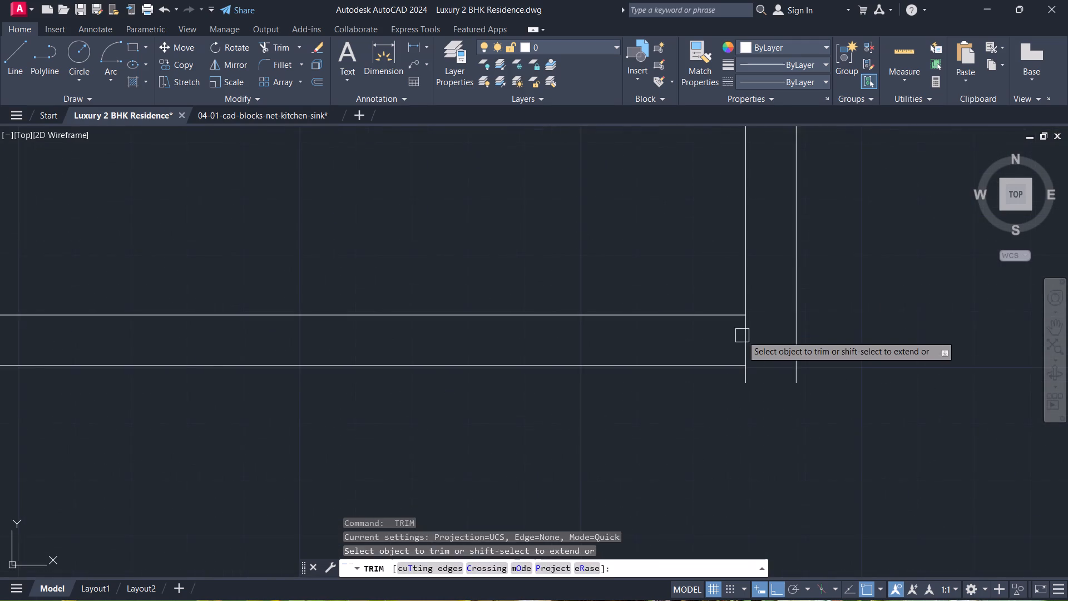
scroll(744, 338, "up", 1)
left_click_drag(746, 339, 729, 336)
key("Escape")
scroll(629, 330, "down", 3)
scroll(626, 331, "up", 1)
scroll(626, 331, "down", 2)
middle_click_drag(548, 431, 1026, 475)
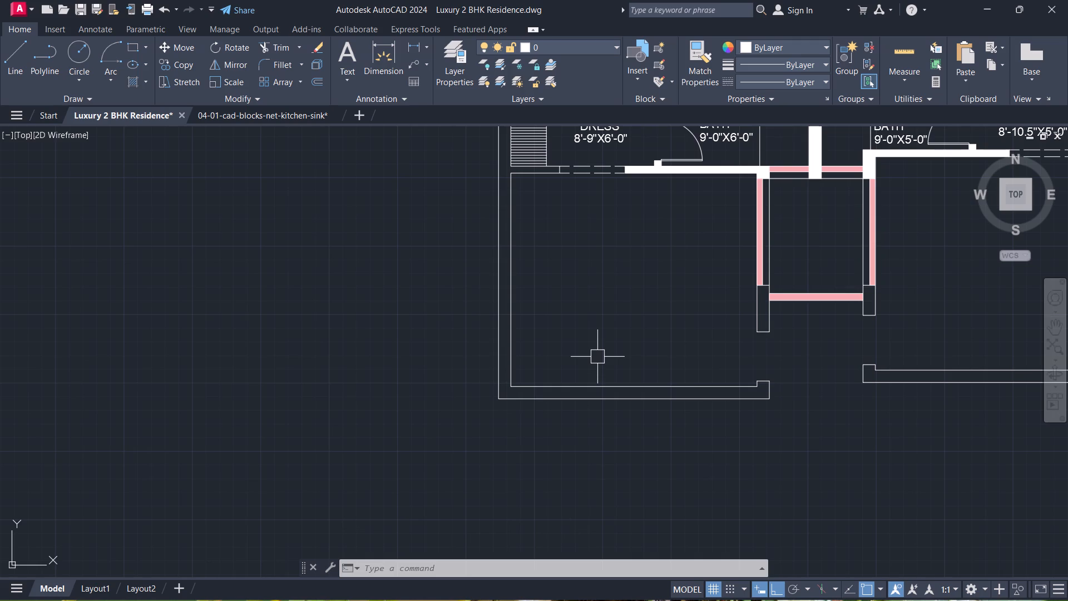
Open the recent 01-01-cad-blocks-net-beds drawing and copy the double bed with hatched bedside tables and a wavy-patterned carpet.
left_click(51, 122)
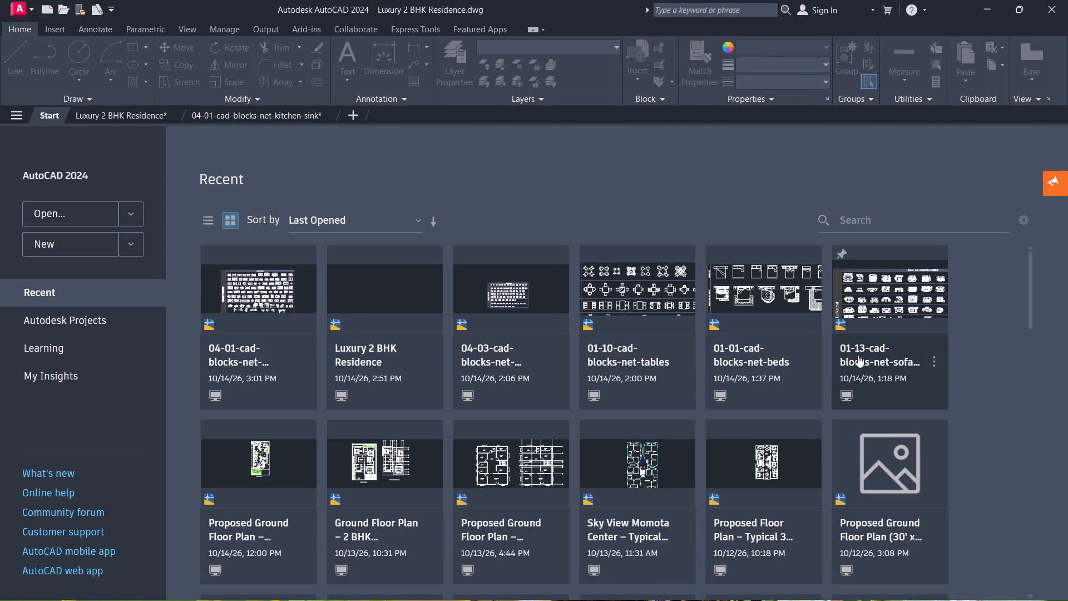
left_click(768, 362)
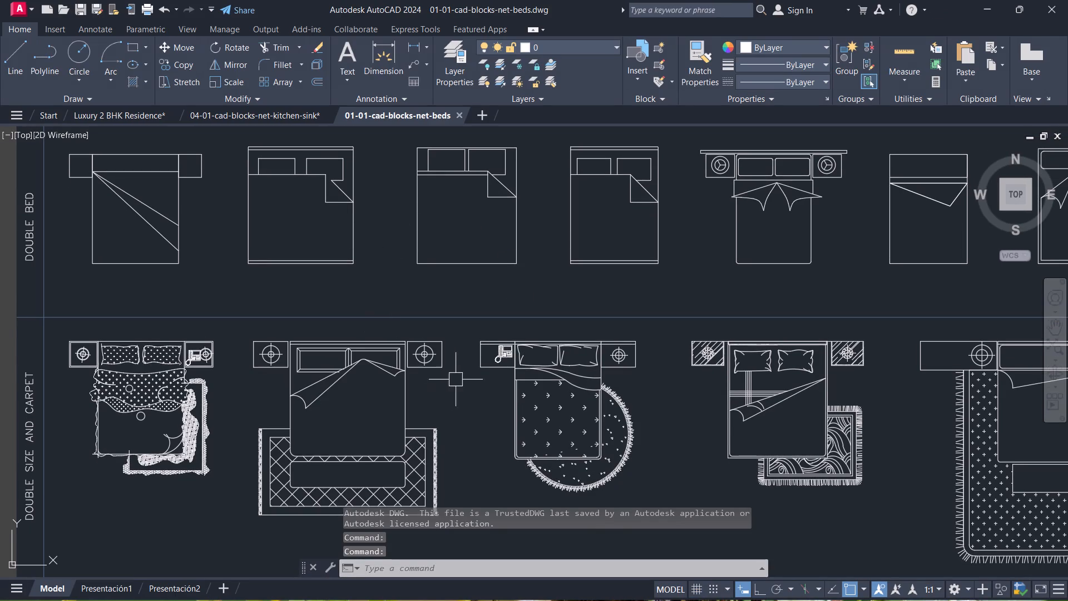
left_click(535, 404)
scroll(609, 347, "down", 1)
key("Escape")
middle_click_drag(607, 348, 383, 281)
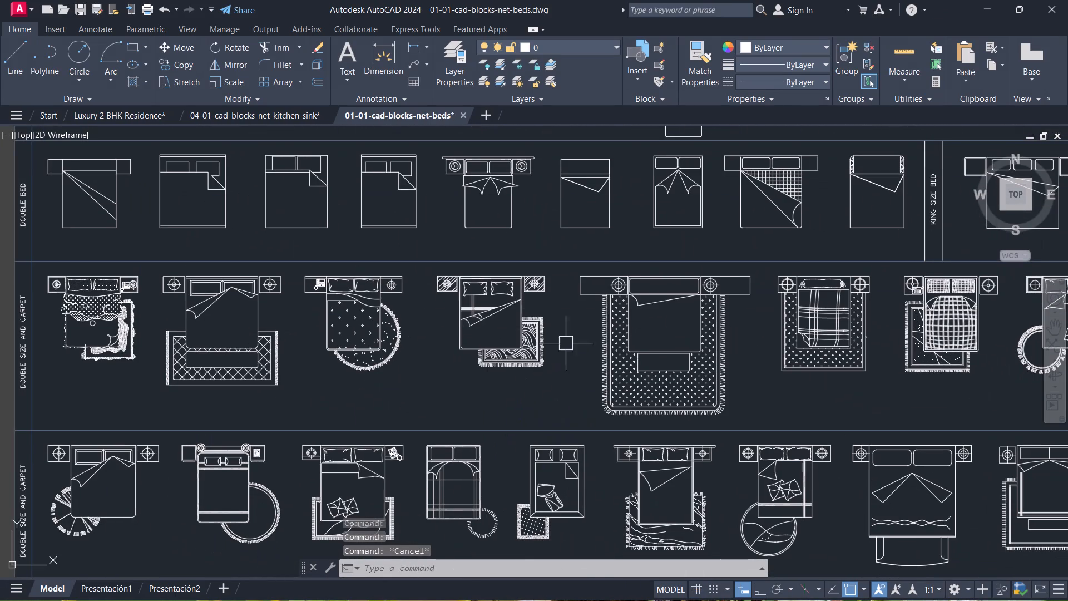
left_click(538, 338)
key("ctrl+c")
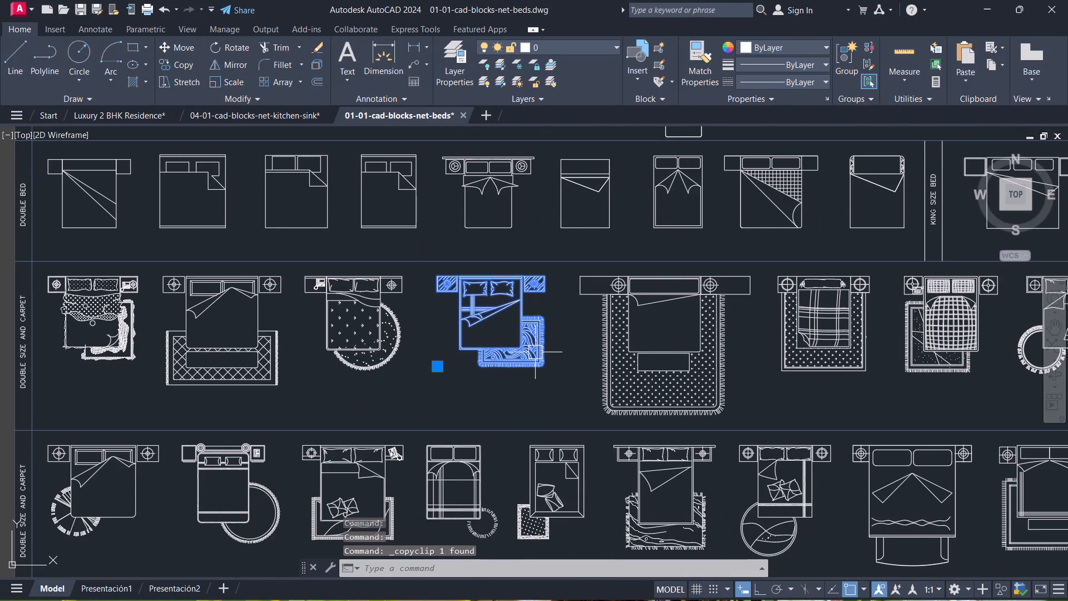
Paste the copied bed block into the Luxury 2 BHK Residence drawing, in the empty area near the floor plan.
left_click(135, 120)
key("ctrl+v")
scroll(492, 433, "down", 5)
middle_click_drag(481, 417, 2, 289)
scroll(0, 288, "down", 2)
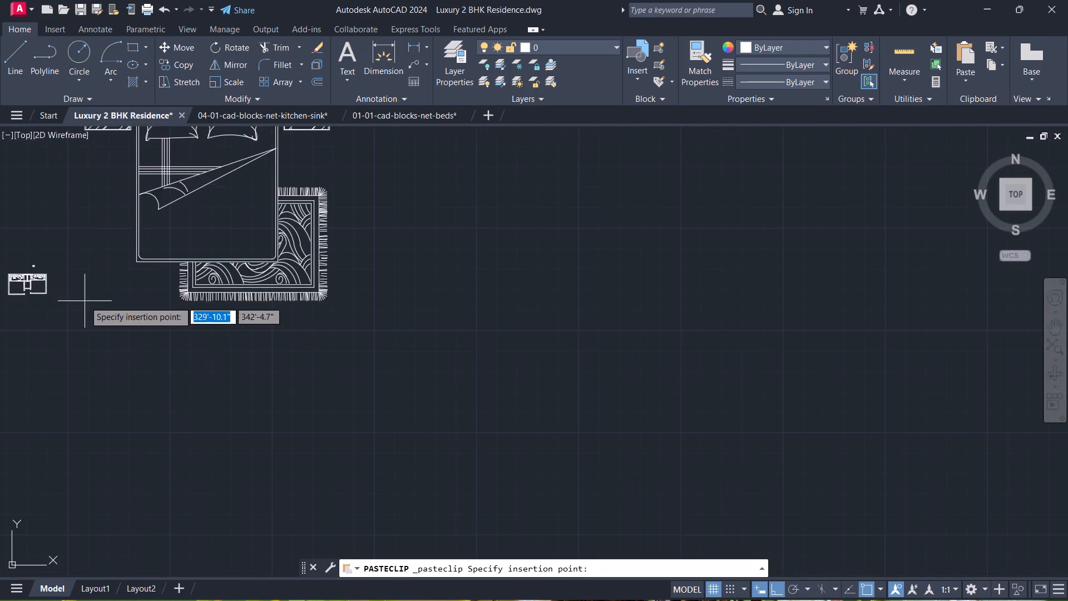
scroll(57, 298, "up", 2)
middle_click_drag(60, 302, 495, 452)
left_click(382, 475)
key("Escape")
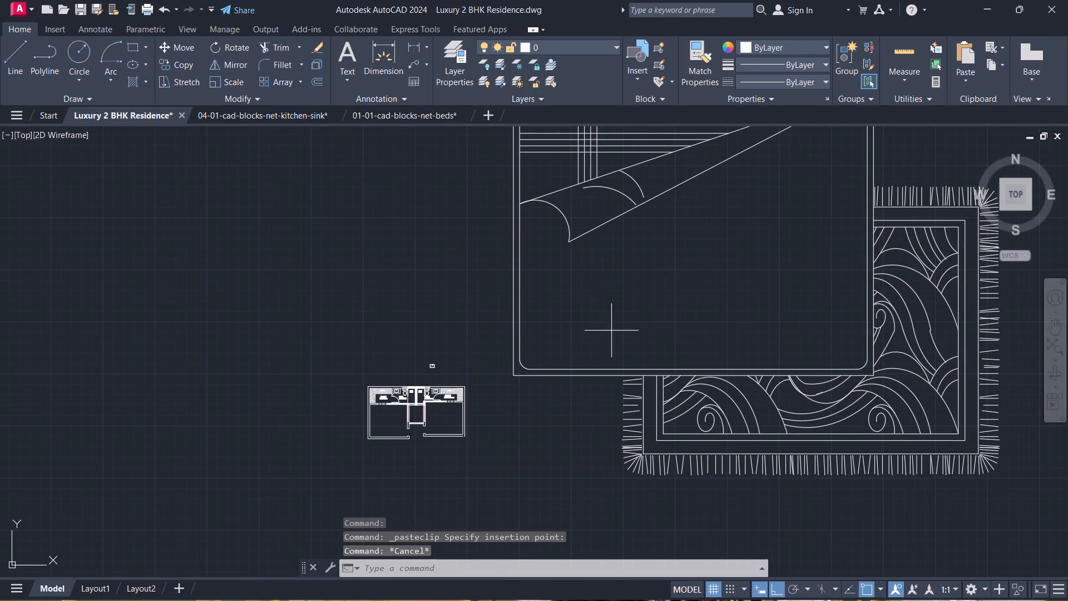
Scale the pasted bed block down freehand so it is closer to the floor plan's size.
left_click(611, 331)
left_click(495, 366)
type("sc")
key("space")
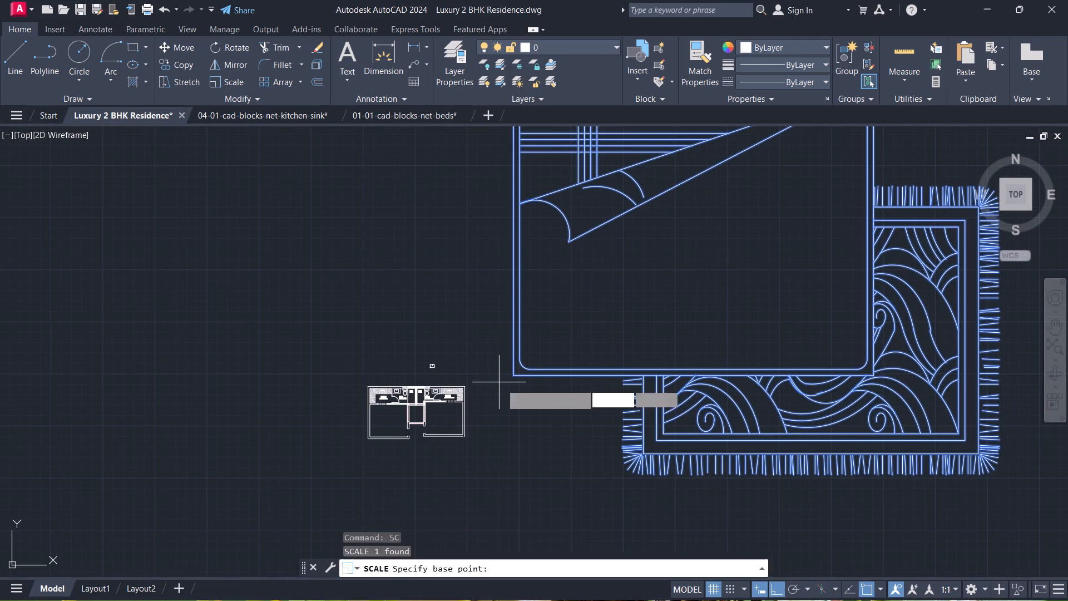
scroll(517, 380, "up", 3)
left_click(491, 365)
left_click(501, 355)
key("Escape")
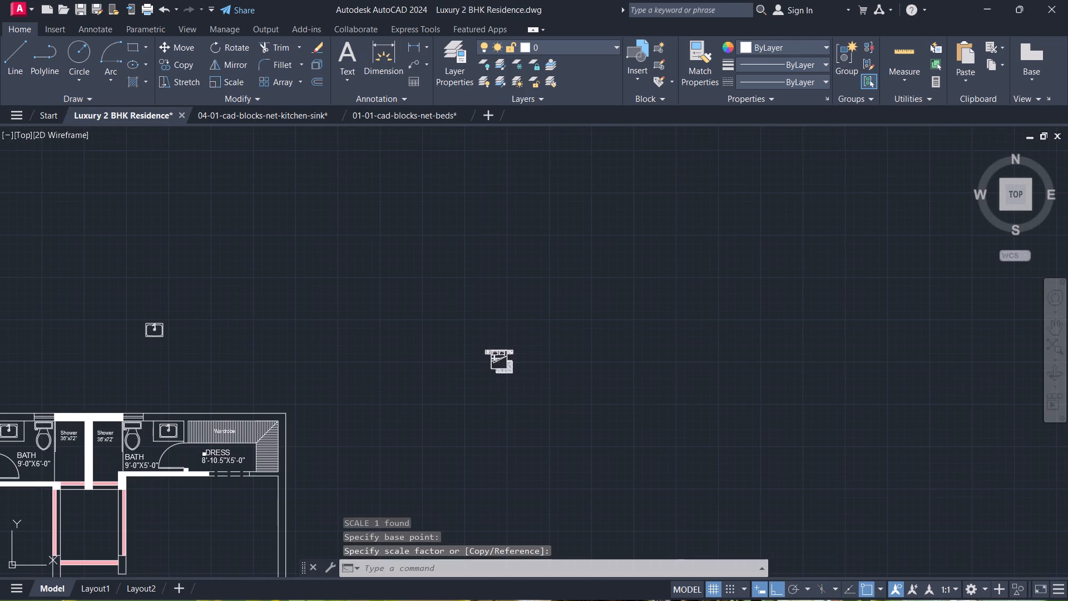
Scale the reduced bed block back up freehand to suit the bedrooms.
left_click(495, 382)
key("Escape")
scroll(511, 378, "up", 1)
left_click(502, 370)
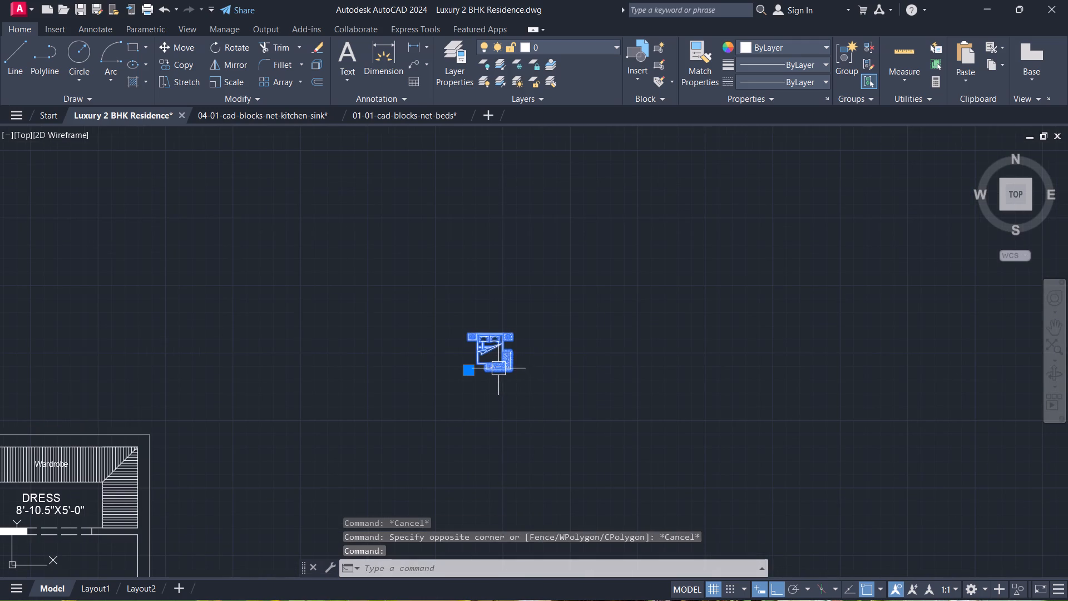
type("sc")
key("space")
scroll(481, 364, "up", 2)
left_click(481, 364)
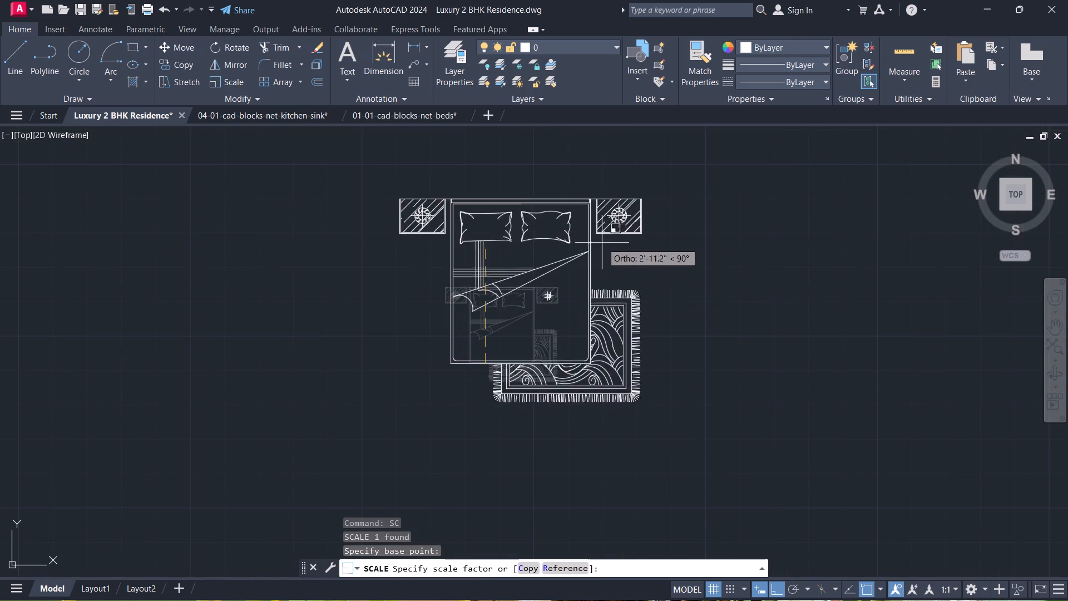
left_click(641, 214)
key("Escape")
Rotate the bed block 90° counterclockwise so its headboard is on the west side.
scroll(583, 252, "up", 1)
scroll(579, 254, "down", 6)
left_click(567, 287)
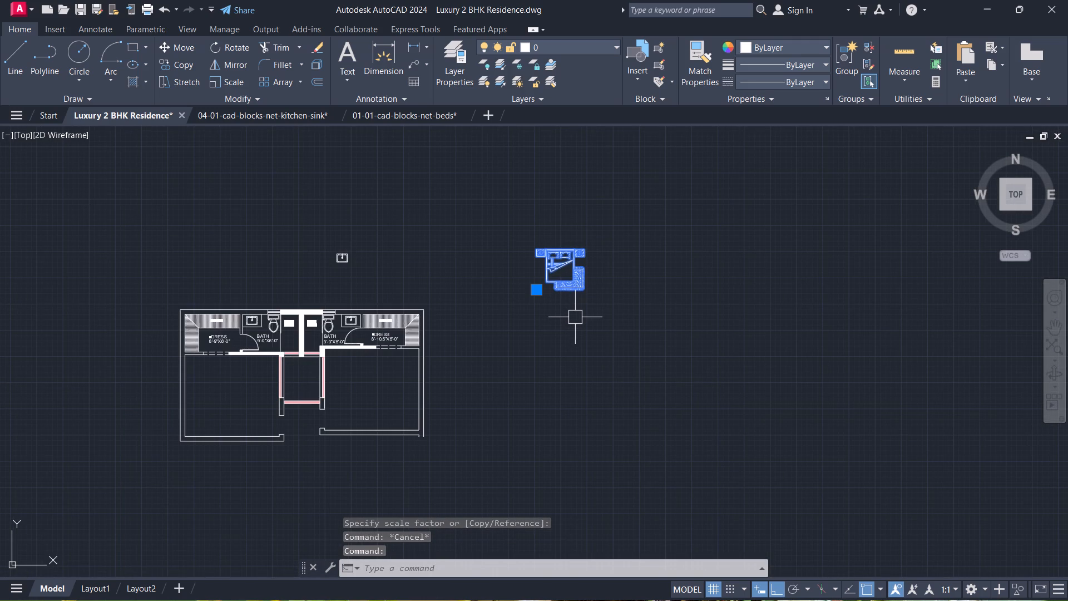
type("ro")
key("space")
left_click(575, 239)
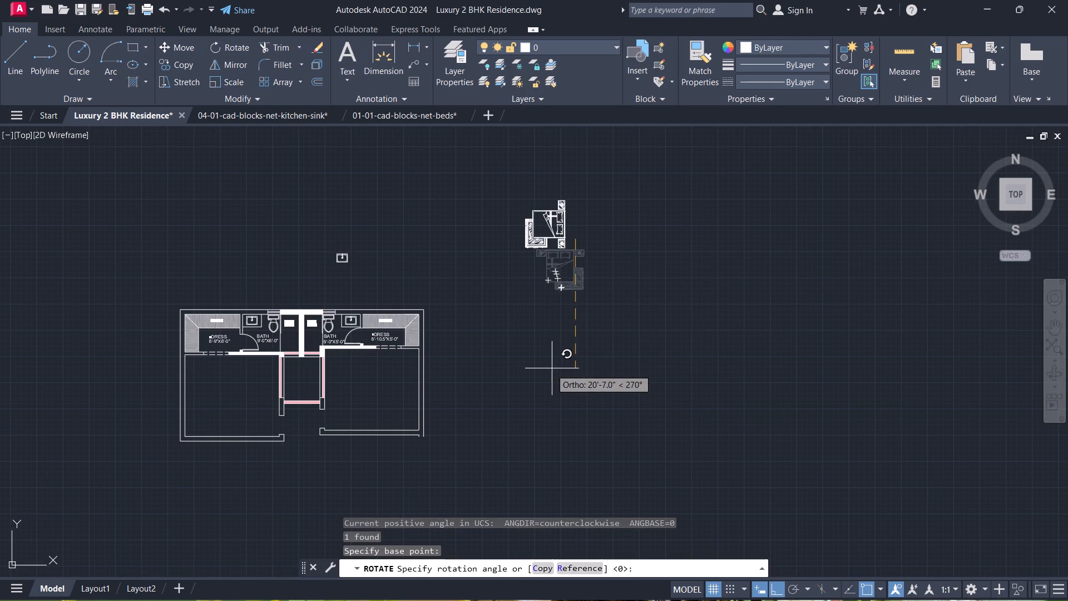
left_click(570, 171)
key("Escape")
Mirror the rotated bed across a vertical line to its east, keeping the original.
left_click(615, 248)
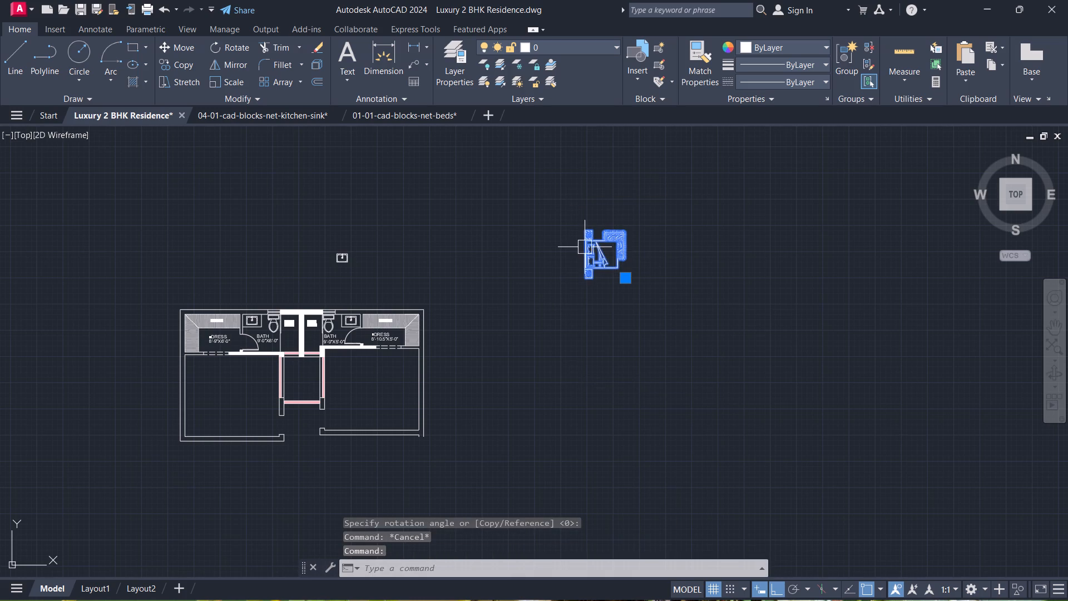
key("m")
type("i")
key("space")
left_click(657, 295)
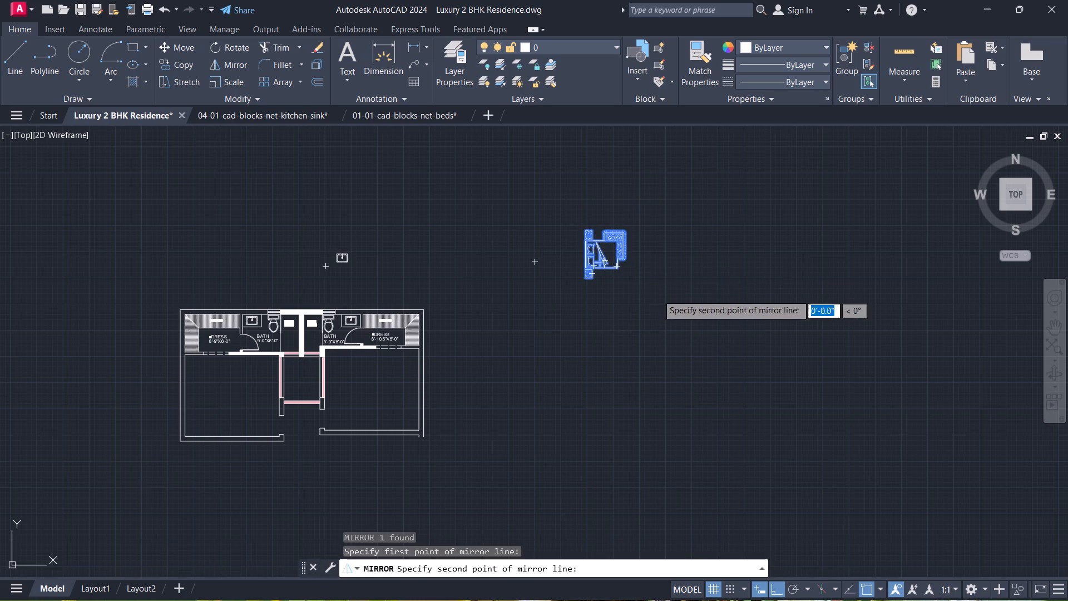
left_click(654, 204)
left_click(683, 252)
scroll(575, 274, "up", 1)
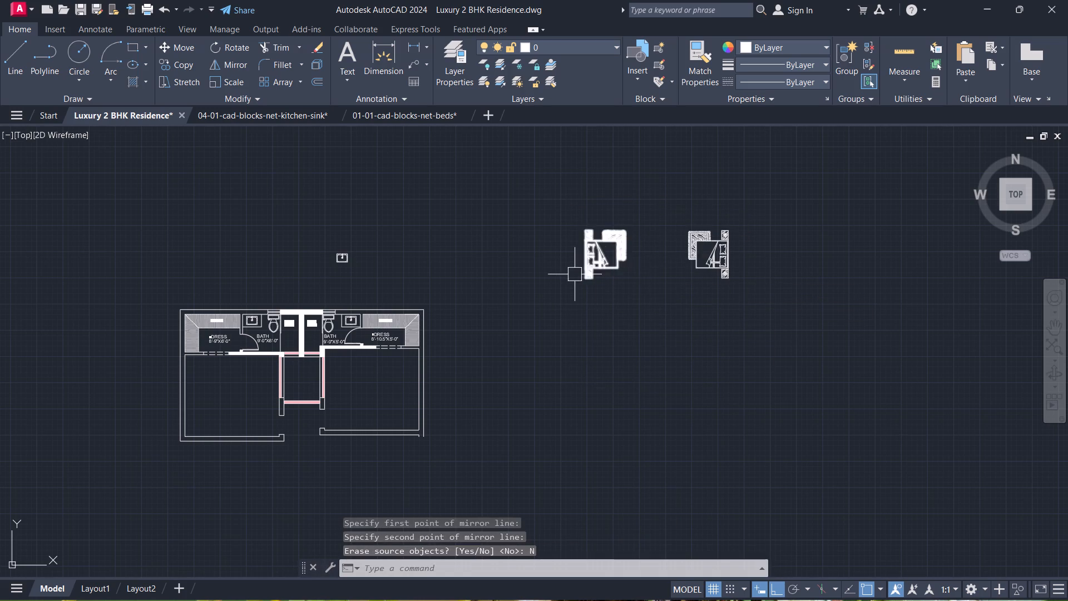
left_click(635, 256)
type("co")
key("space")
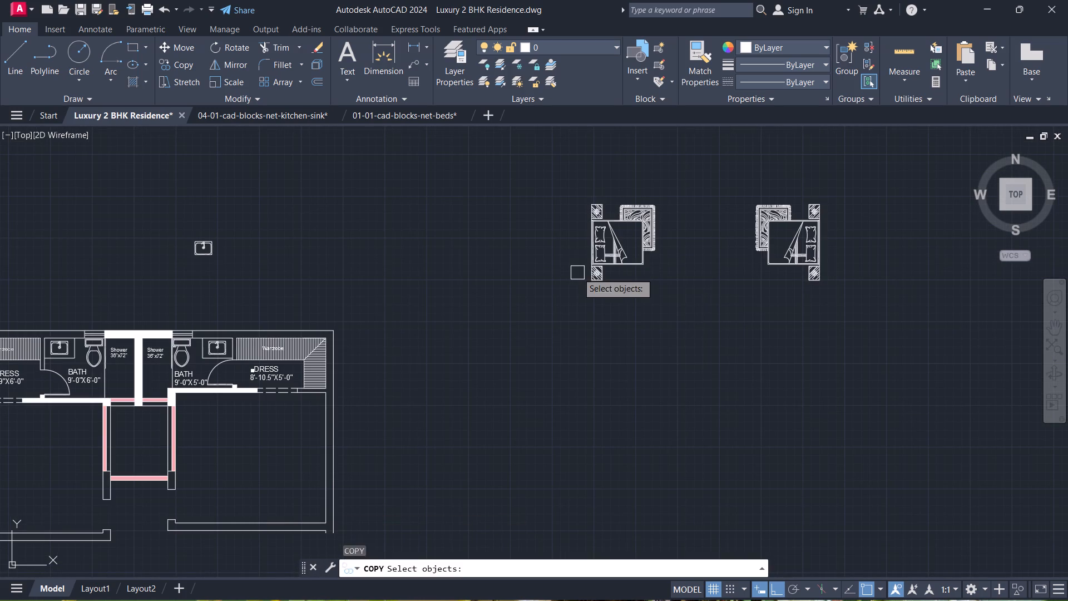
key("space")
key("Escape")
Copy the bed block with the west-side headboard into the west bedroom, placing its headboard against the west wall.
left_click(612, 243)
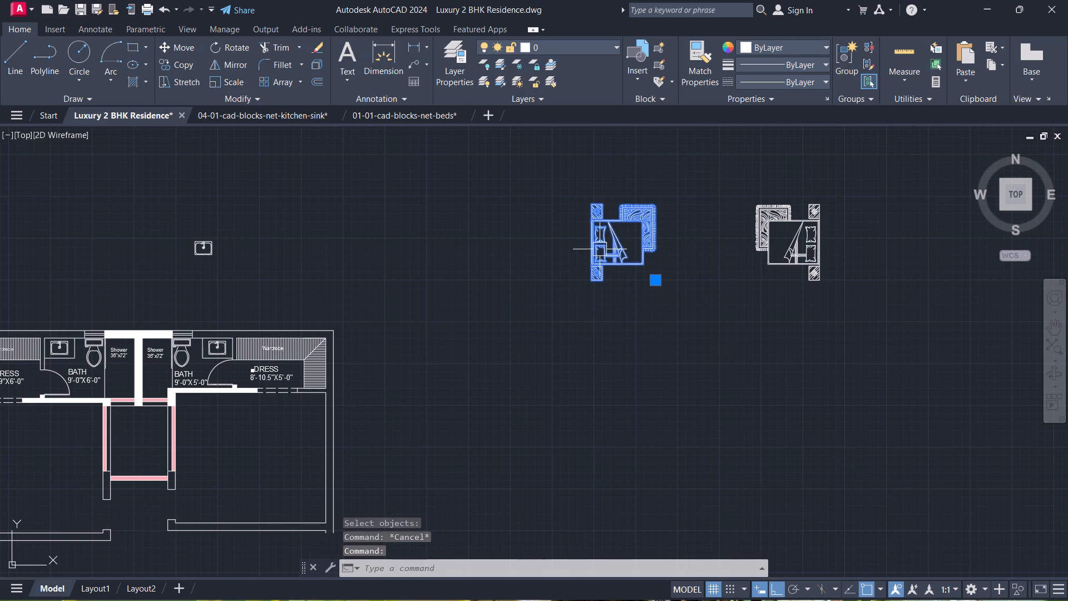
key("F8")
type("co")
key("space")
scroll(580, 260, "up", 3)
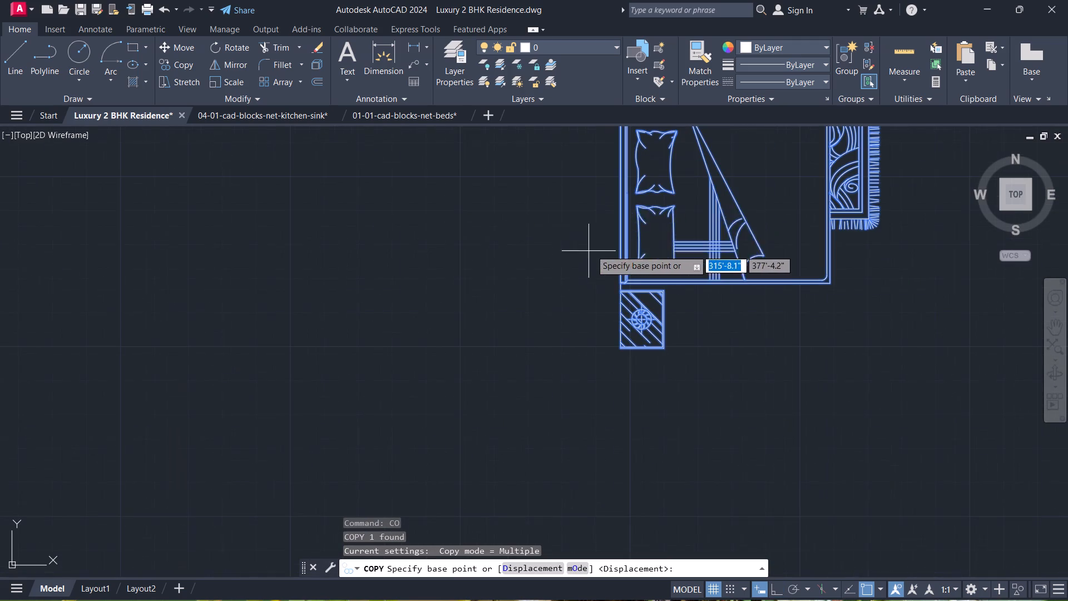
left_click(620, 189)
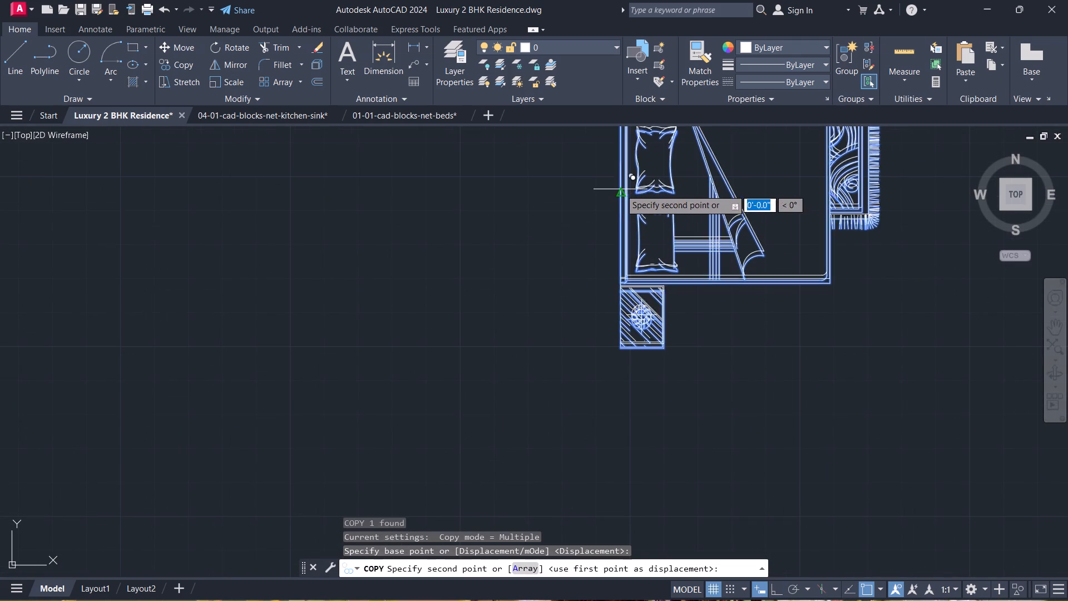
scroll(399, 254, "down", 5)
middle_click_drag(392, 262, 735, 197)
scroll(483, 270, "up", 3)
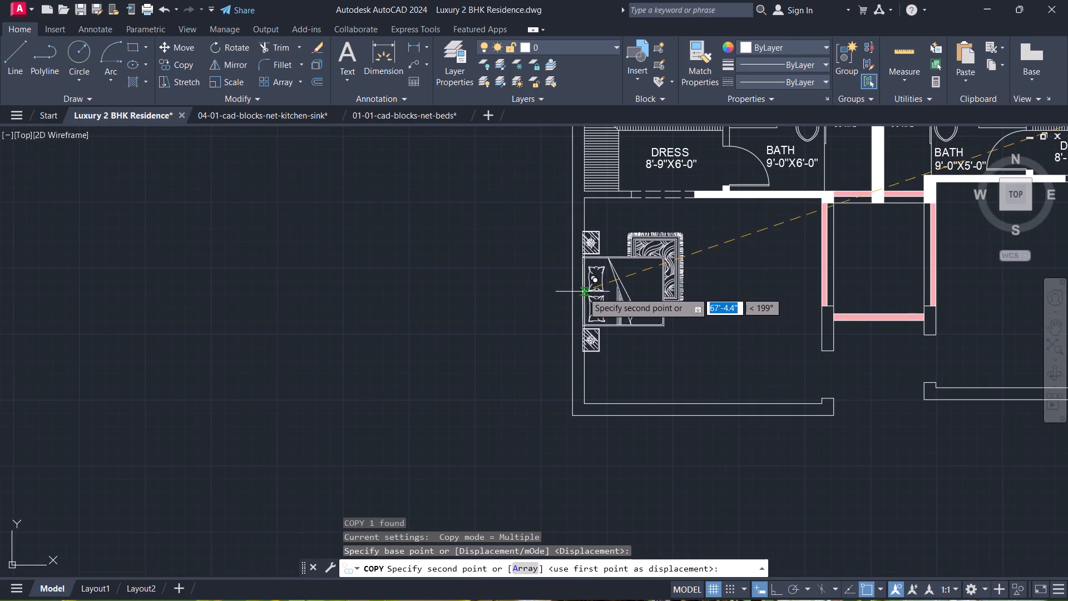
left_click(590, 295)
key("Escape")
Scale the west bedroom's bed block up freehand from a base point on the west wall's outer face.
scroll(601, 299, "up", 2)
left_click_drag(621, 300, 613, 297)
left_click(586, 291)
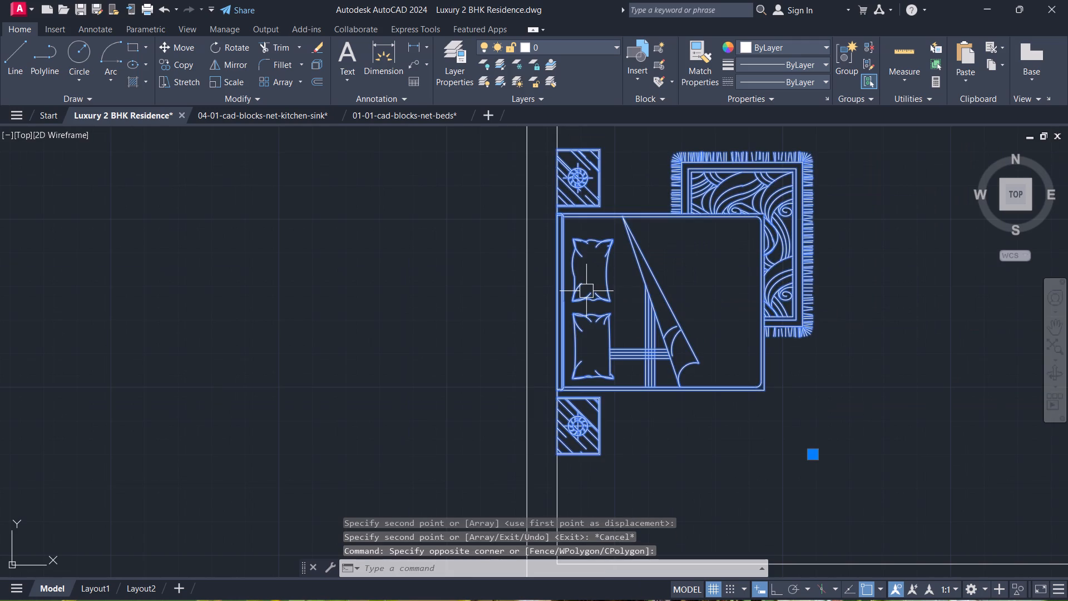
key("s")
type("c")
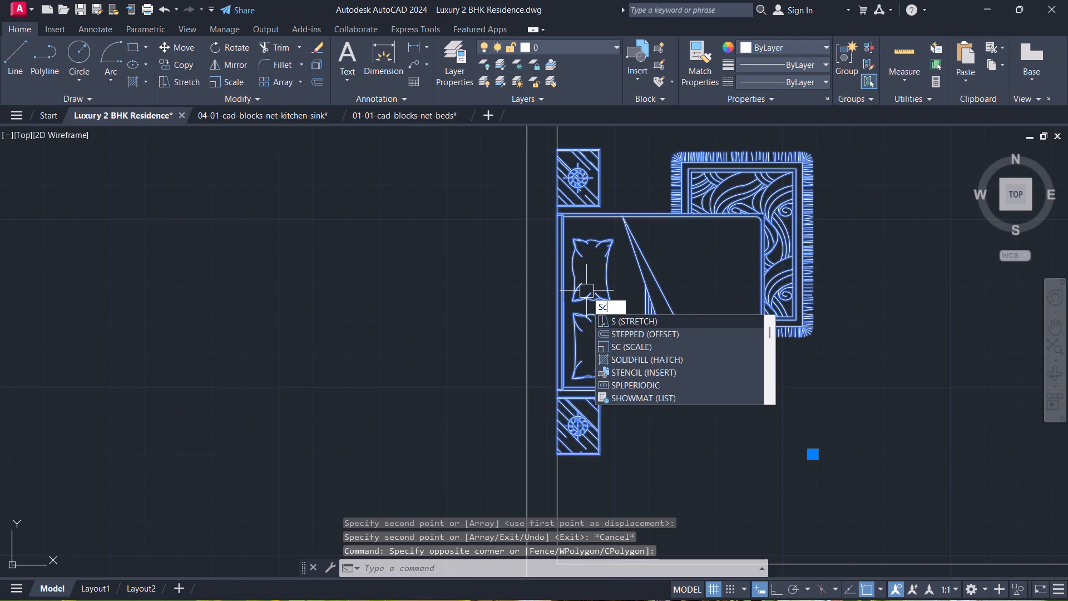
key("space")
left_click(528, 303)
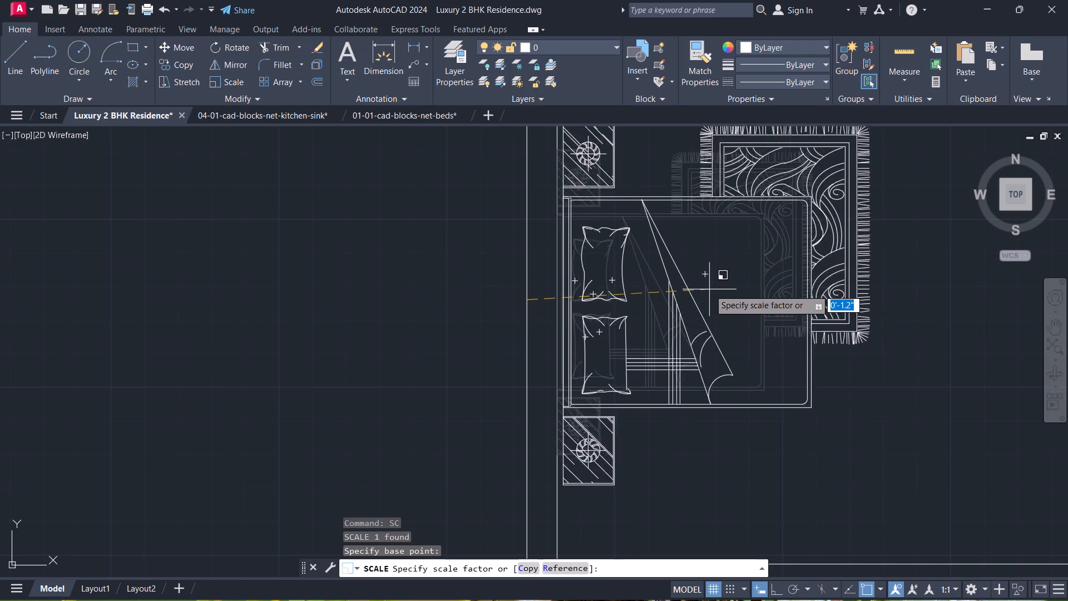
left_click(743, 284)
Mirror the enlarged bed into the east bedroom across a vertical line through the central shaft, keeping the original.
scroll(690, 303, "down", 5)
middle_click_drag(686, 306, 617, 318)
scroll(617, 318, "up", 2)
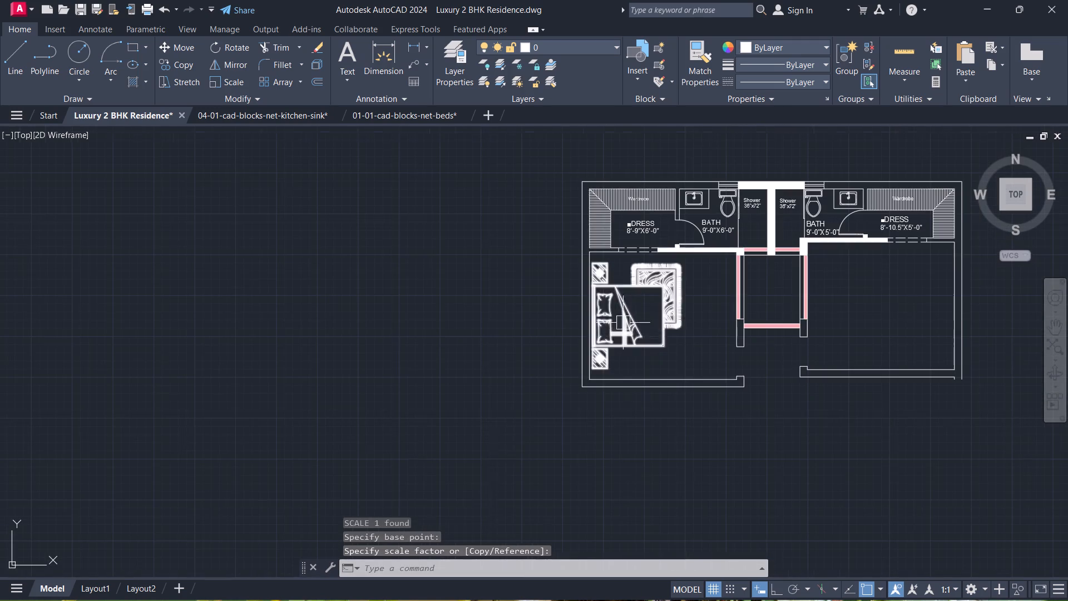
left_click(661, 329)
type("mi")
key("space")
scroll(777, 326, "up", 2)
left_click(764, 337)
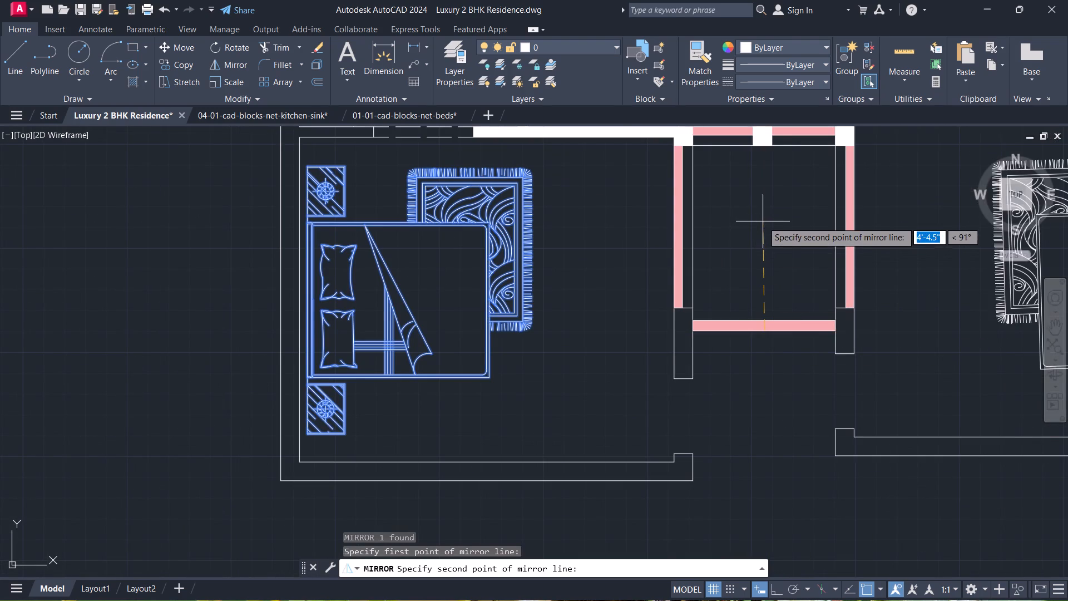
left_click(763, 146)
middle_click_drag(792, 240, 780, 237)
scroll(784, 237, "down", 1)
middle_click_drag(780, 237, 484, 267)
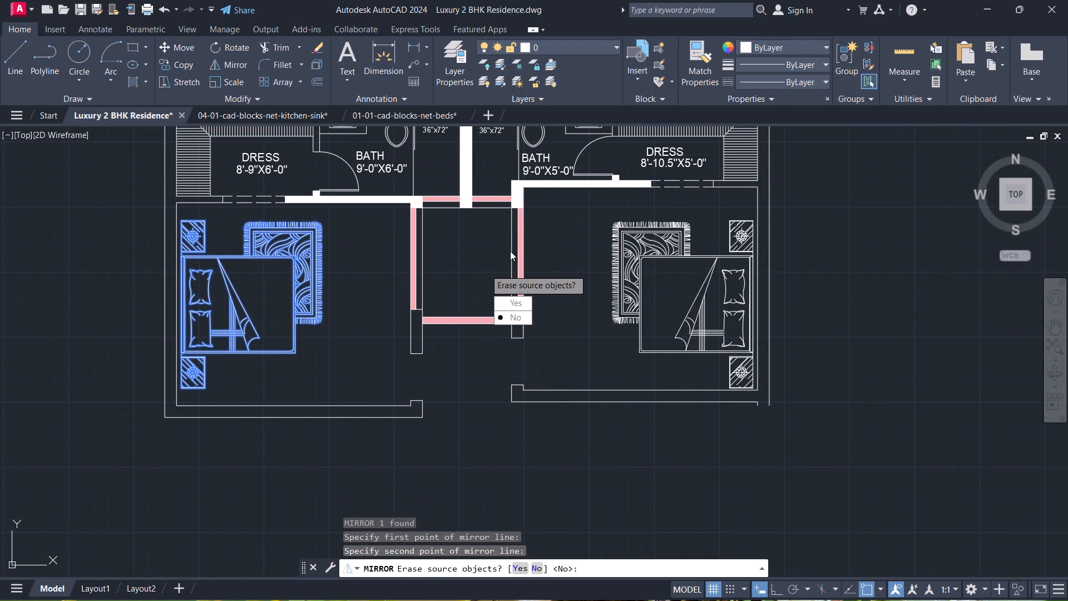
left_click_drag(519, 318, 792, 240)
key("Escape")
Move the east bedroom's bed block straight north by about 1'-0.8" with Ortho on.
scroll(848, 270, "up", 2)
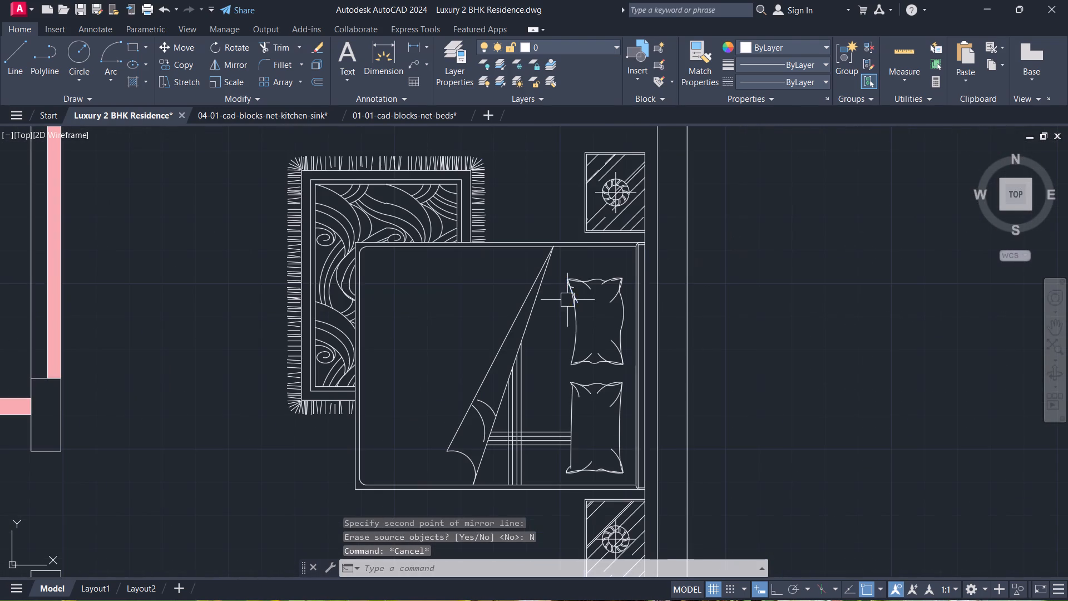
left_click(567, 300)
type("m")
key("space")
left_click(454, 318)
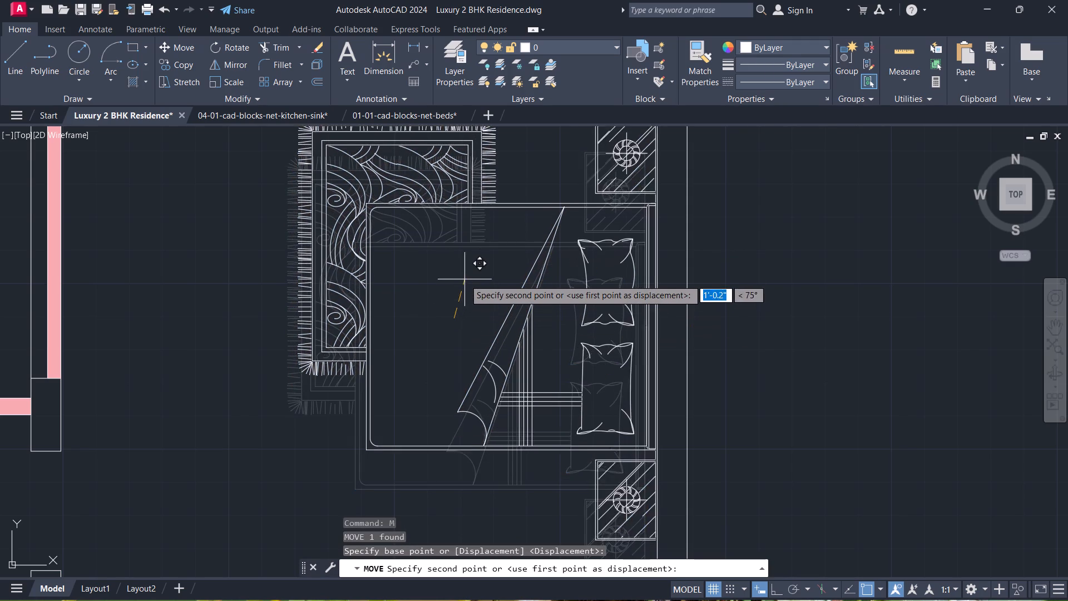
key("F8")
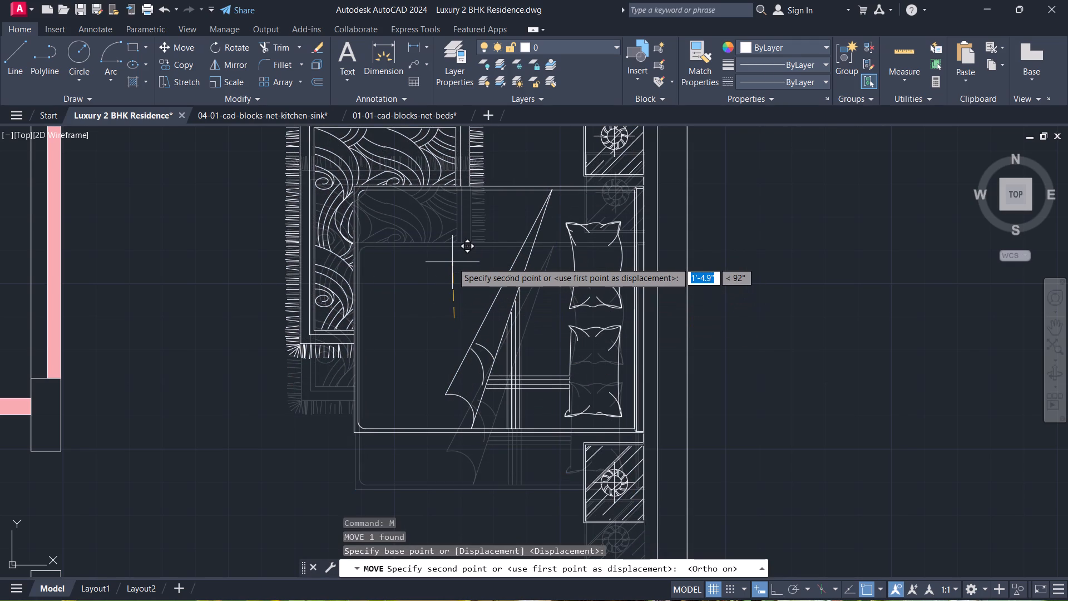
scroll(449, 277, "down", 2)
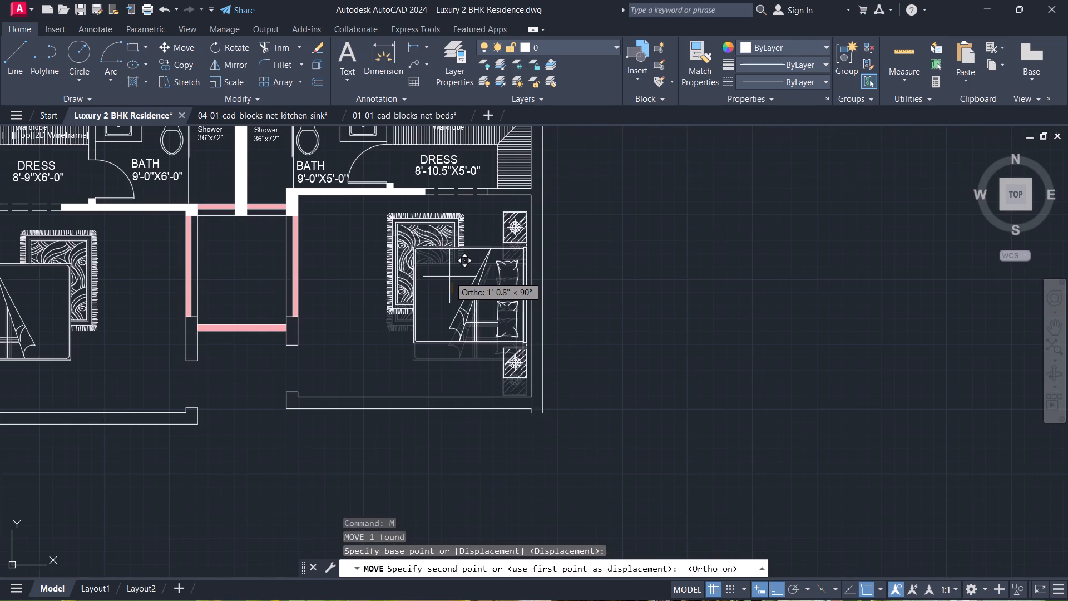
left_click(449, 277)
key("Escape")
Delete the two spare bed blocks lying outside the floor plan to the northeast.
scroll(443, 311, "down", 2)
middle_click_drag(443, 312, 630, 317)
middle_click_drag(925, 259, 615, 304)
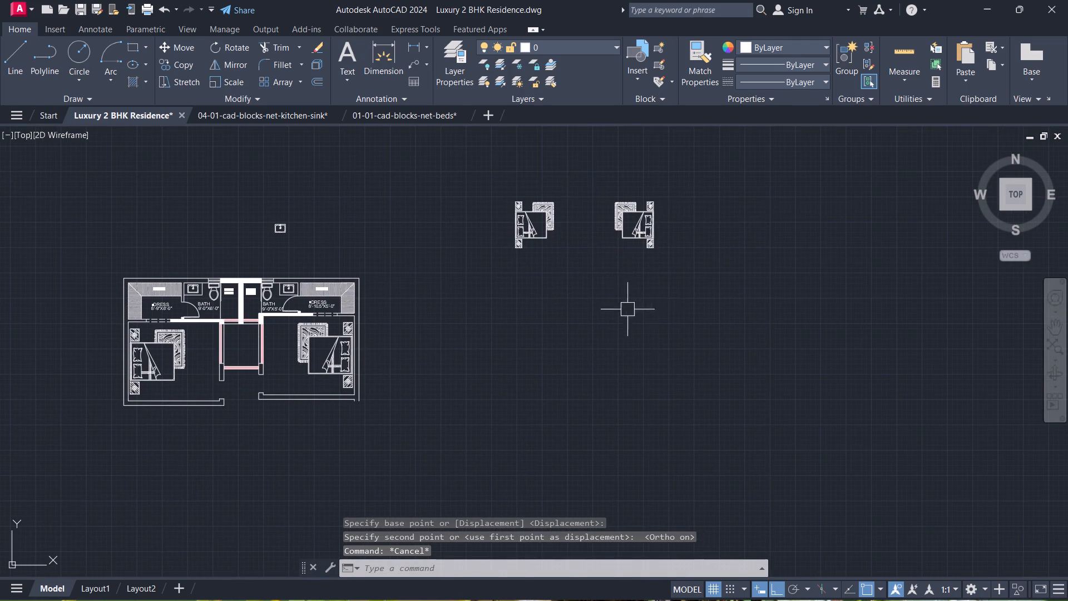
left_click_drag(669, 295, 642, 268)
key("Escape")
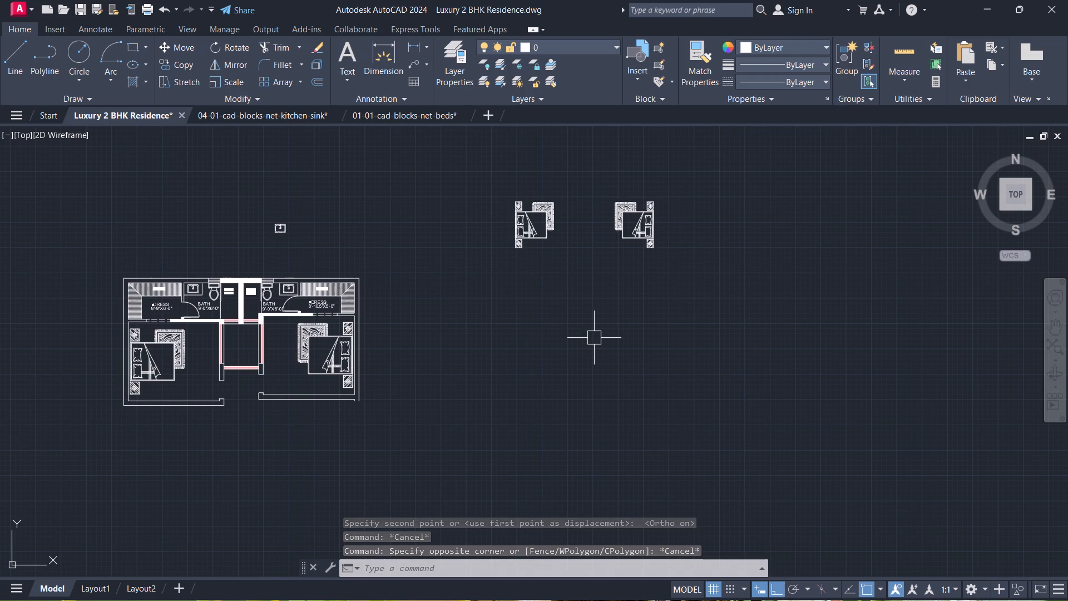
scroll(634, 346, "up", 1)
left_click_drag(669, 275, 610, 193)
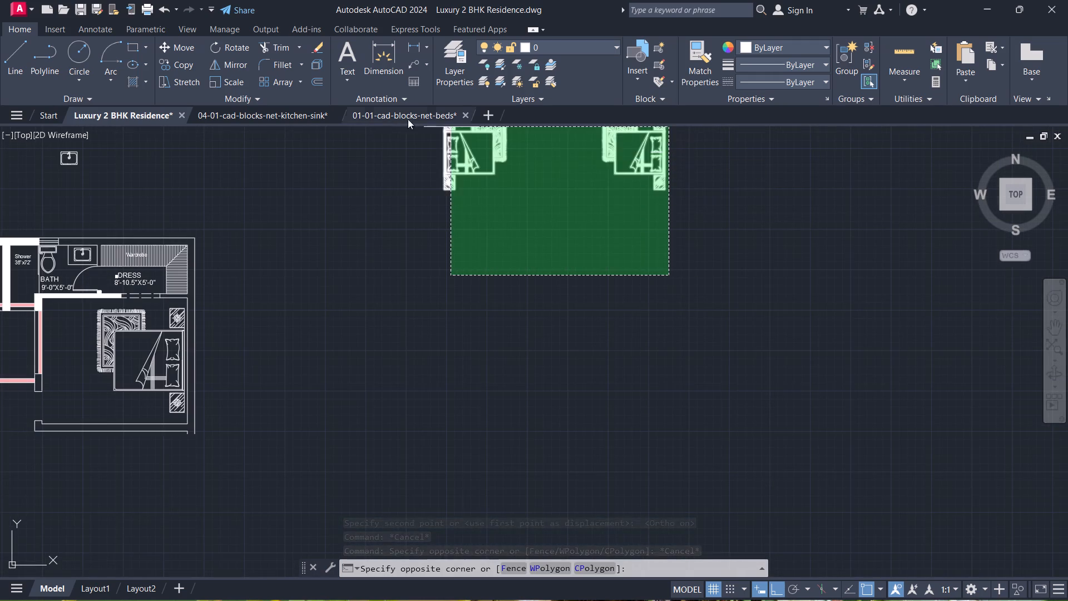
left_click(387, 118)
left_click(142, 113)
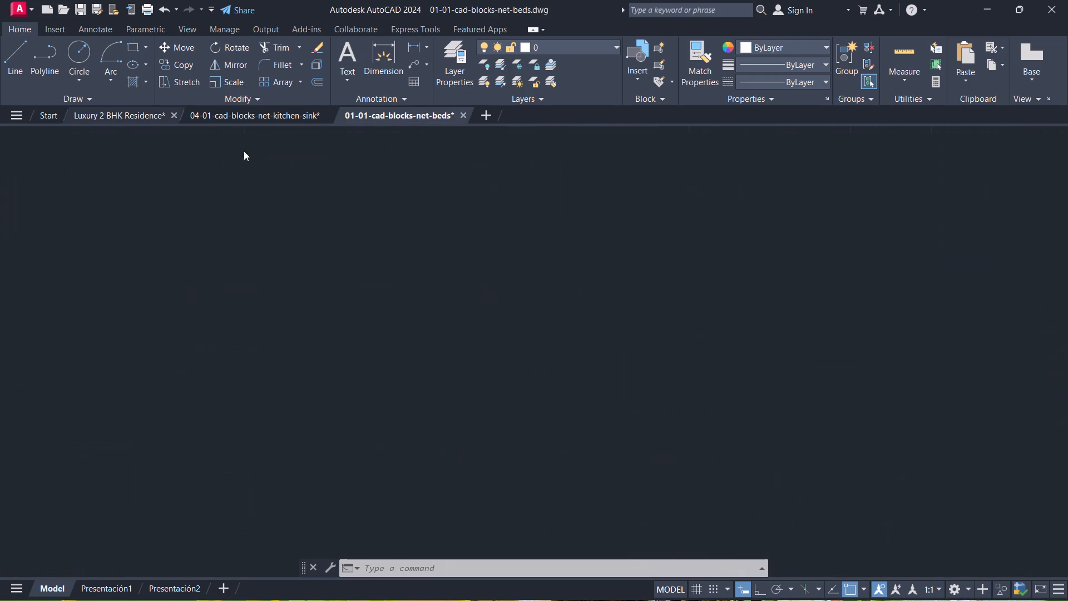
middle_click_drag(469, 206, 501, 305)
left_click_drag(761, 392, 722, 355)
left_click(503, 237)
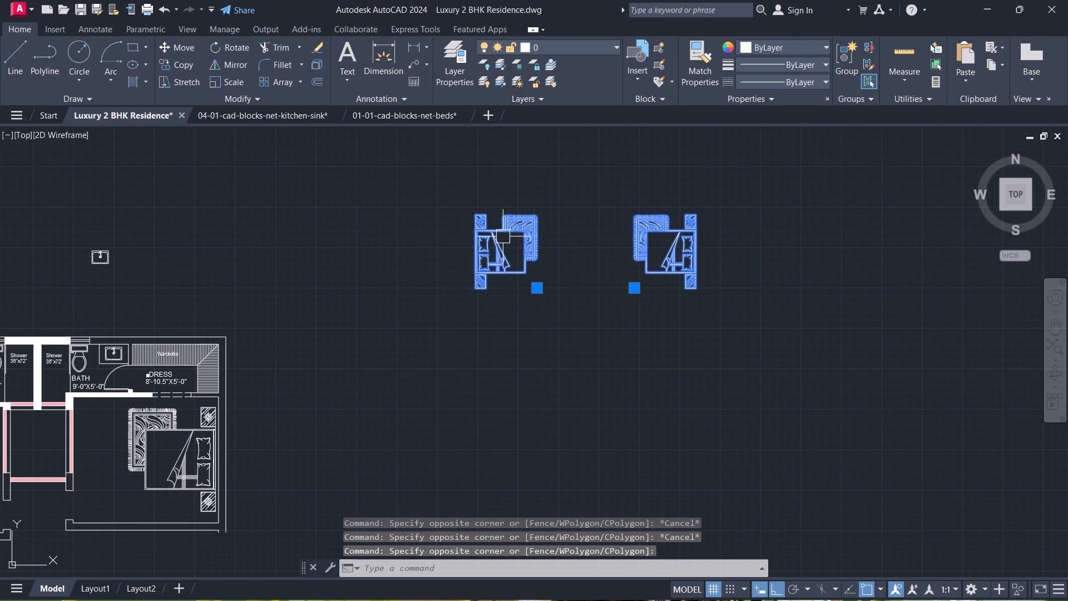
key("Delete")
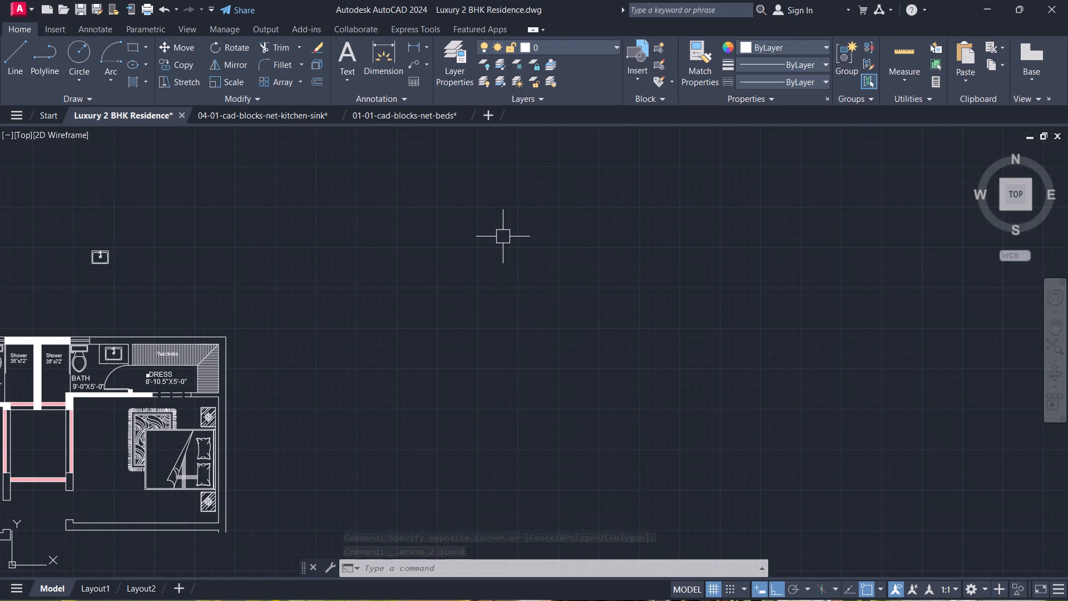
Start a multiline text box in the open floor of the west bedroom, between the rug and the shaft wall.
middle_click_drag(111, 415, 530, 289)
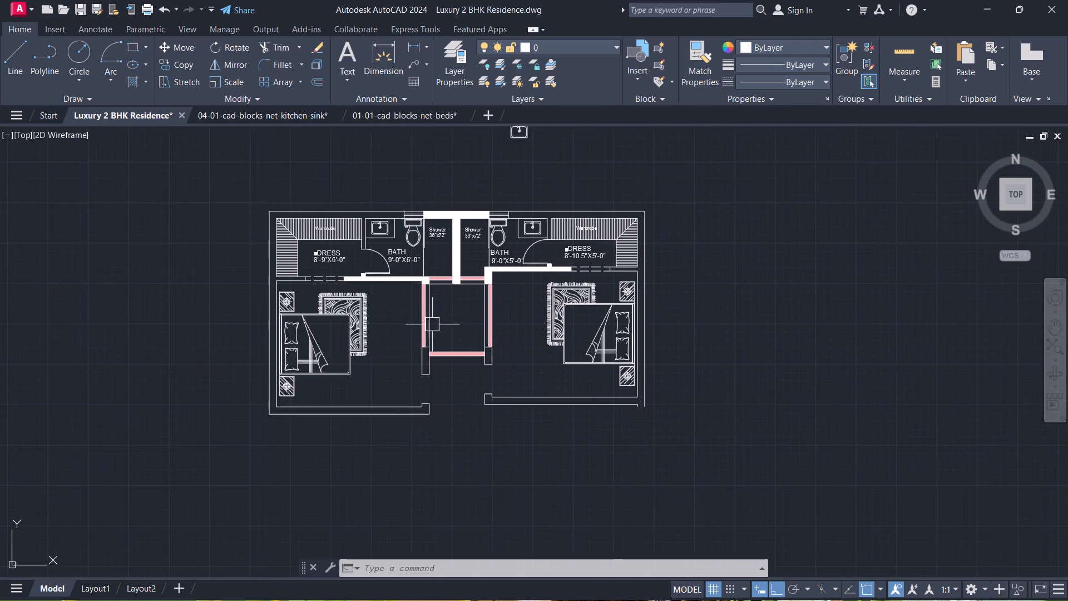
scroll(425, 332, "up", 3)
middle_click_drag(383, 347, 440, 444)
type("t")
key("space")
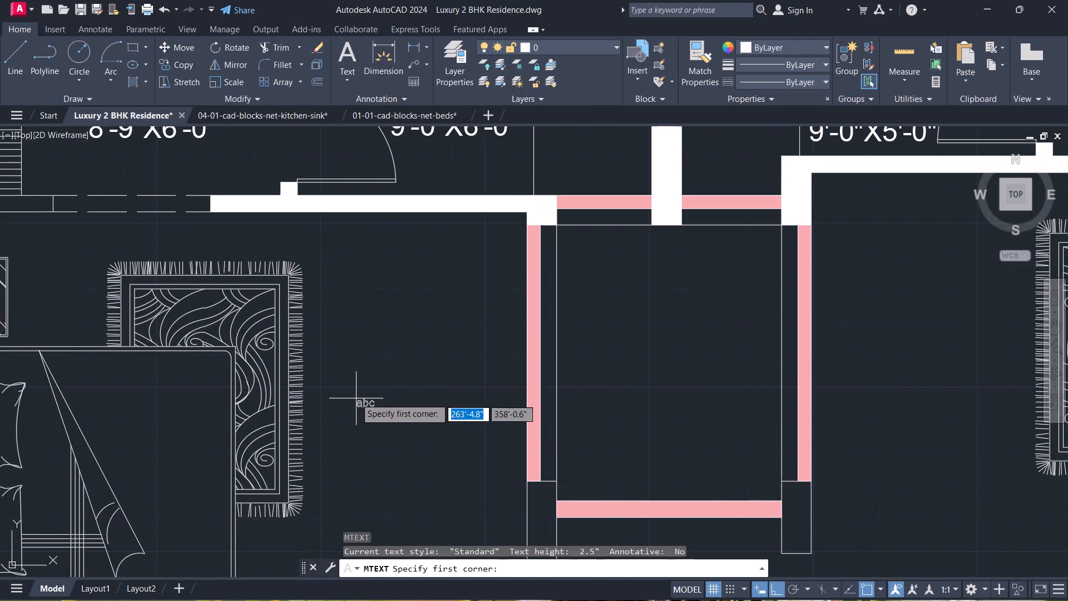
left_click(355, 398)
left_click(461, 444)
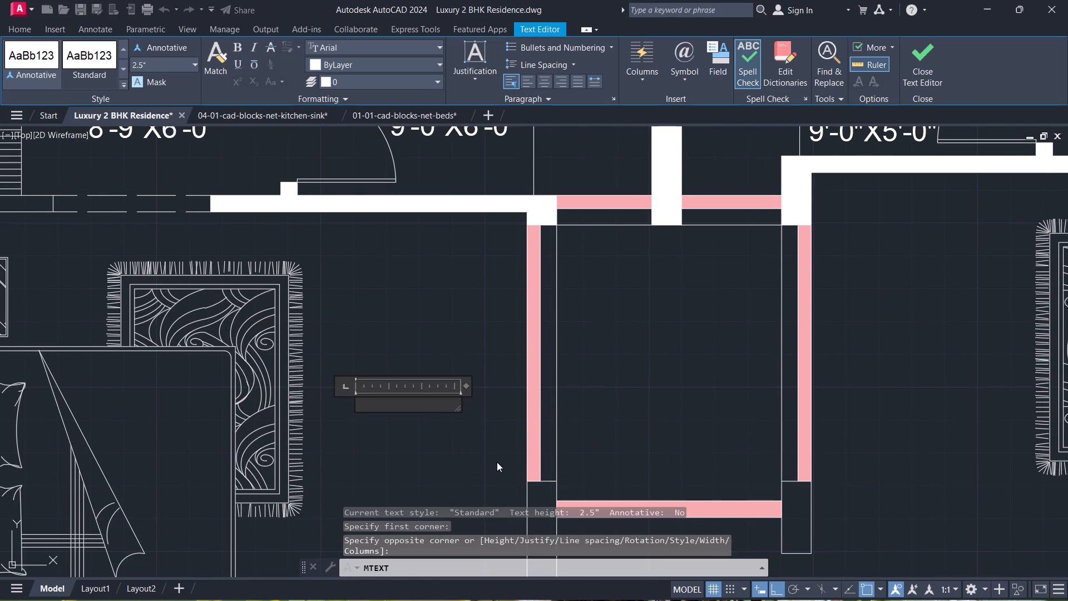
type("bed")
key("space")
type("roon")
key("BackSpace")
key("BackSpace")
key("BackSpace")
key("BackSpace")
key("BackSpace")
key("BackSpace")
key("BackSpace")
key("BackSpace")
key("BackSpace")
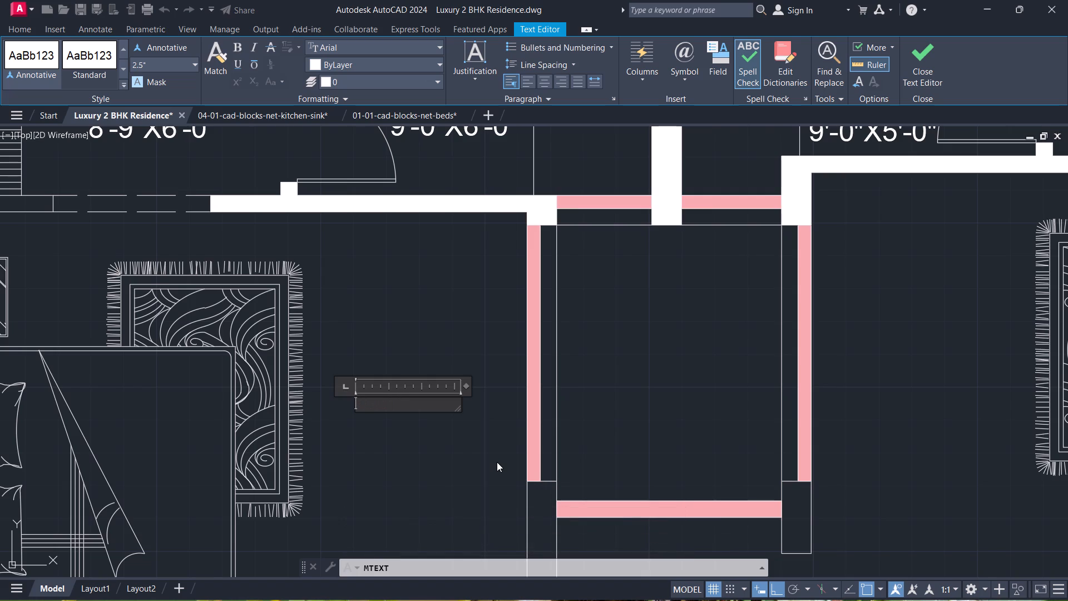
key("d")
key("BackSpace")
Enter BED as the label's first line and 15'-0"X13'-0" as its second line.
type("BED")
key("Return")
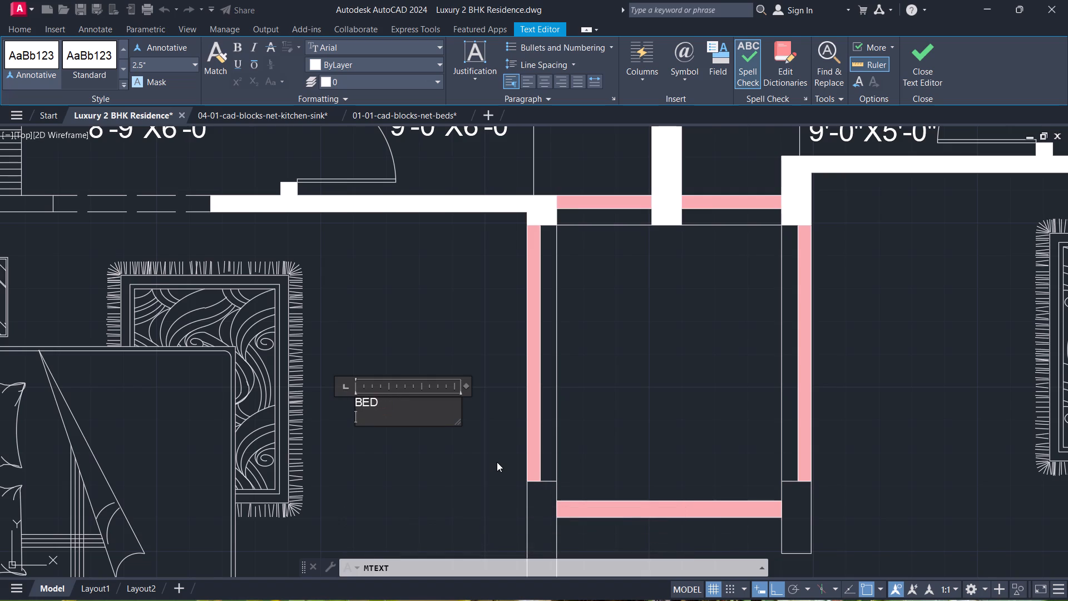
type("15")
type("'-")
type("0\"")
type("X13")
key("minus")
key("BackSpace")
type("'-0\"")
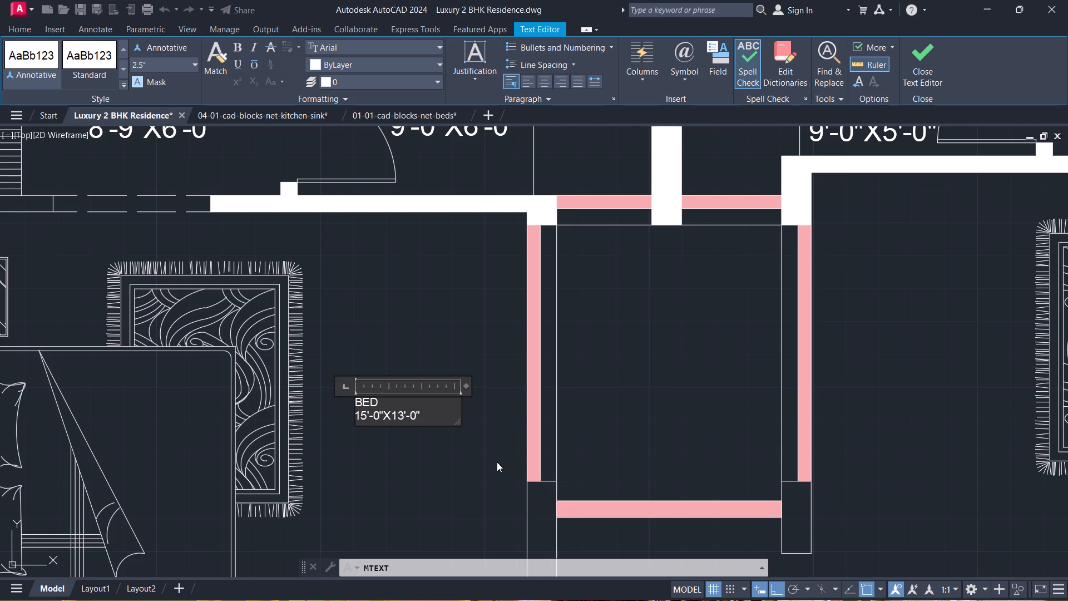
Indent the BED line with six spaces so it sits centred above the room dimensions.
key("ctrl+Up")
key("ctrl+Left")
key("ctrl+Left")
key("ctrl+Left")
key("space")
key("space")
key("space")
key("space")
key("space")
key("space")
key("Tab")
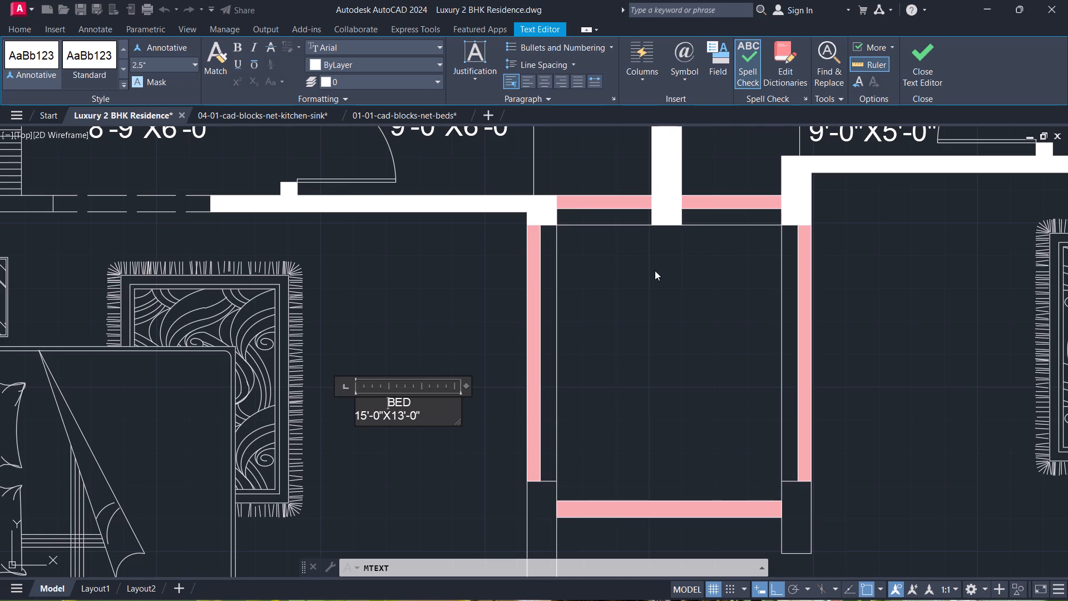
key("BackSpace")
Set the whole BED label's text height to 6" and finish editing it.
key("ctrl+a")
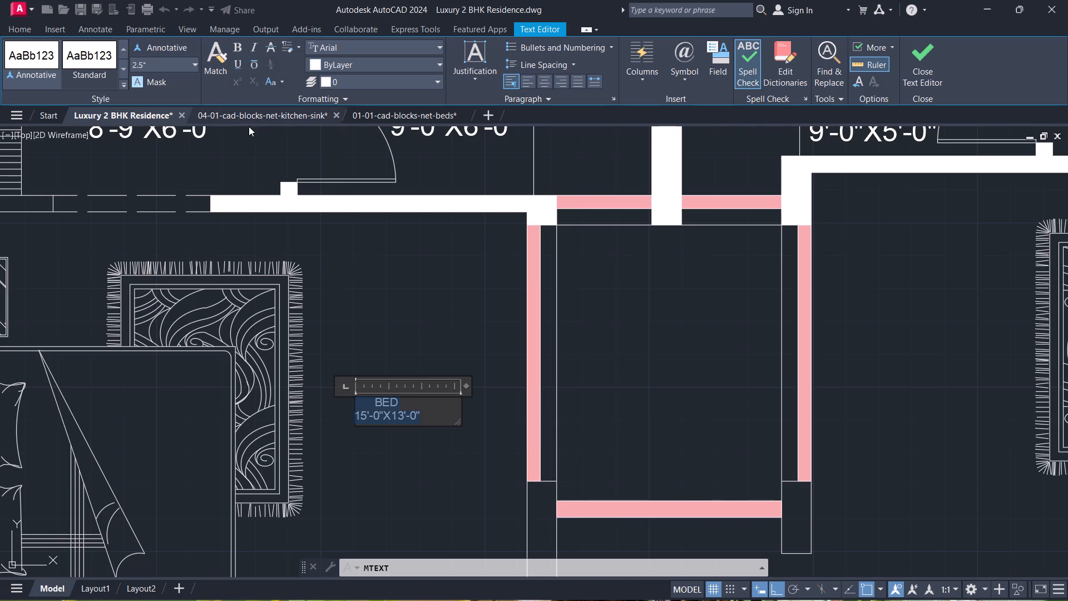
left_click(154, 57)
key("6")
key("Return")
left_click(938, 62)
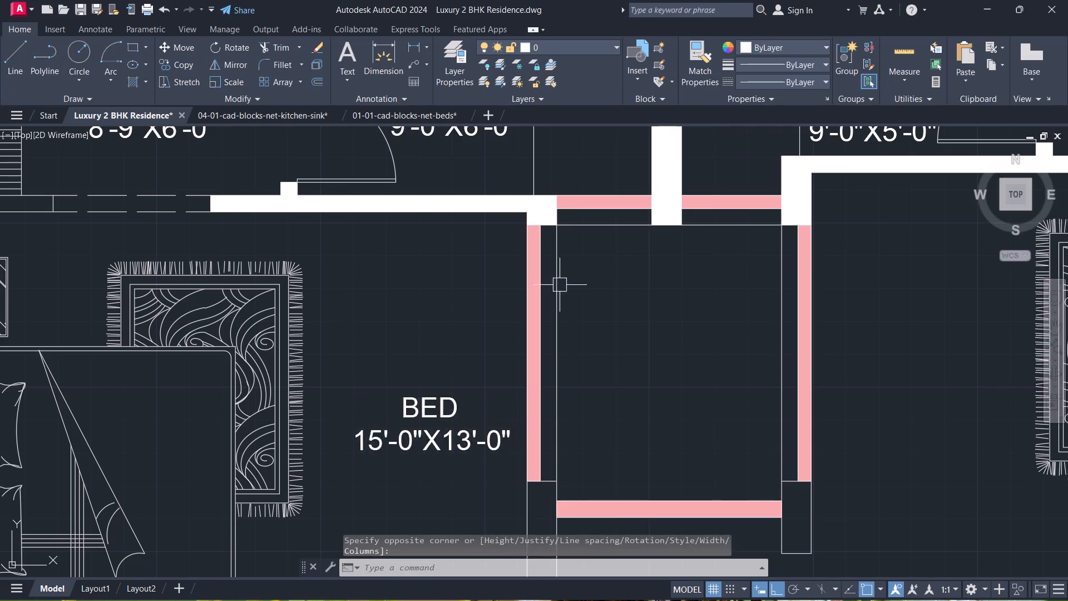
Move the BED label slightly west so it sits centred between the rug and the shaft wall.
scroll(470, 370, "down", 1)
middle_click_drag(471, 376, 572, 278)
scroll(572, 278, "up", 1)
left_click(545, 309)
key("m")
key("space")
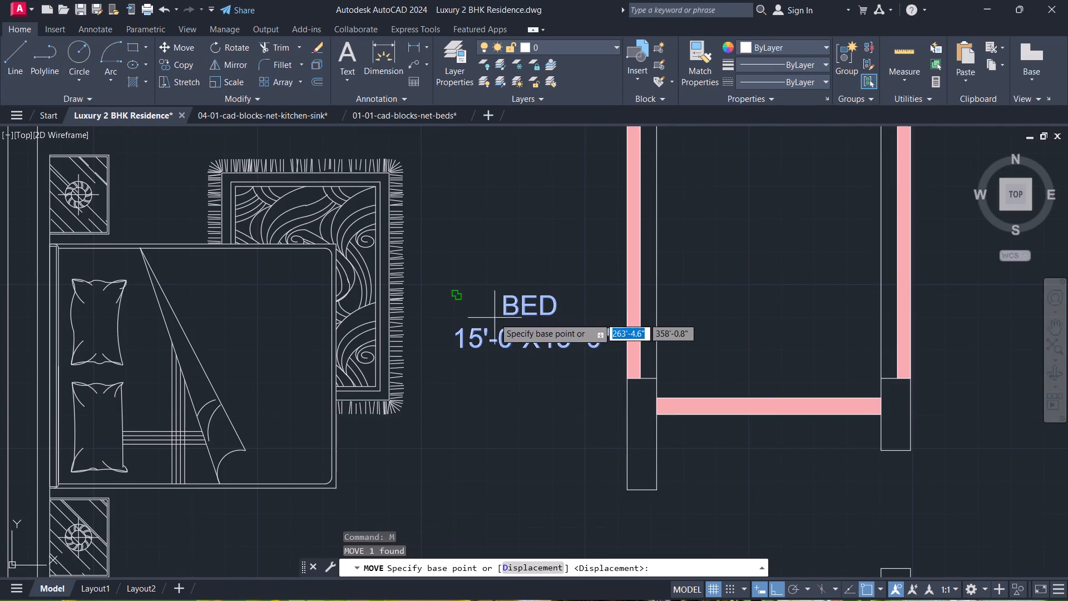
left_click(495, 318)
left_click(440, 291)
Copy the BED 15'-0"X13'-0" label from the west bedroom into the open floor of the east bedroom.
left_click(513, 319)
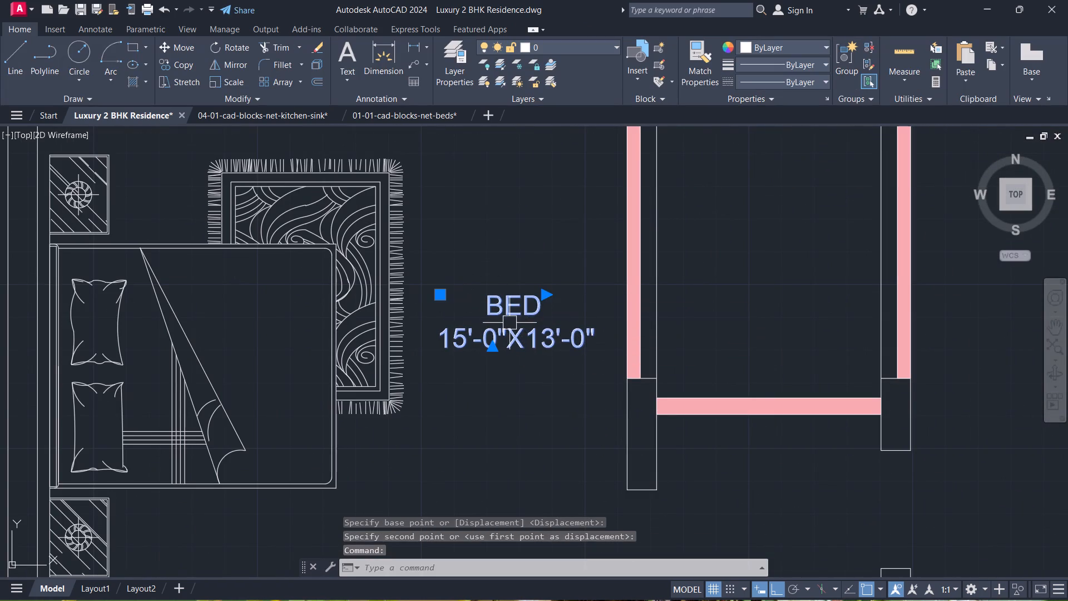
type("CO")
key("space")
left_click_drag(511, 323, 518, 328)
scroll(675, 332, "down", 3)
middle_click_drag(668, 327, 329, 269)
scroll(335, 282, "up", 4)
left_click(633, 234)
key("Escape")
scroll(585, 265, "down", 4)
middle_click_drag(583, 267, 591, 288)
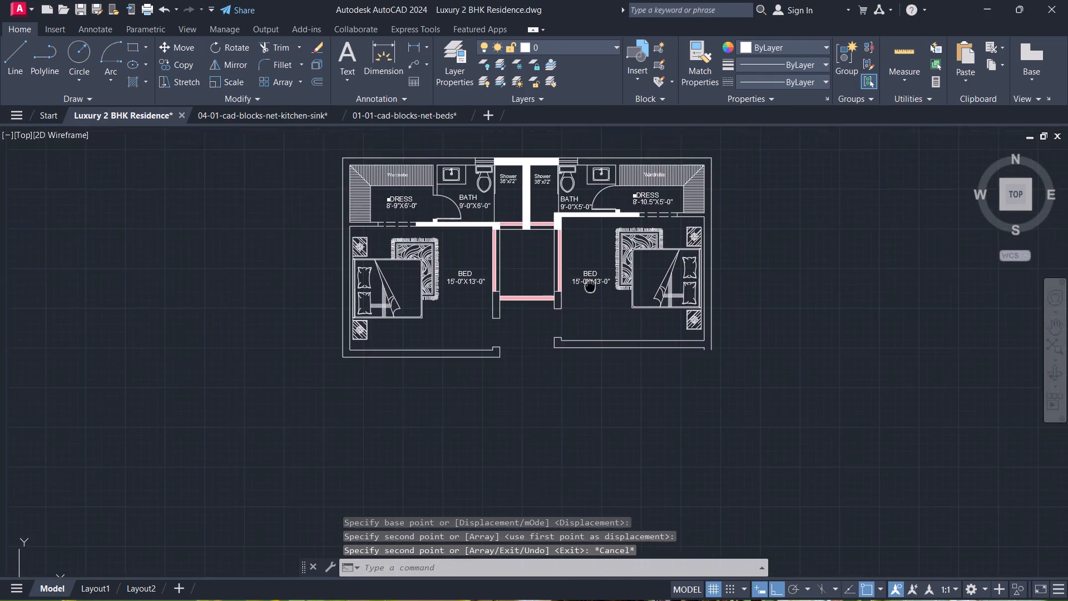
middle_click_drag(591, 288, 597, 309)
Add multiline text in the passage between the two bedrooms, reading LOBBY with 5'-3"X5'-0" on the second line.
scroll(596, 305, "up", 2)
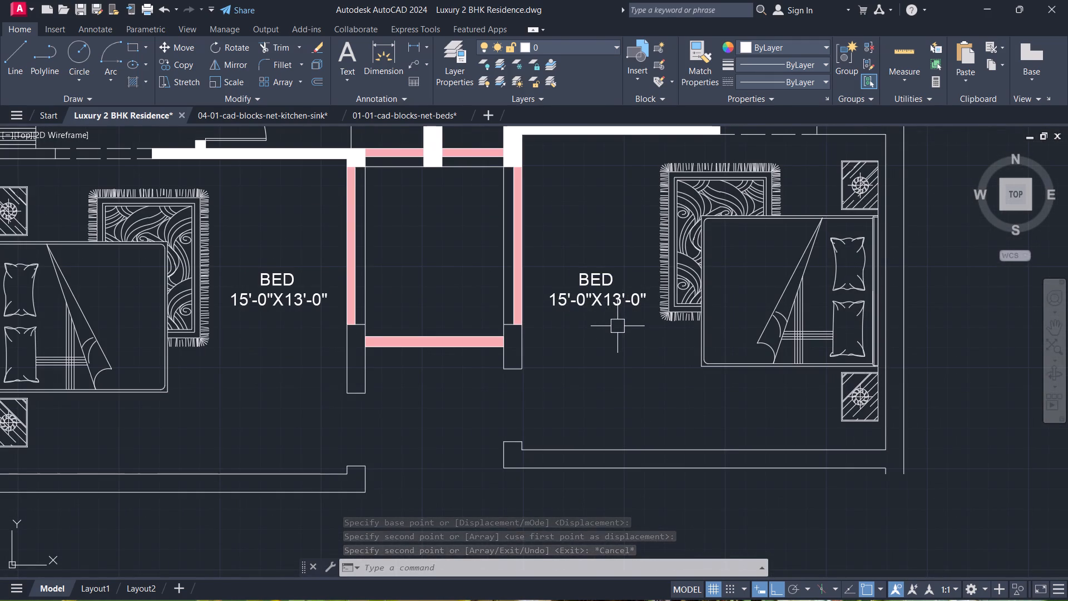
middle_click_drag(432, 413, 611, 341)
scroll(613, 339, "up", 1)
key("t")
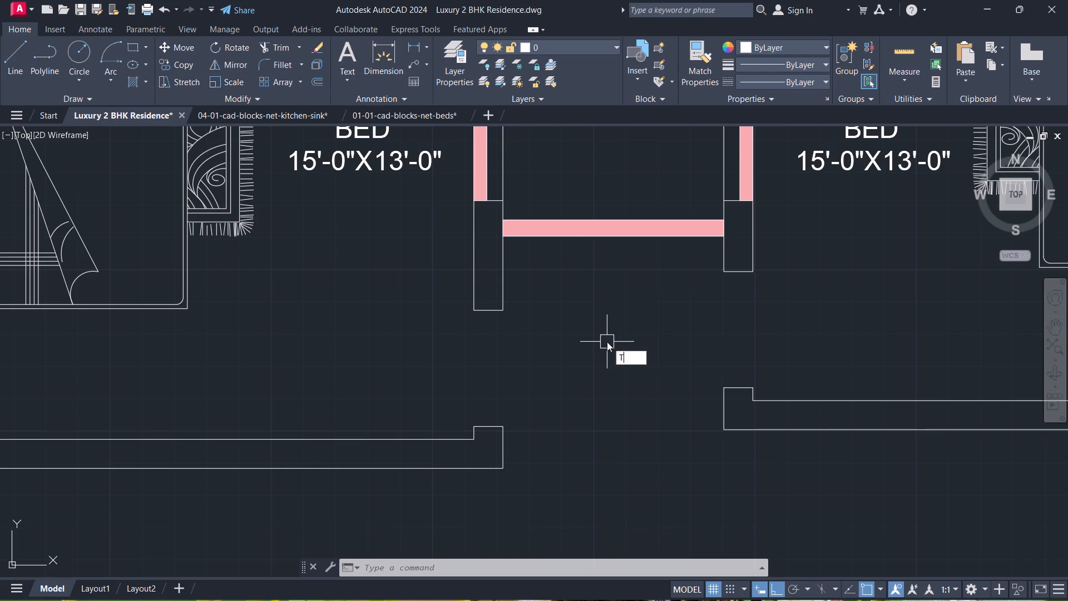
key("space")
left_click_drag(537, 314, 546, 321)
left_click(718, 375)
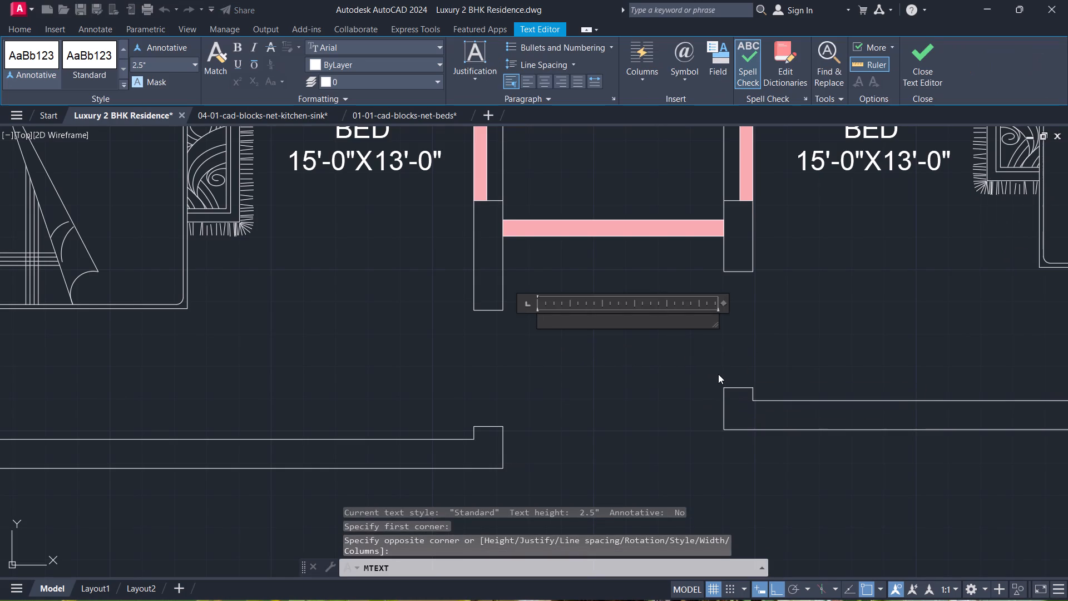
key("l")
type("OBBY")
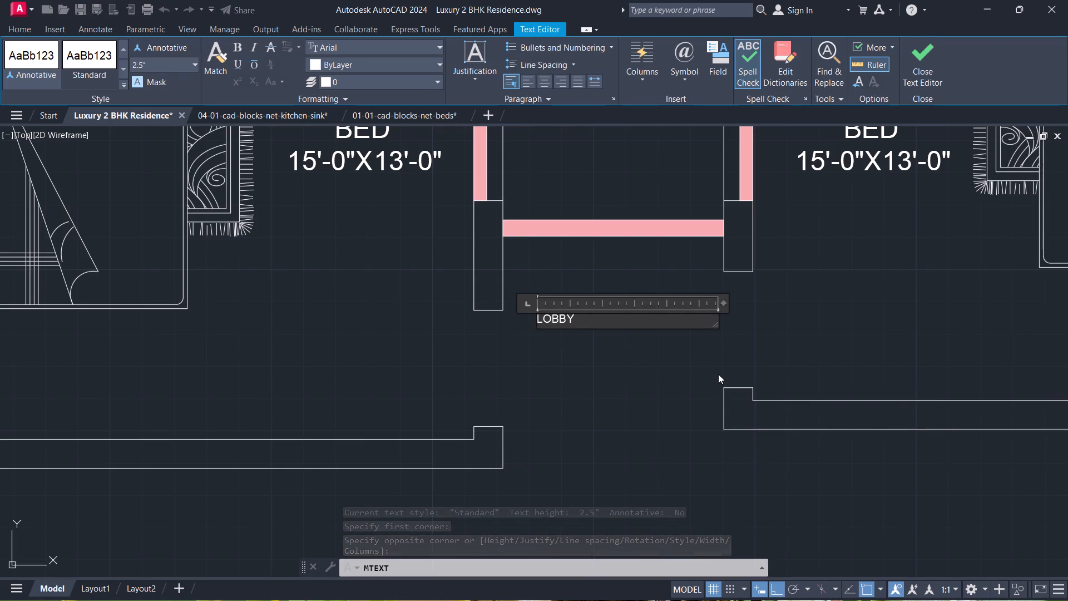
key("Return")
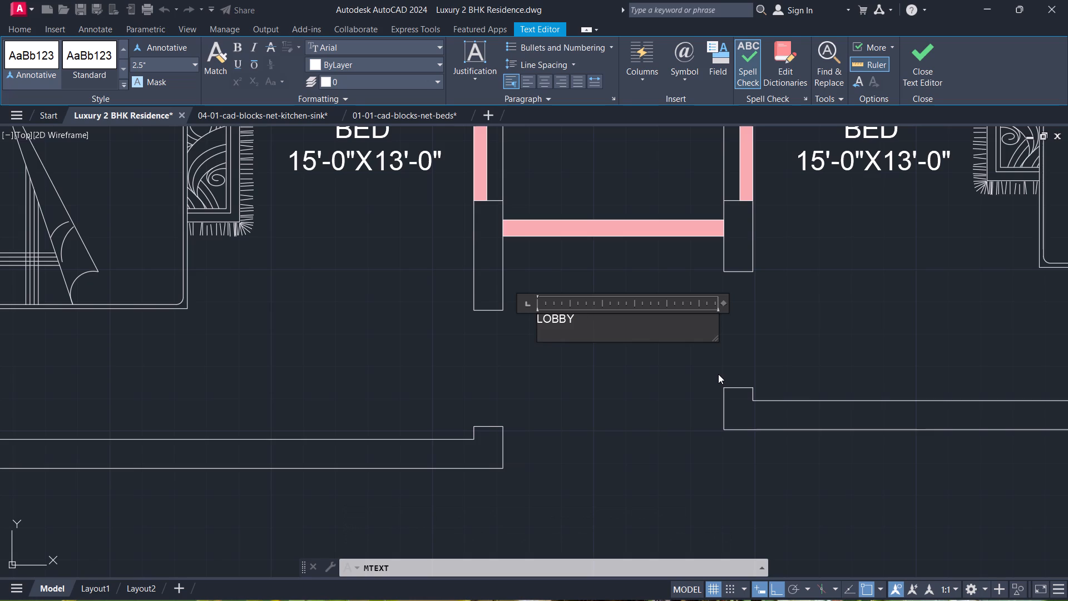
type("5'3")
key("BackSpace")
type("-3\"")
type("X5'")
key("minus")
type("0\"")
Indent the LOBBY line with two spaces above its dimensions.
key("Up")
key("Left")
key("Left")
key("Left")
key("Left")
key("Left")
key("space")
key("space")
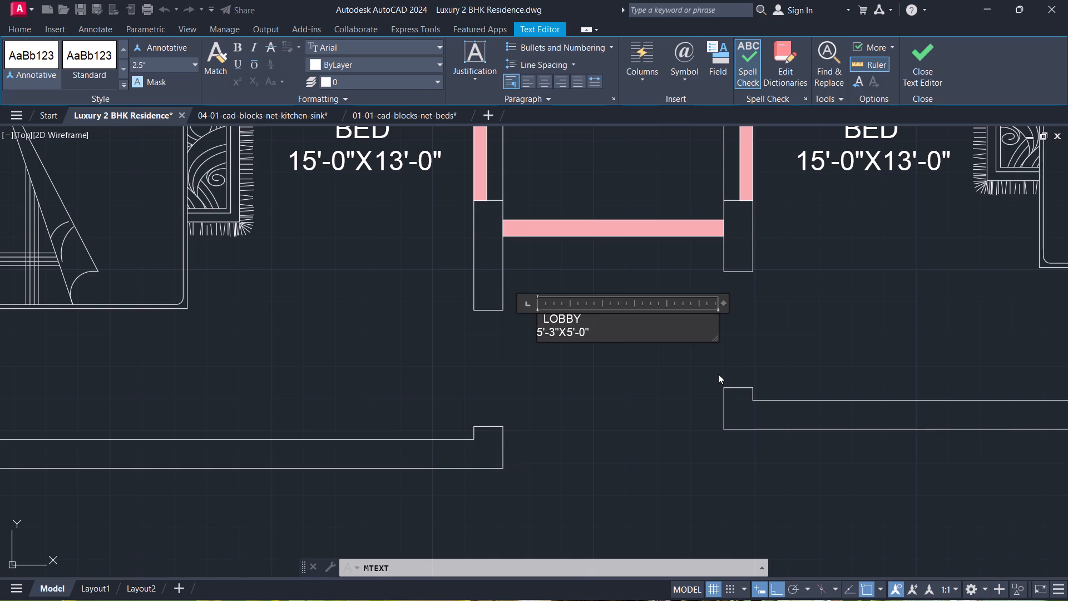
Set both lines of the LOBBY label to a text height of 6" and finish editing.
key("shift+Down")
key("shift+Down")
key("shift+Down")
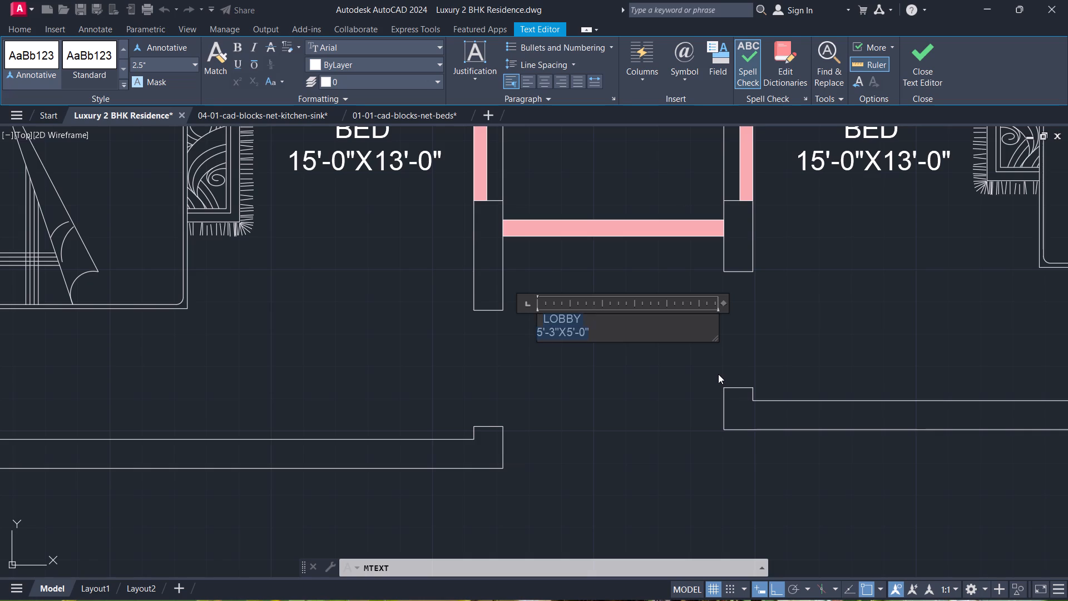
left_click(182, 66)
key("6")
key("Return")
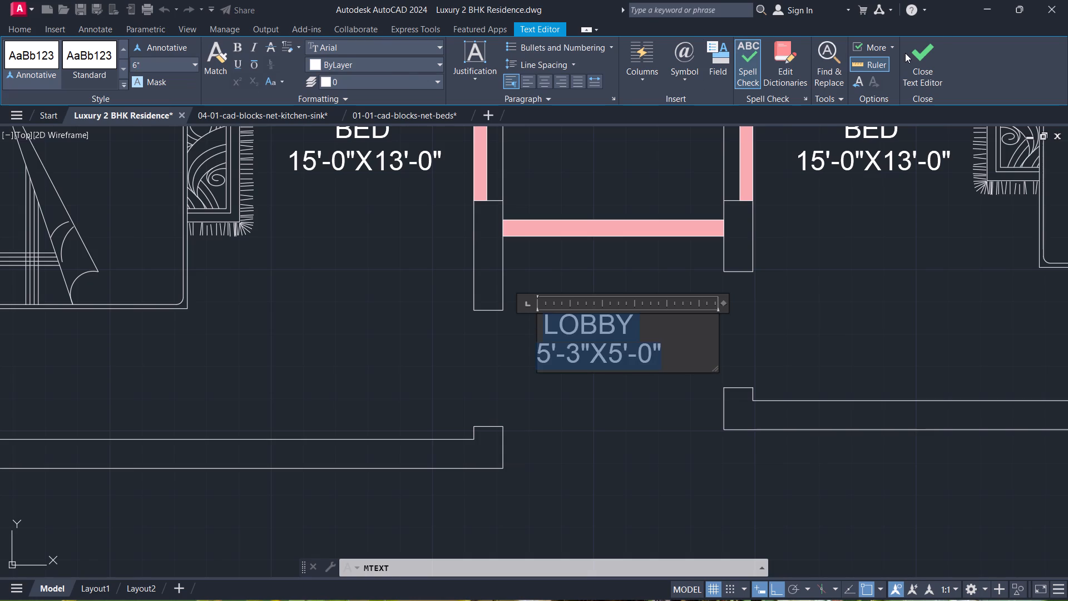
left_click(905, 53)
Offset the outer line of the east bedroom's south wall 15' to the south.
scroll(817, 161, "down", 5)
scroll(754, 223, "up", 1)
middle_click_drag(739, 216, 580, 286)
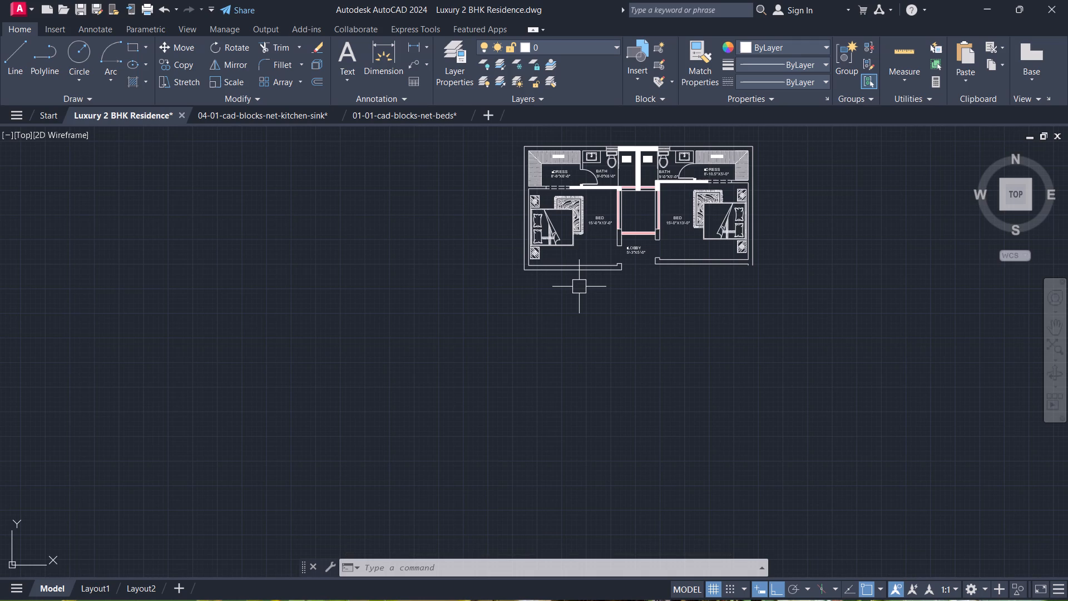
type("O")
key("space")
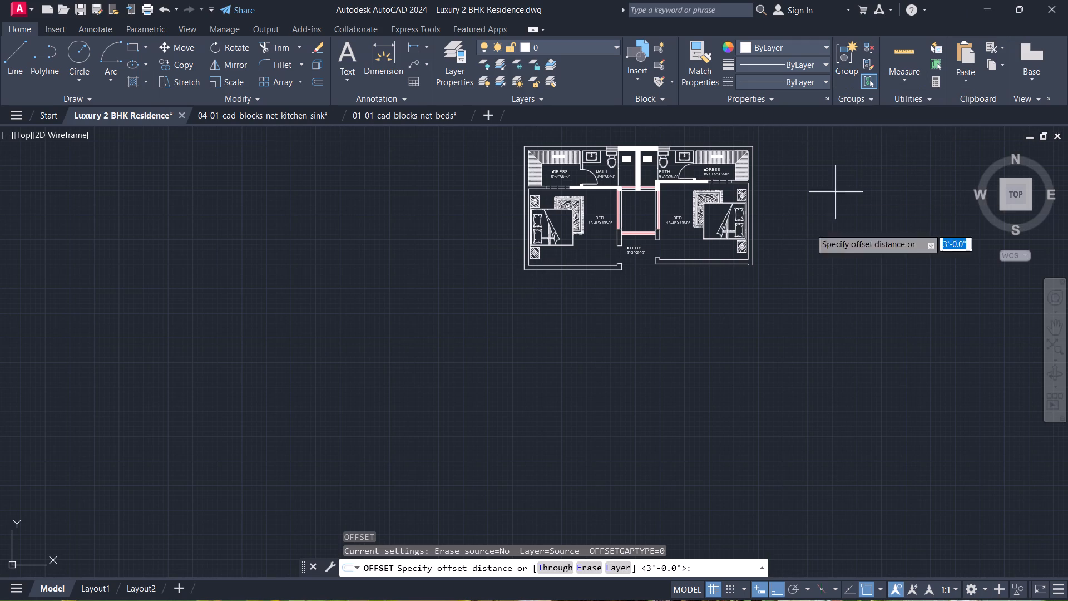
scroll(710, 278, "up", 1)
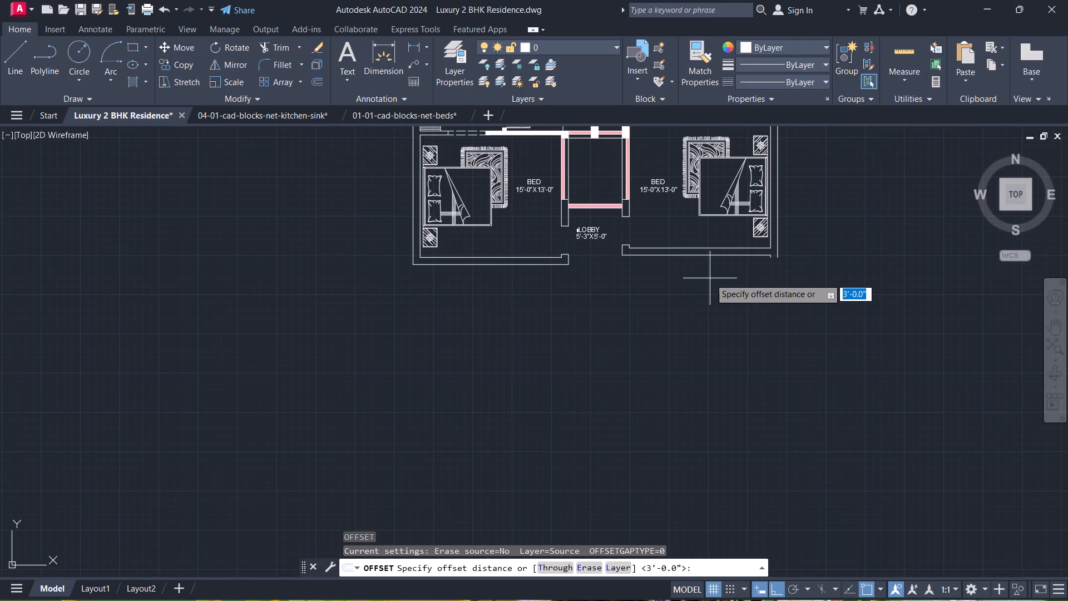
type("15'")
key("Return")
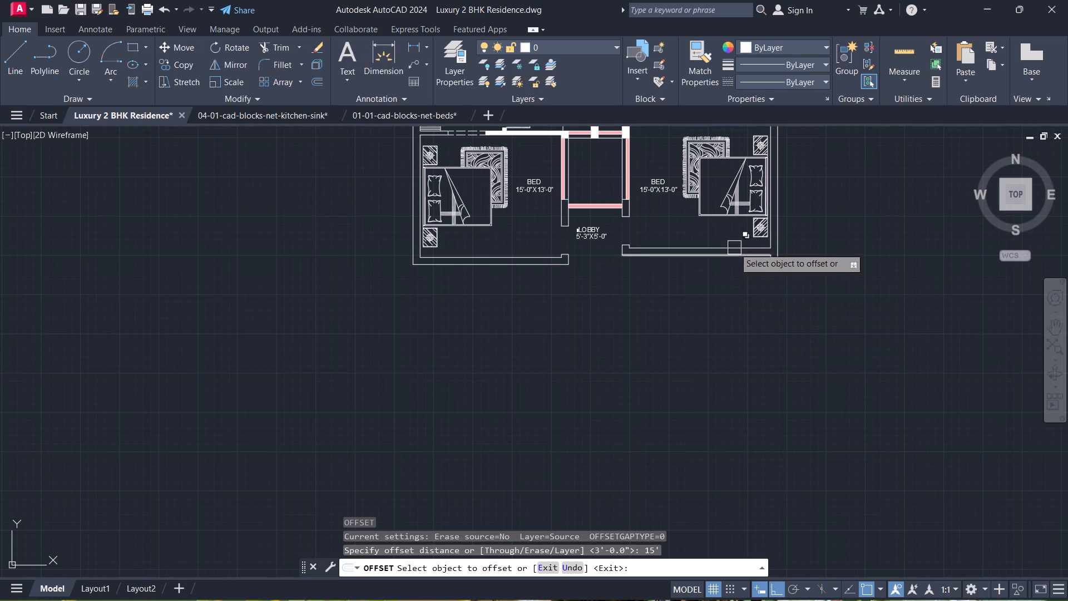
left_click(707, 261)
left_click(695, 314)
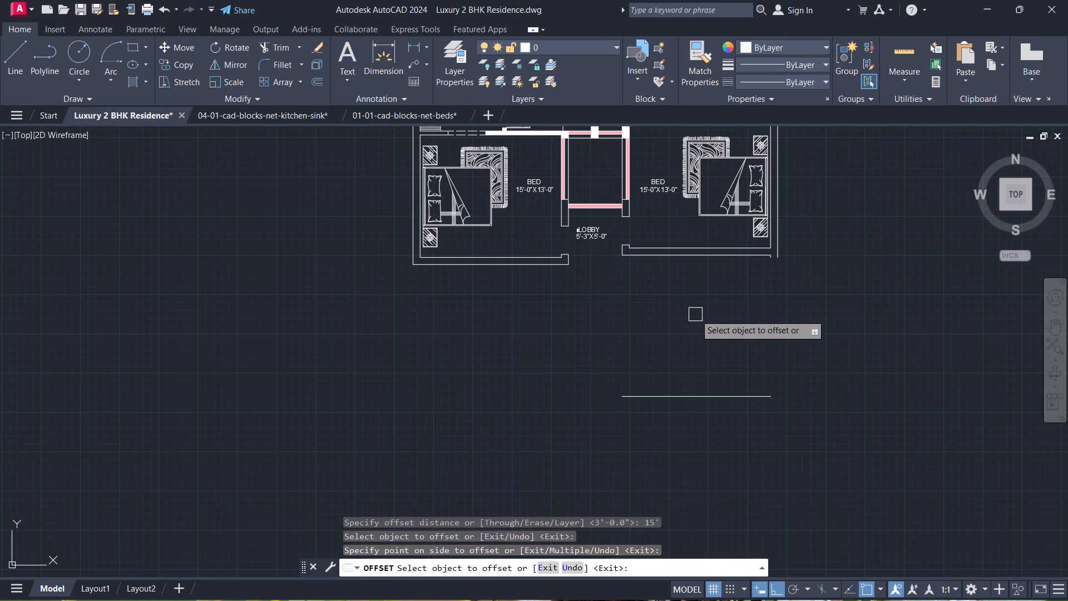
key("Escape")
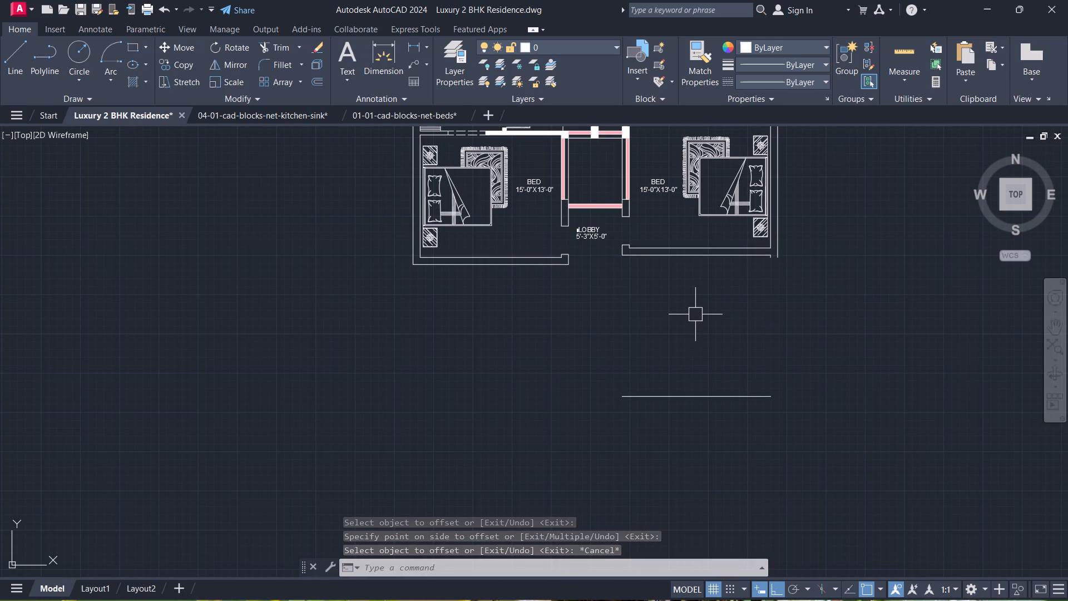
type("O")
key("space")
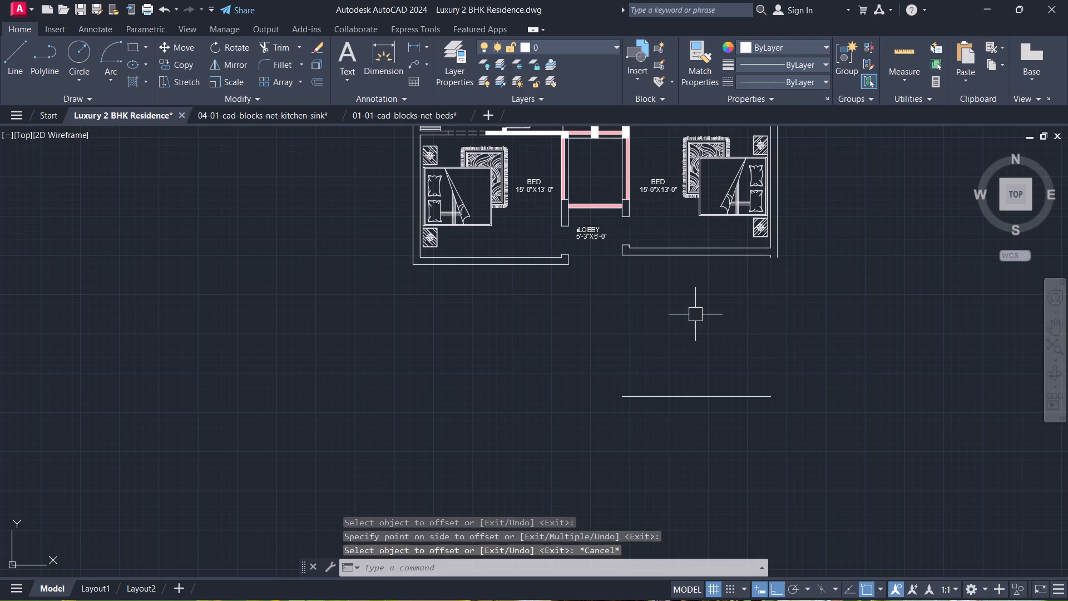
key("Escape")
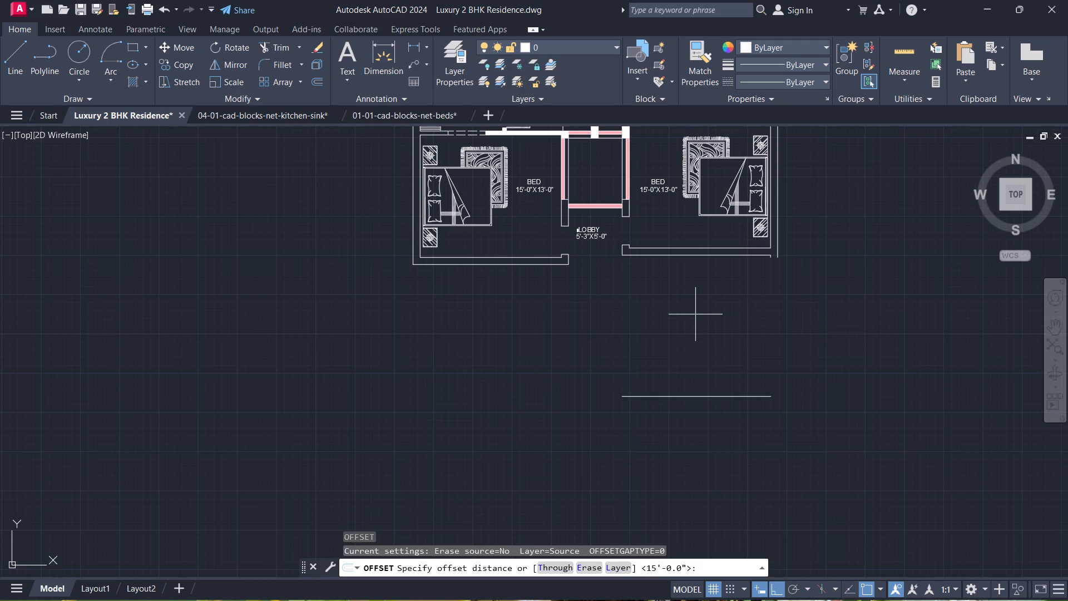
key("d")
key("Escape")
Fillet the short inner east wall stub with the new south line to form a square corner.
type("F")
key("space")
scroll(762, 290, "up", 3)
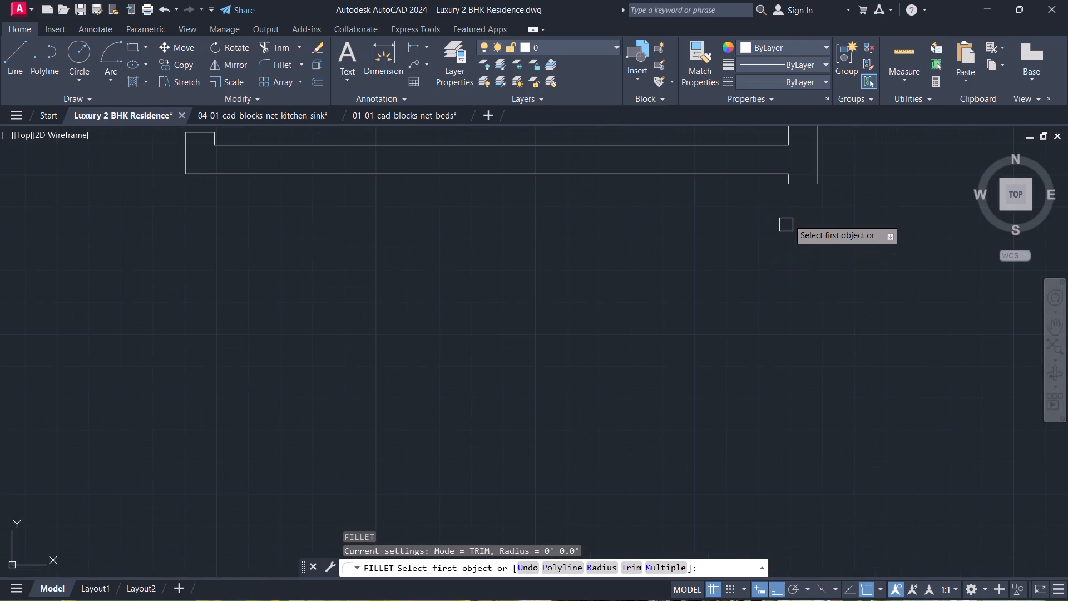
left_click(789, 190)
scroll(736, 350, "down", 2)
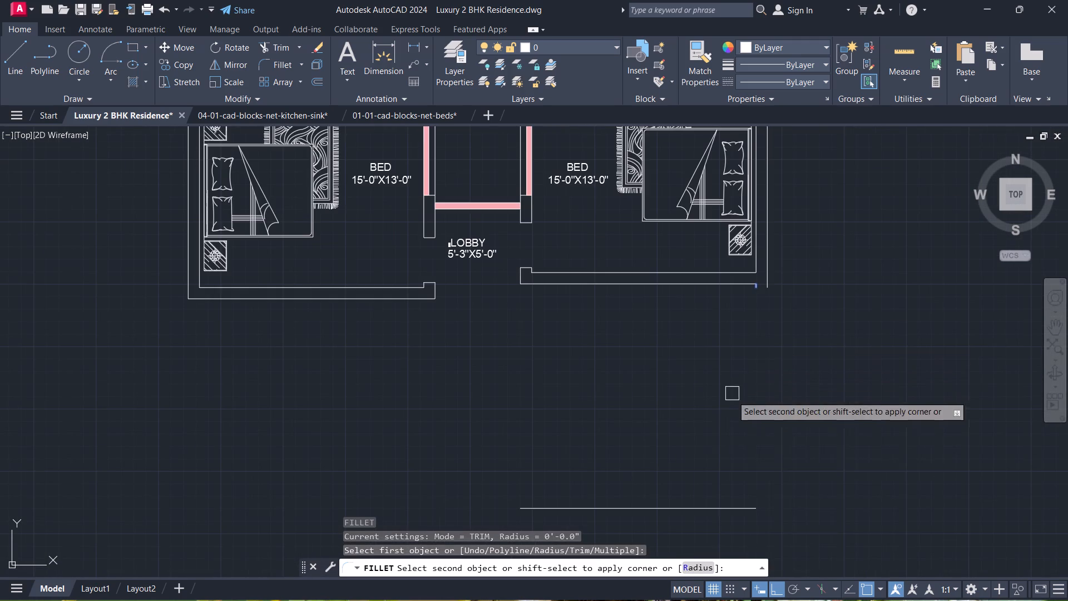
left_click(705, 510)
key("Escape")
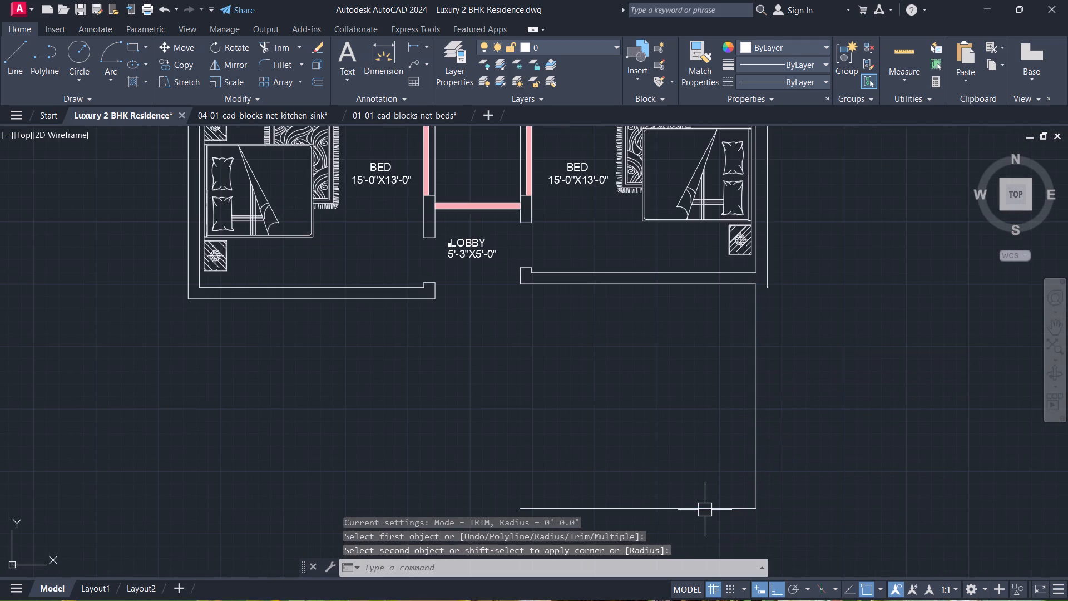
Offset the new room's east wall line 22' to the west.
type("O")
key("space")
type("22'")
key("Return")
left_click(753, 398)
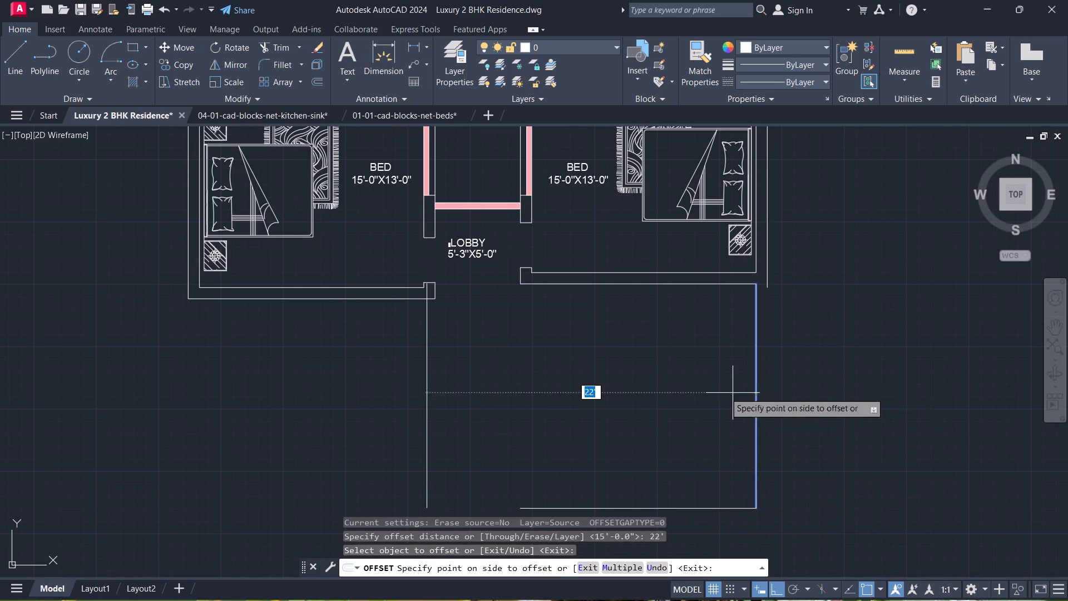
left_click(639, 398)
key("Escape")
Trim the new west line where it runs inside the end of the west bedroom's south wall.
middle_click_drag(444, 375, 551, 373)
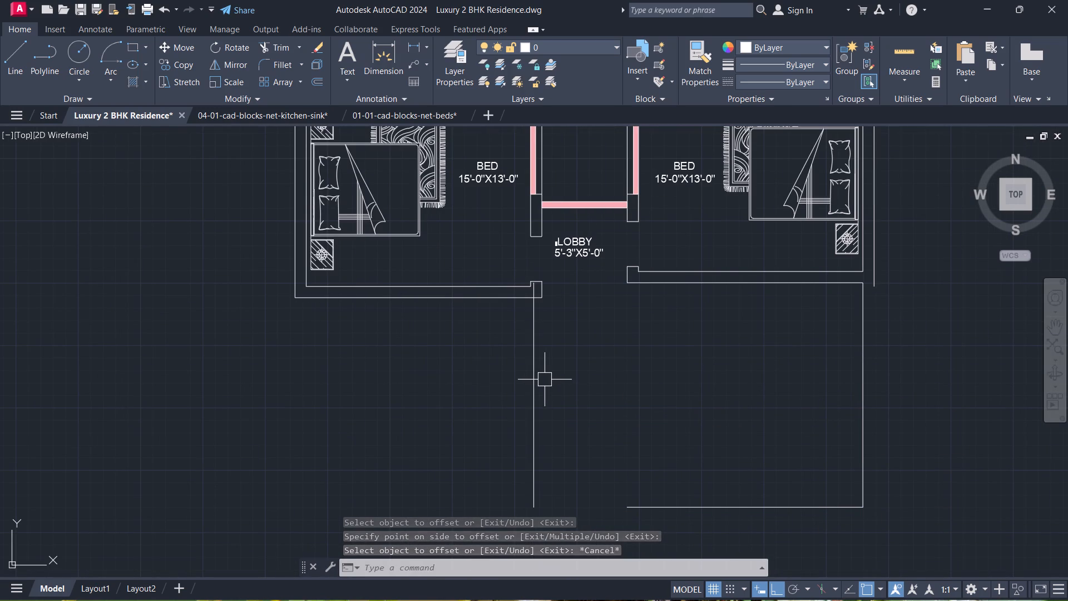
key("t")
key("r")
key("space")
scroll(540, 307, "up", 3)
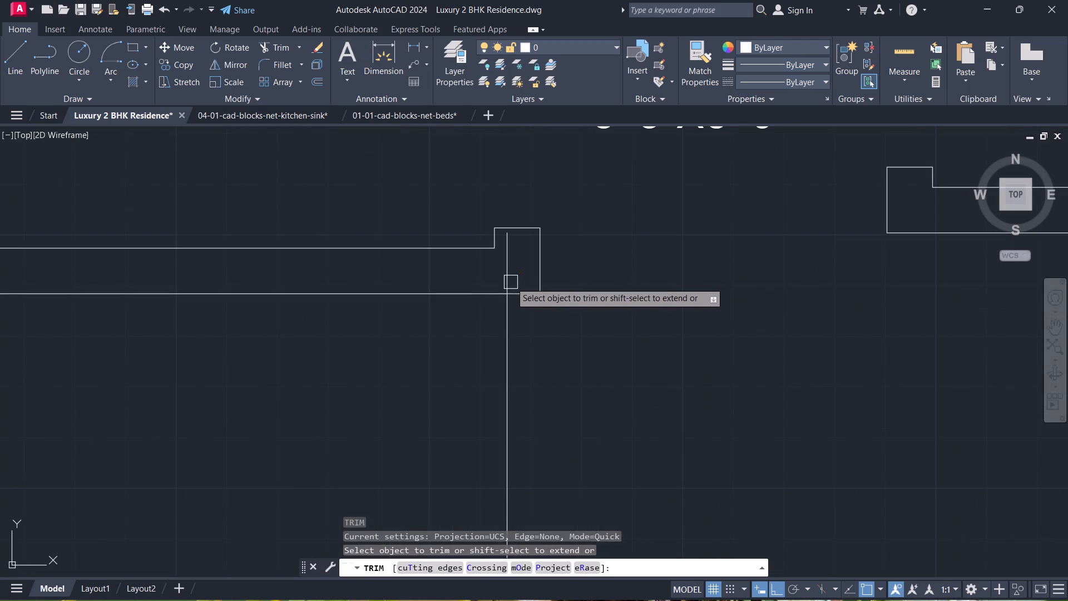
left_click(510, 282)
key("Escape")
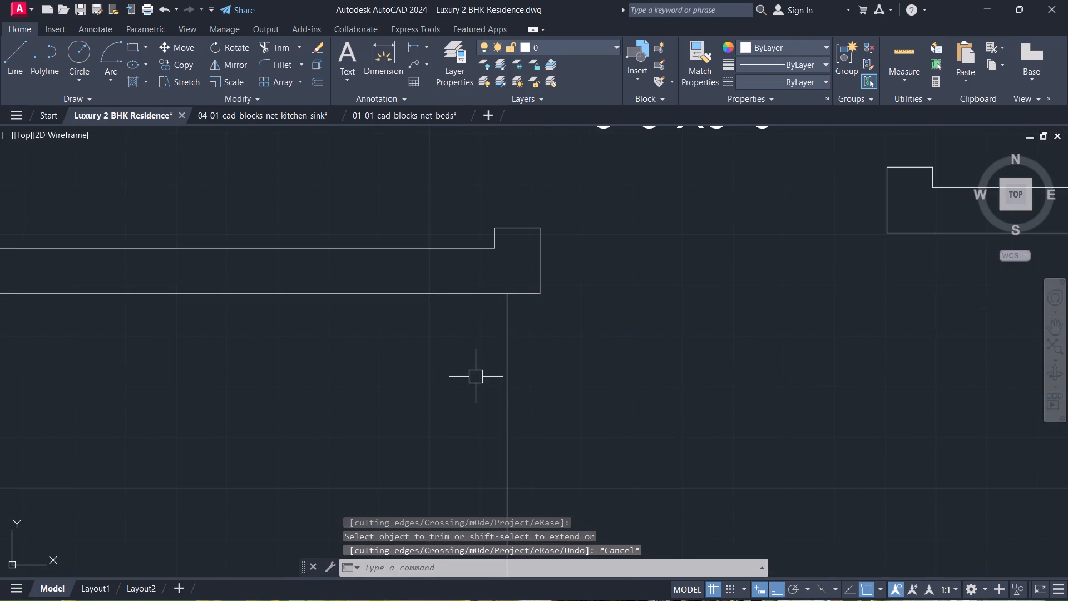
Offset the new south room's west line 9" to the west to give the wall its thickness.
type("O 9")
key("Return")
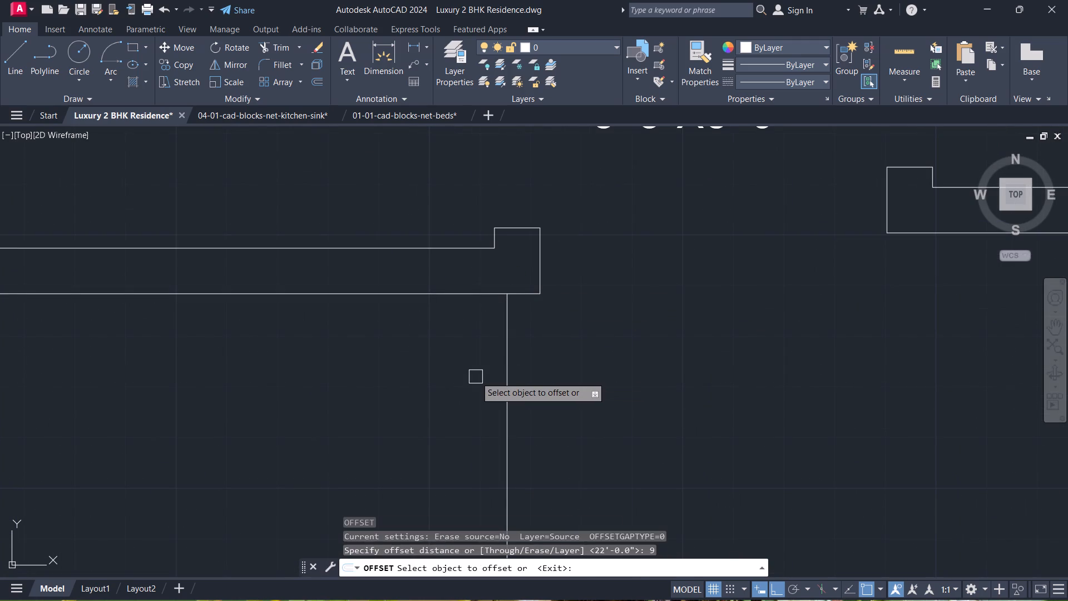
left_click(511, 380)
left_click(462, 384)
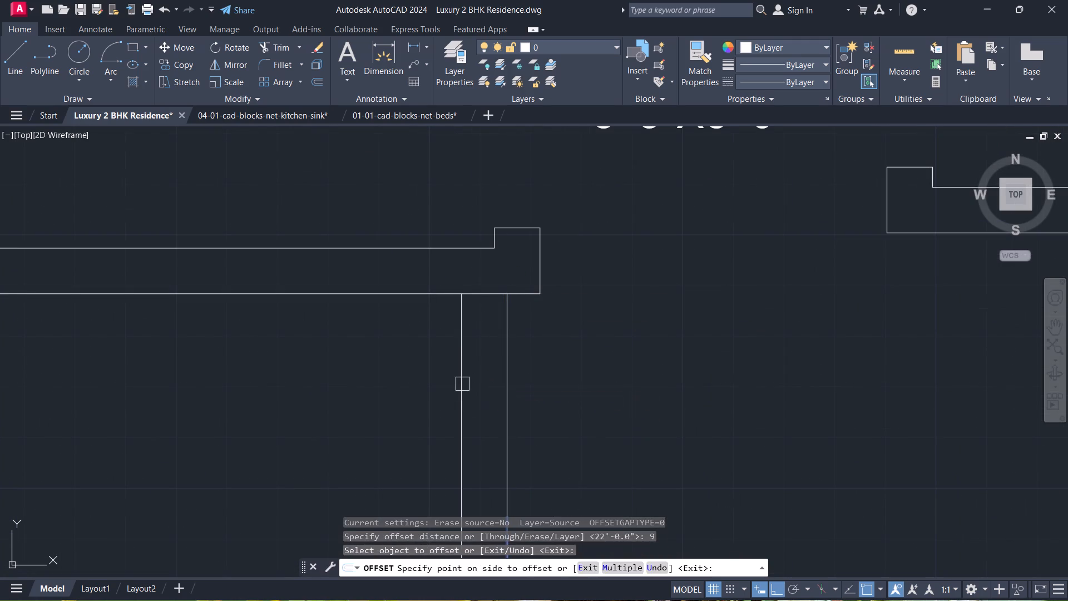
key("Escape")
Trim the west bedroom's outer south wall line between the two lines of the new 9" wall.
type("TR")
key("space")
left_click(485, 293)
key("Escape")
Offset the outer, western line of the new 9" wall 7'3" to the west.
scroll(486, 351, "down", 3)
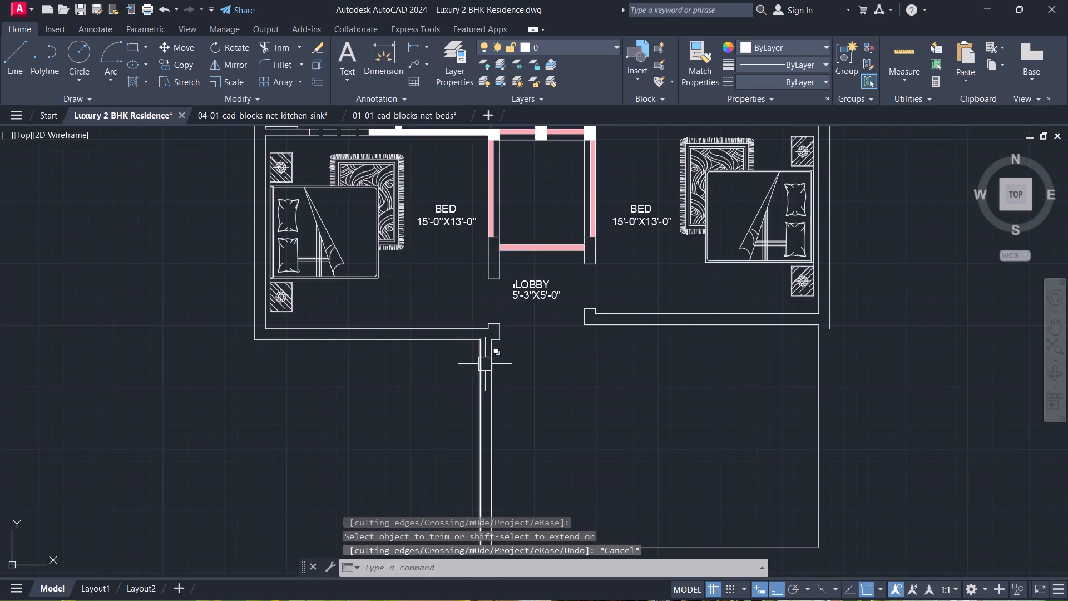
middle_click_drag(491, 378, 657, 342)
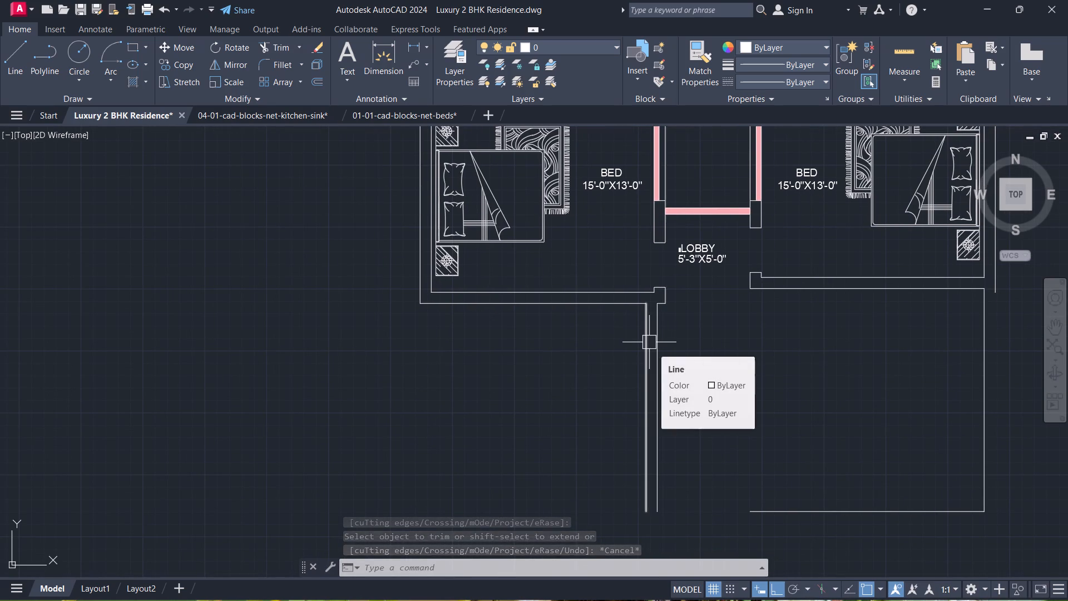
scroll(627, 368, "up", 1)
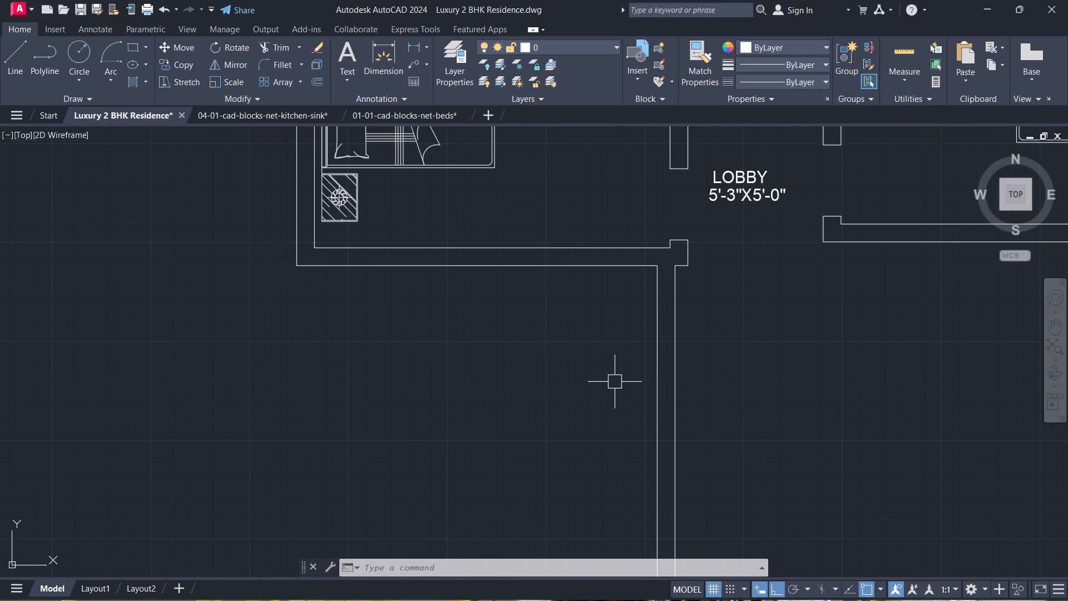
type("O")
key("space")
type("7'3")
key("Return")
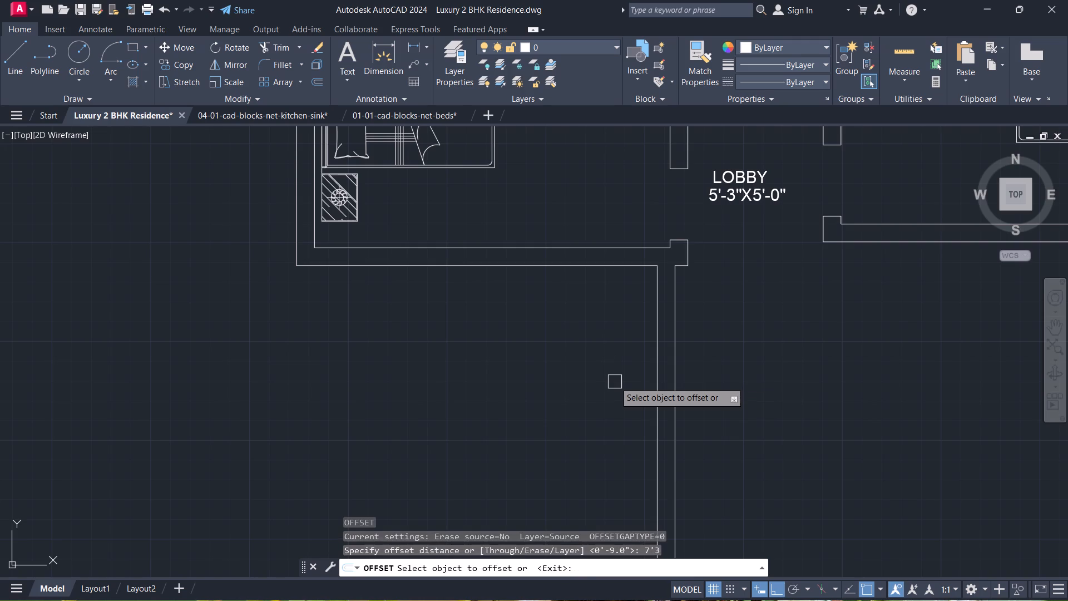
left_click(653, 428)
left_click(576, 403)
key("Escape")
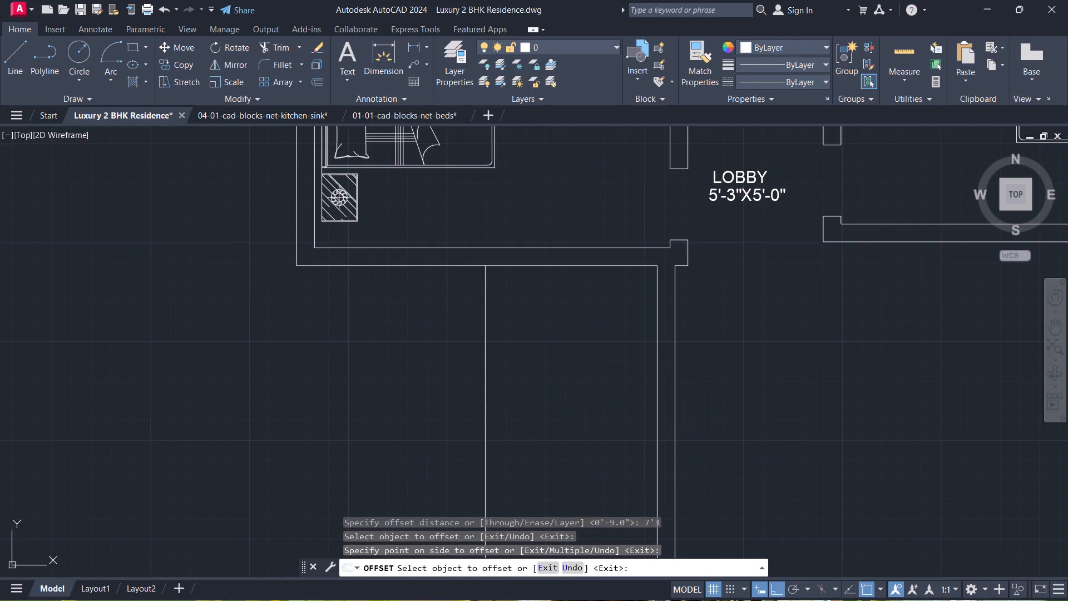
Offset the new line below the west bedroom 5" to the east to form a partition wall.
type("O 5")
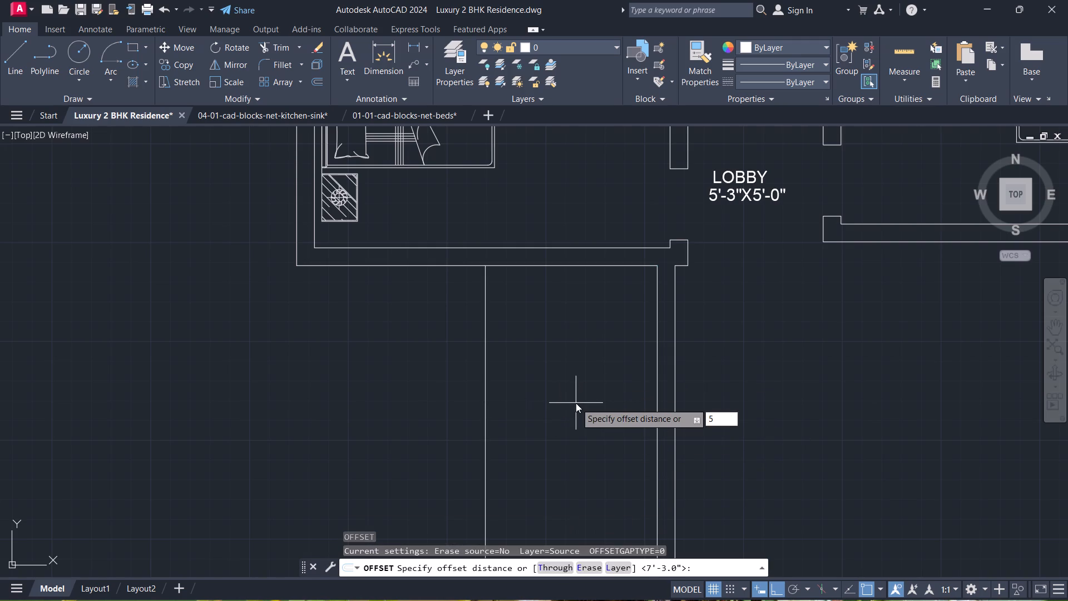
key("Return")
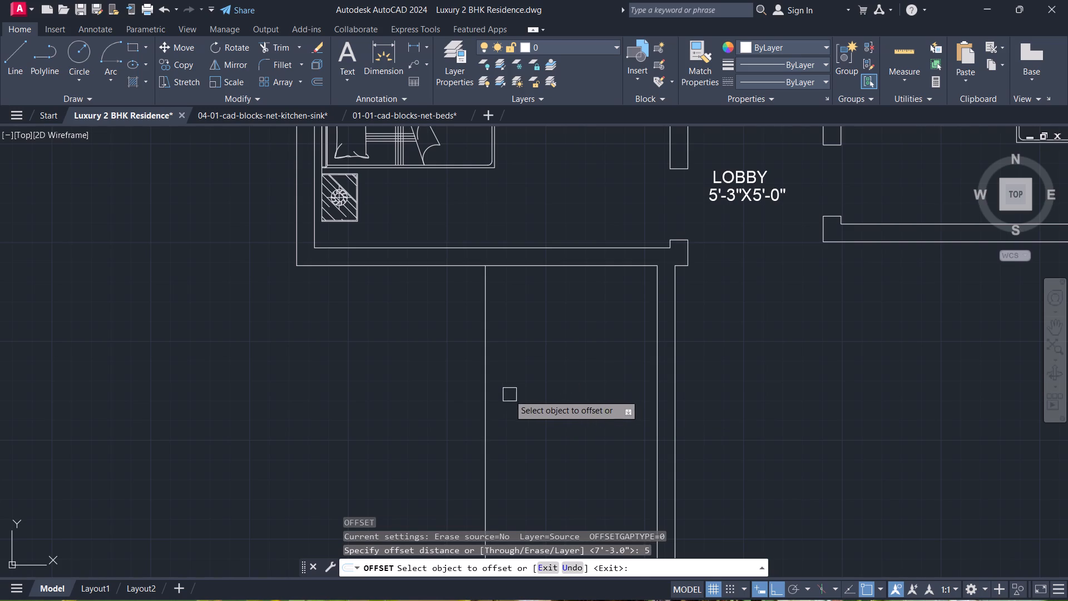
left_click(488, 386)
left_click_drag(484, 382, 476, 381)
key("Escape")
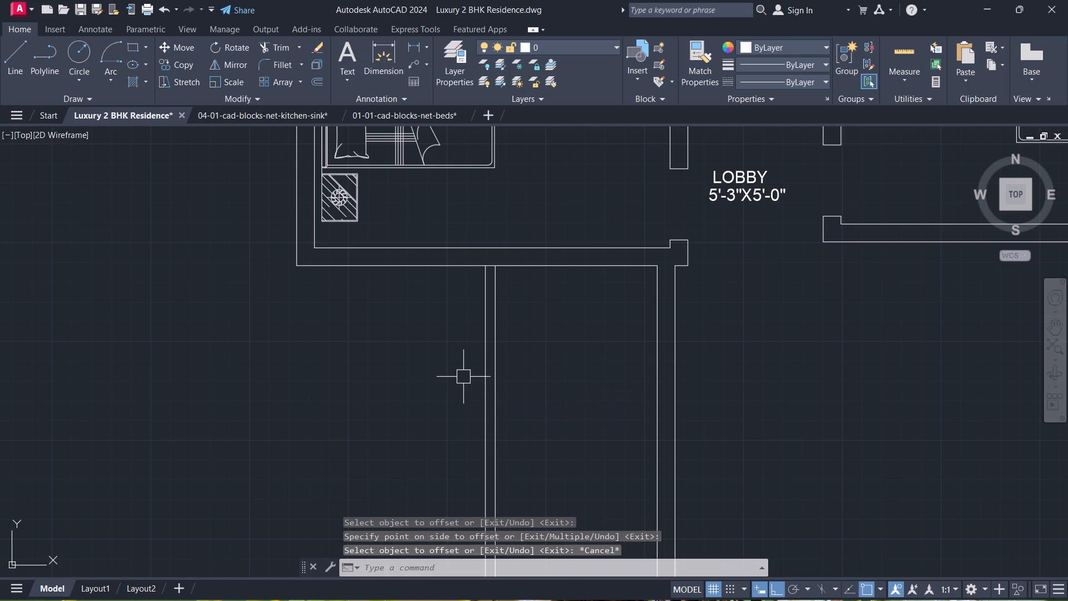
Trim the west bedroom's outer south wall line between the two lines of the 5" partition.
type("TR")
key("space")
scroll(501, 248, "up", 2)
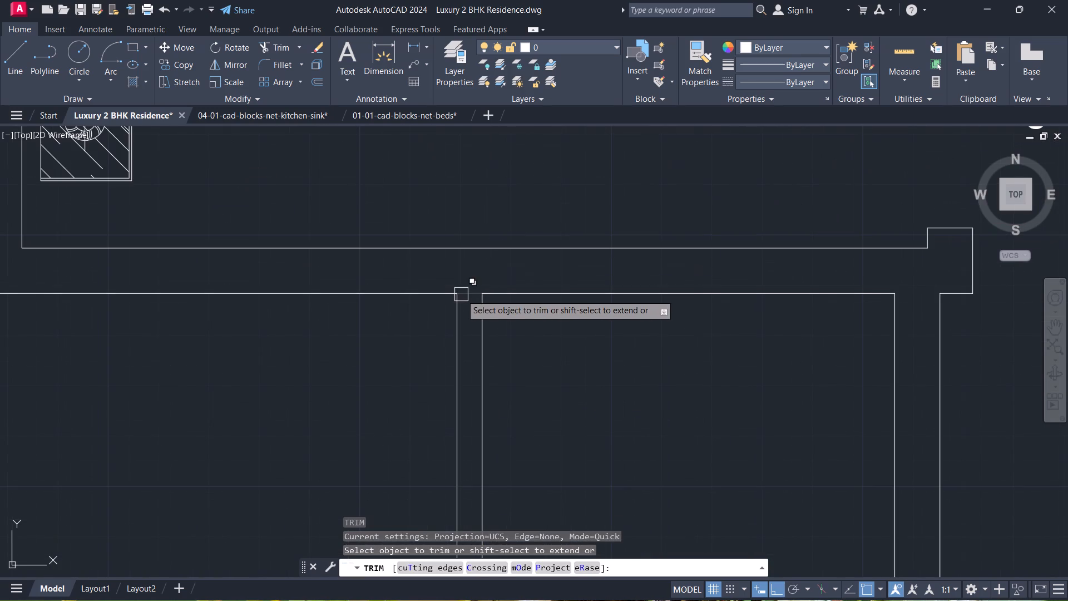
left_click(470, 298)
key("Escape")
Start another Offset for the layout south of the west bedroom.
scroll(435, 403, "down", 3)
middle_click_drag(437, 410, 590, 324)
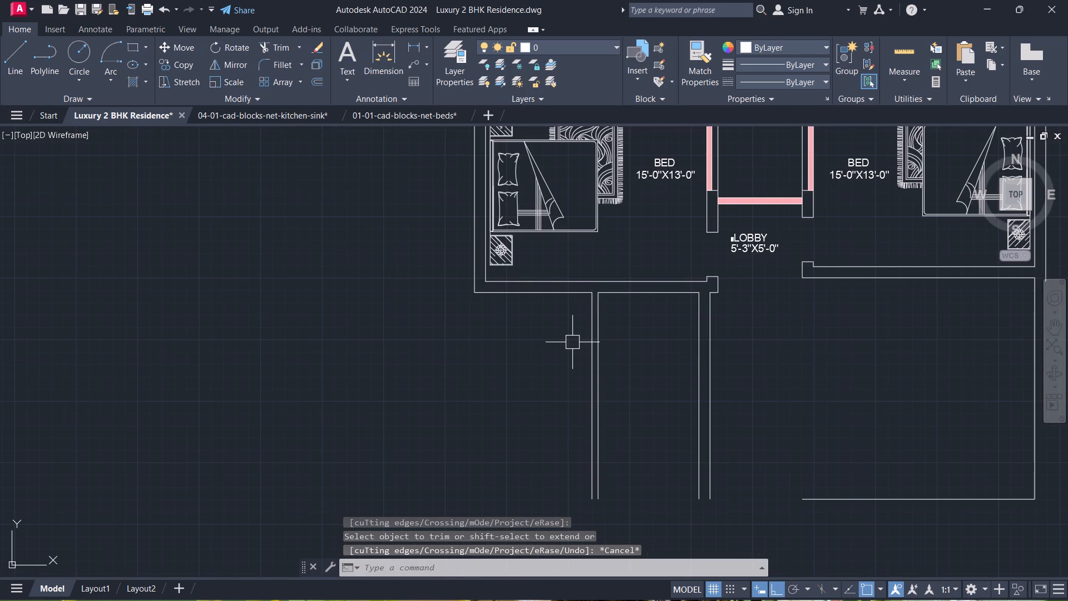
type("O")
key("space")
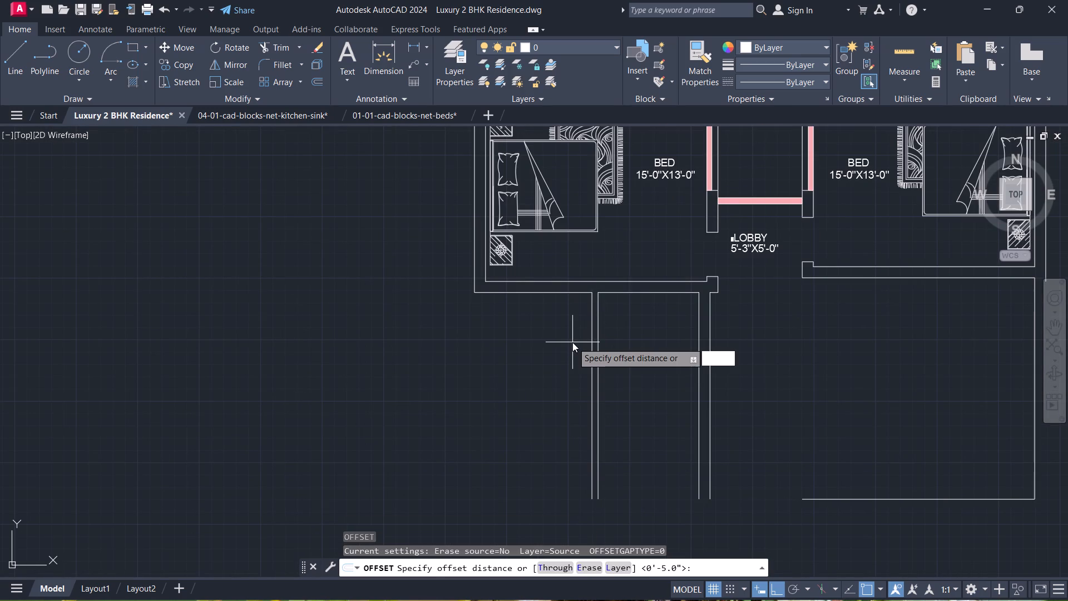
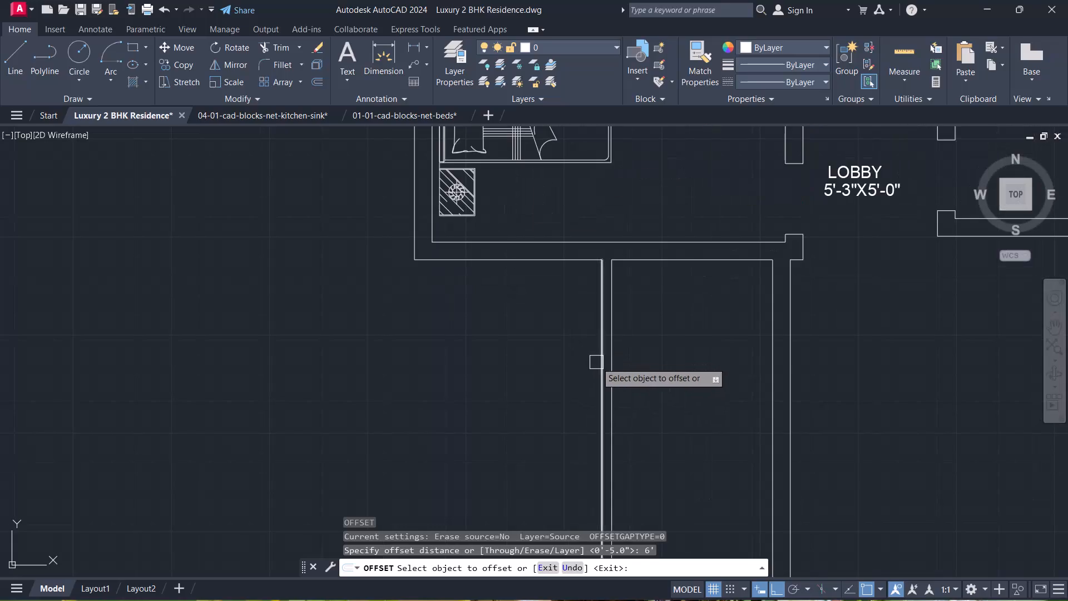
Offset the bottom outer wall line of the west bedroom 9'6" downward.
left_click(596, 362)
key("Escape")
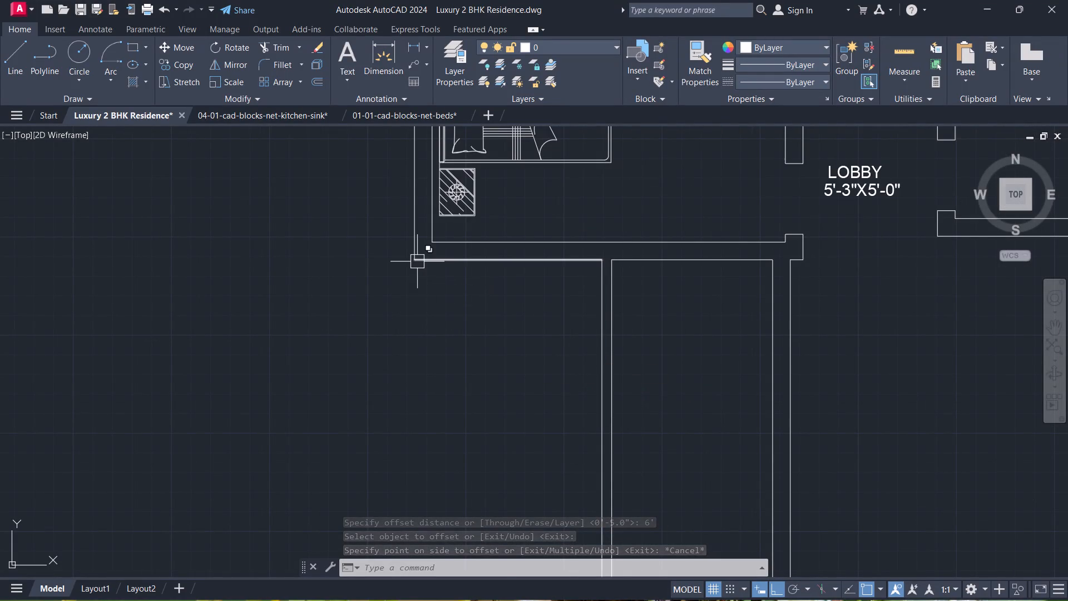
scroll(479, 308, "down", 1)
middle_click_drag(479, 308, 675, 314)
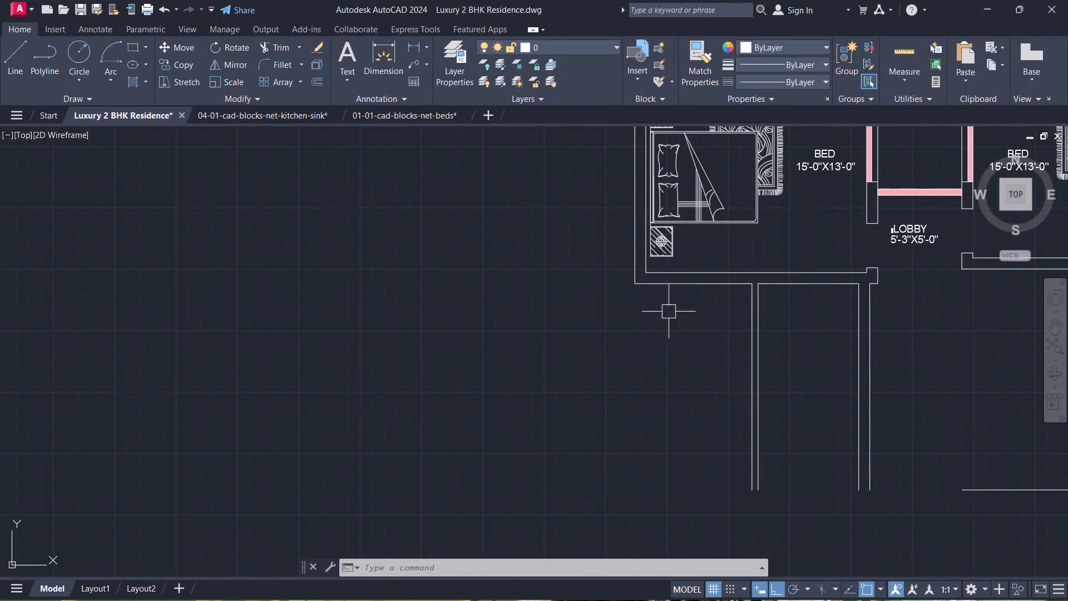
scroll(644, 270, "up", 1)
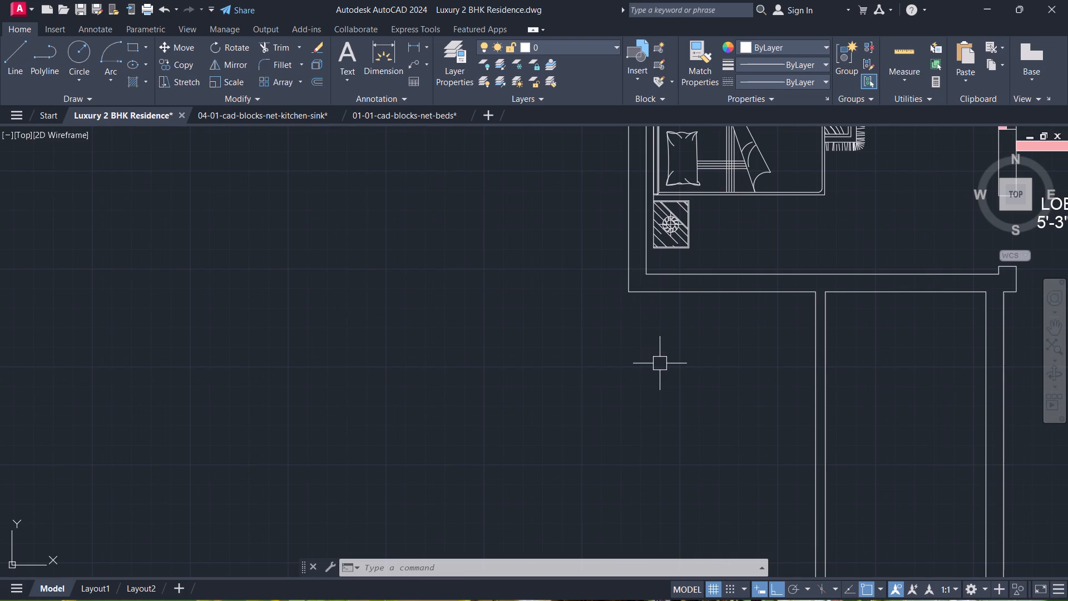
type("O")
key("space")
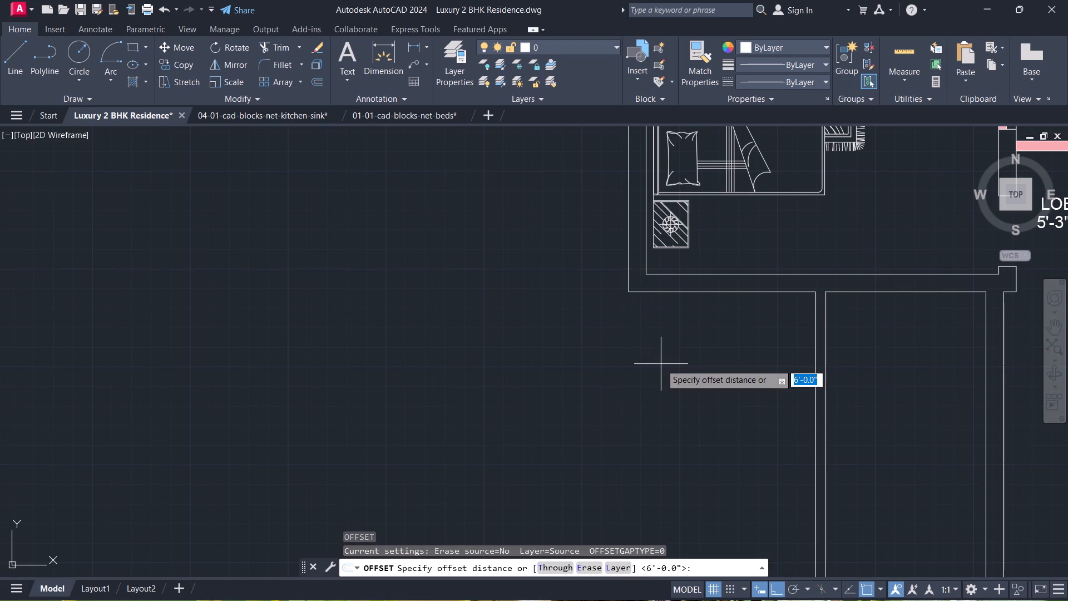
type("9'6")
key("Return")
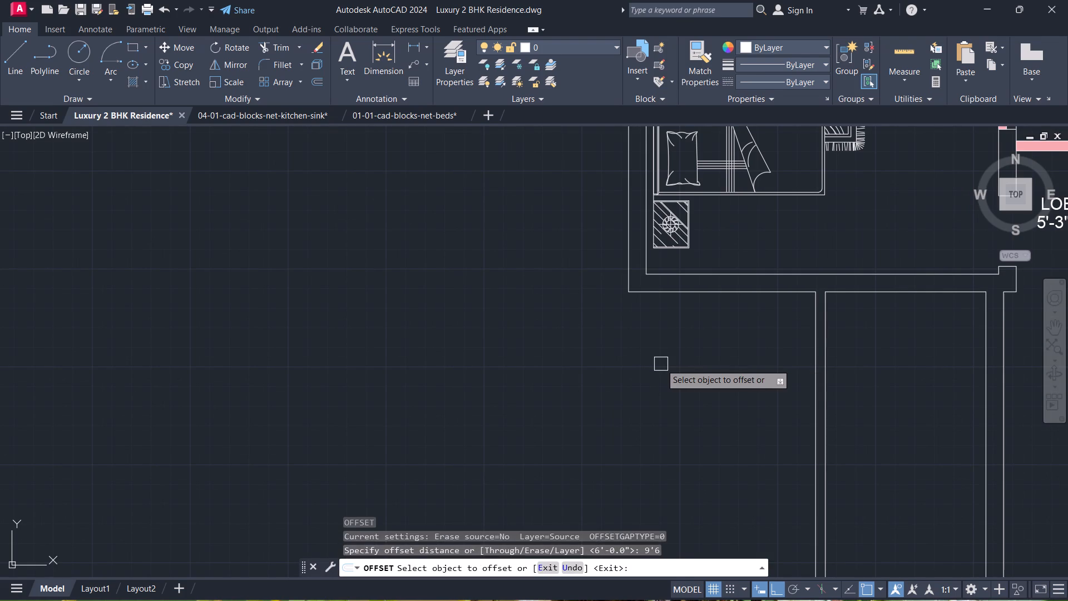
left_click(741, 290)
left_click(727, 397)
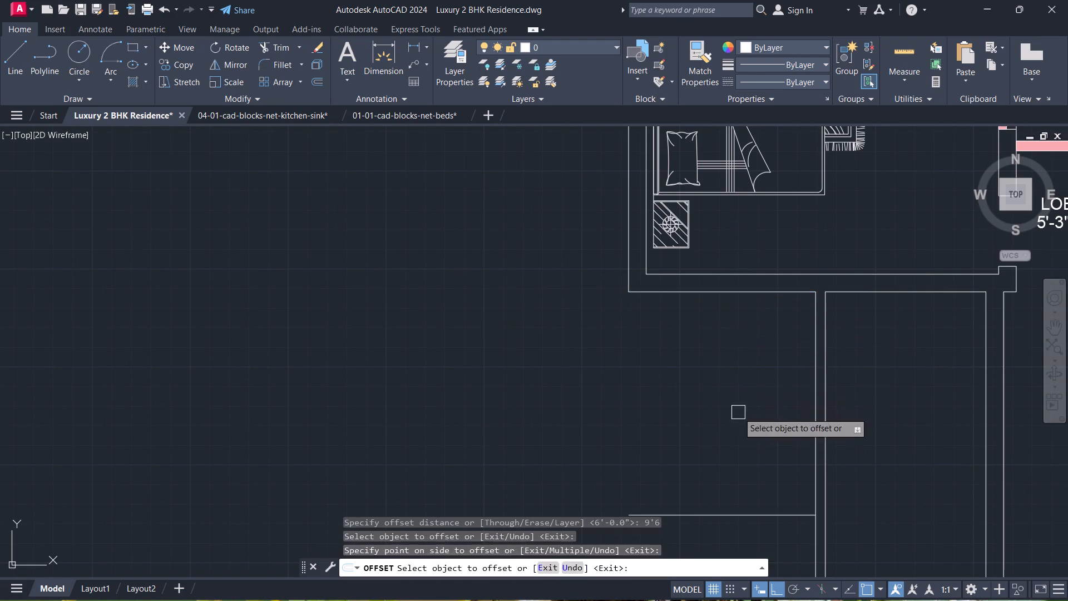
key("Escape")
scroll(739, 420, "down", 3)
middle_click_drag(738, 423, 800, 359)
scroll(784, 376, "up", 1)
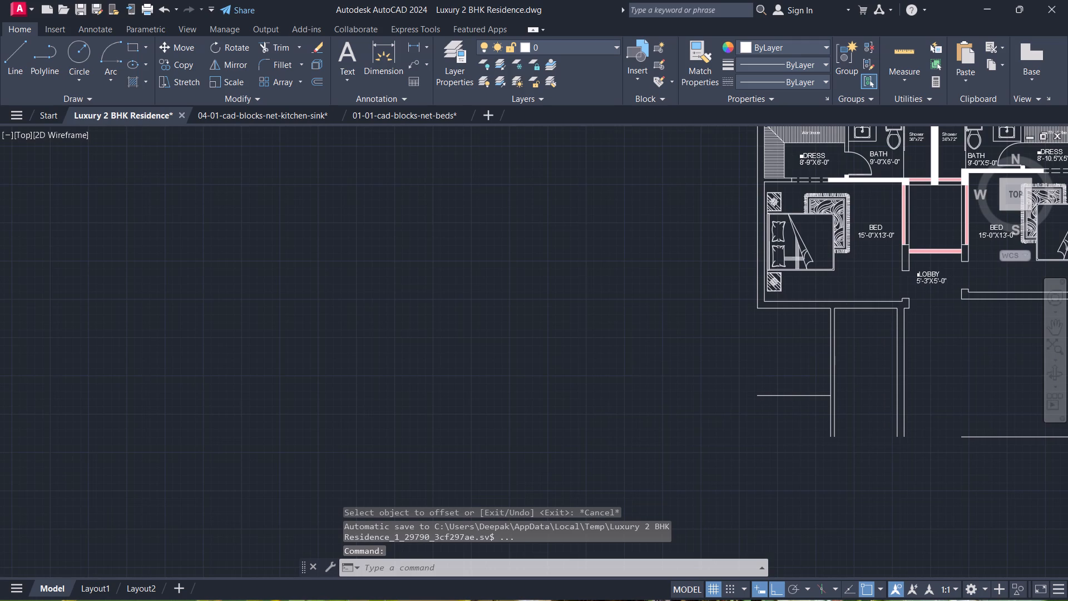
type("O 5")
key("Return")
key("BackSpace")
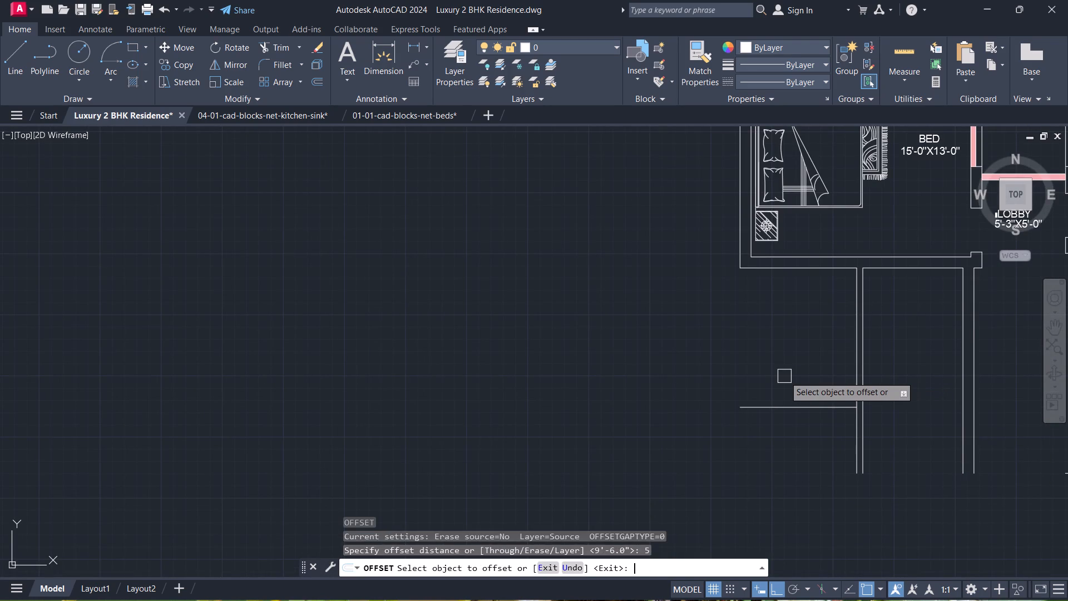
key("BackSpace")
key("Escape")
Offset the new horizontal line below the west bedroom 9" downward to form a wall.
type("O 9")
key("Return")
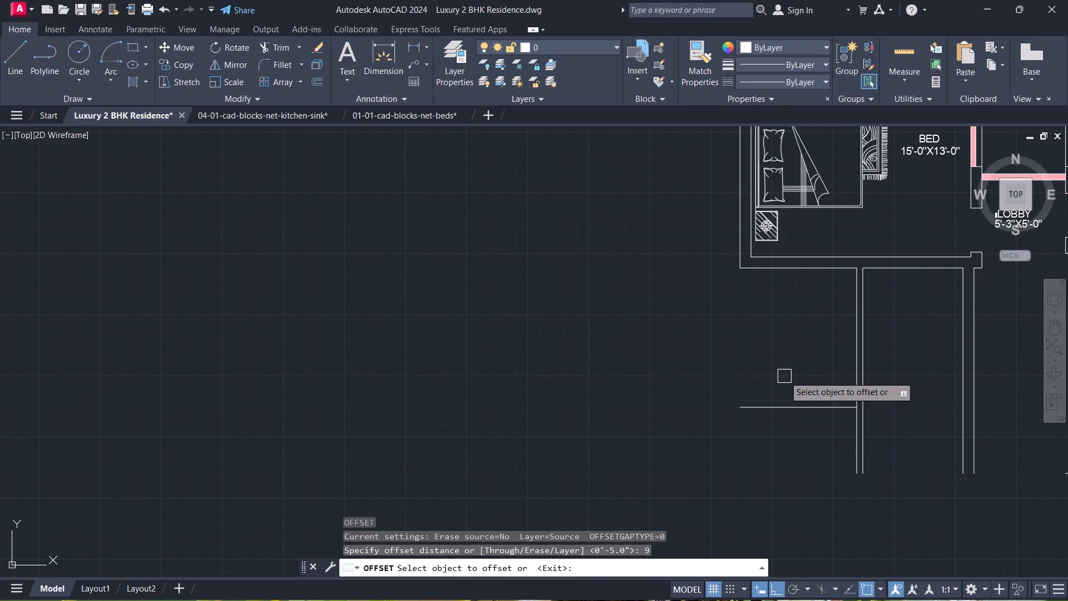
left_click(798, 406)
left_click(803, 446)
key("Escape")
Fillet the bedroom's inner and outer west wall lines to the two new horizontal lines with zero radius to close the wall corner.
middle_click_drag(779, 432, 706, 371)
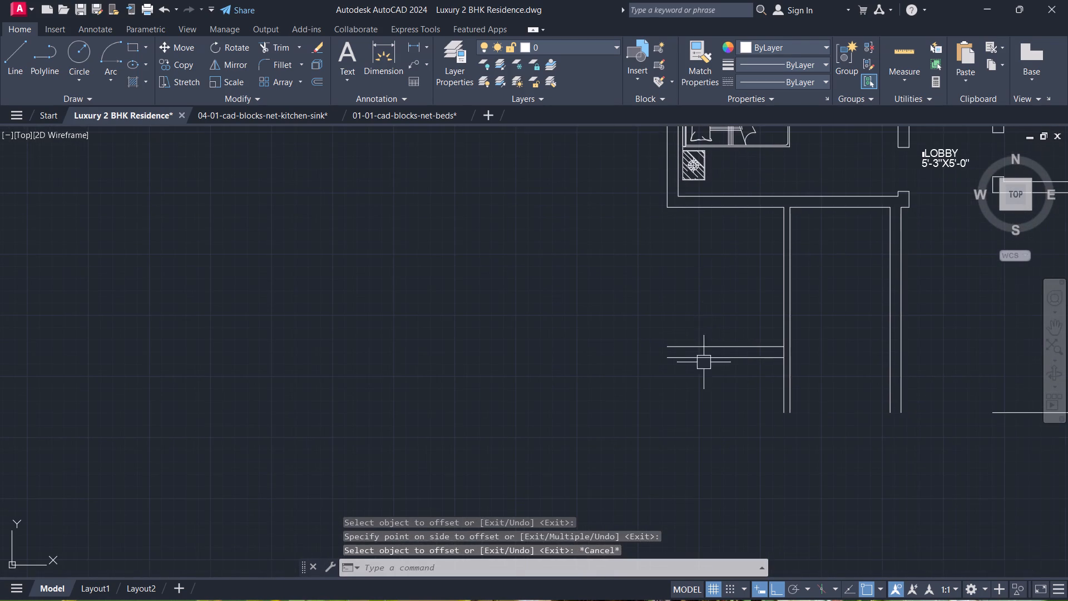
key("f")
key("space")
scroll(676, 191, "up", 1)
left_click(676, 190)
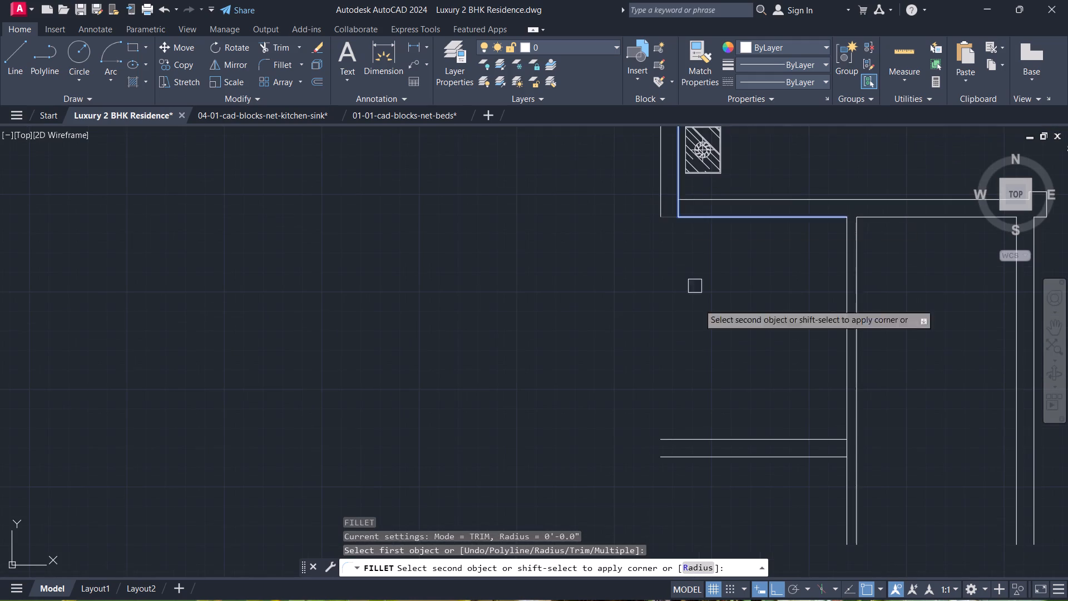
left_click(704, 440)
key("space")
left_click(663, 193)
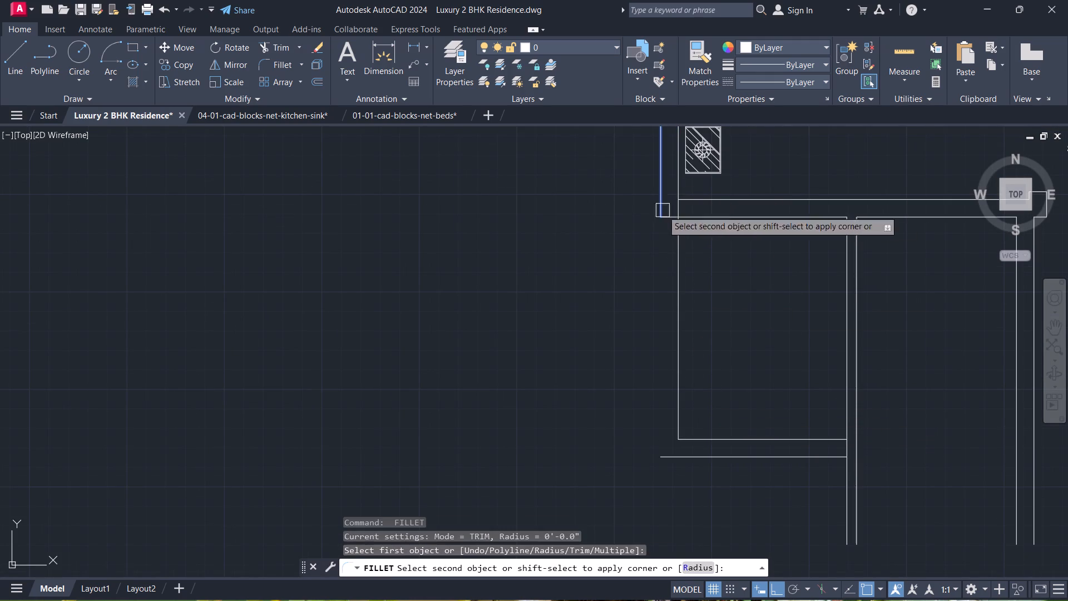
left_click(669, 460)
key("Escape")
Trim the inner west wall line and horizontal wall line where they cross at the bedroom's southwest junction.
scroll(695, 223, "up", 1)
type("TR")
key("space")
scroll(680, 209, "up", 1)
left_click(661, 191)
key("Escape")
scroll(727, 271, "down", 2)
middle_click_drag(731, 274, 584, 283)
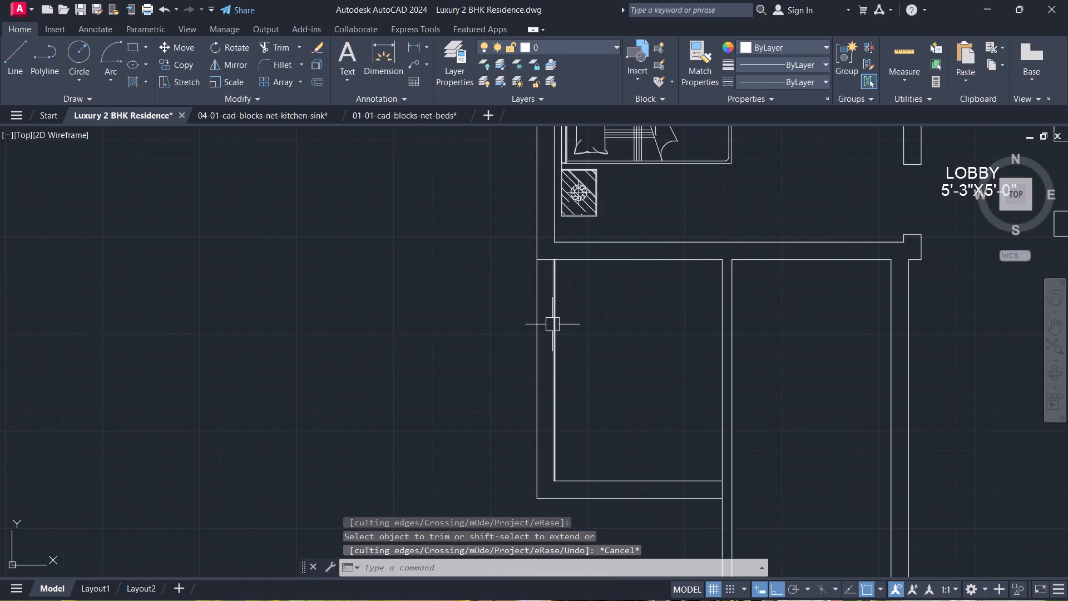
type("TR")
key("space")
scroll(551, 247, "up", 1)
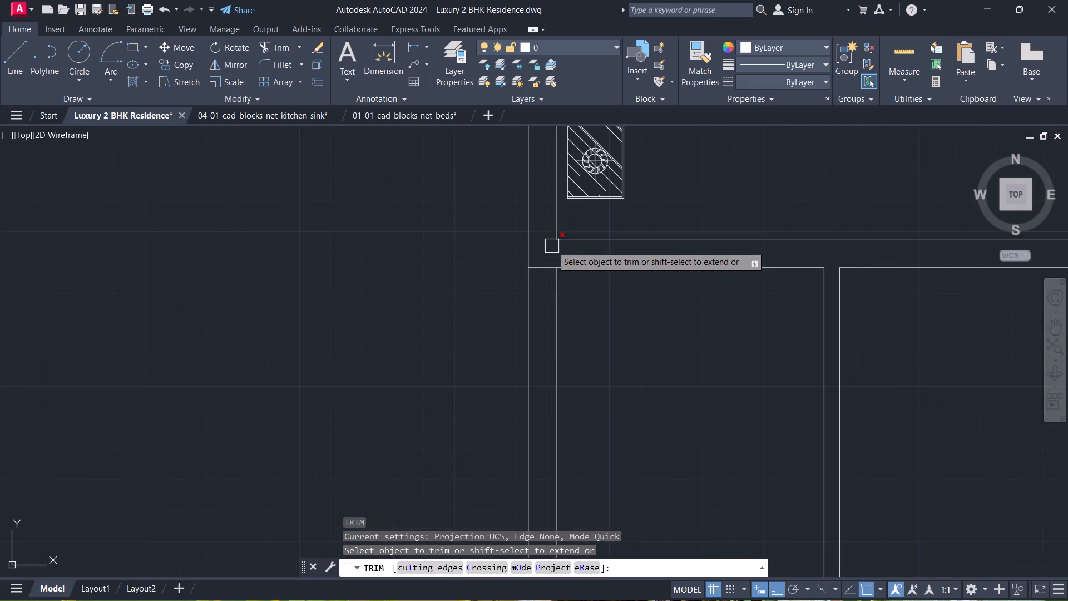
left_click(543, 264)
key("Escape")
Offset the outer bottom wall line of the new room 10' downward.
scroll(597, 340, "down", 1)
middle_click_drag(595, 341, 546, 249)
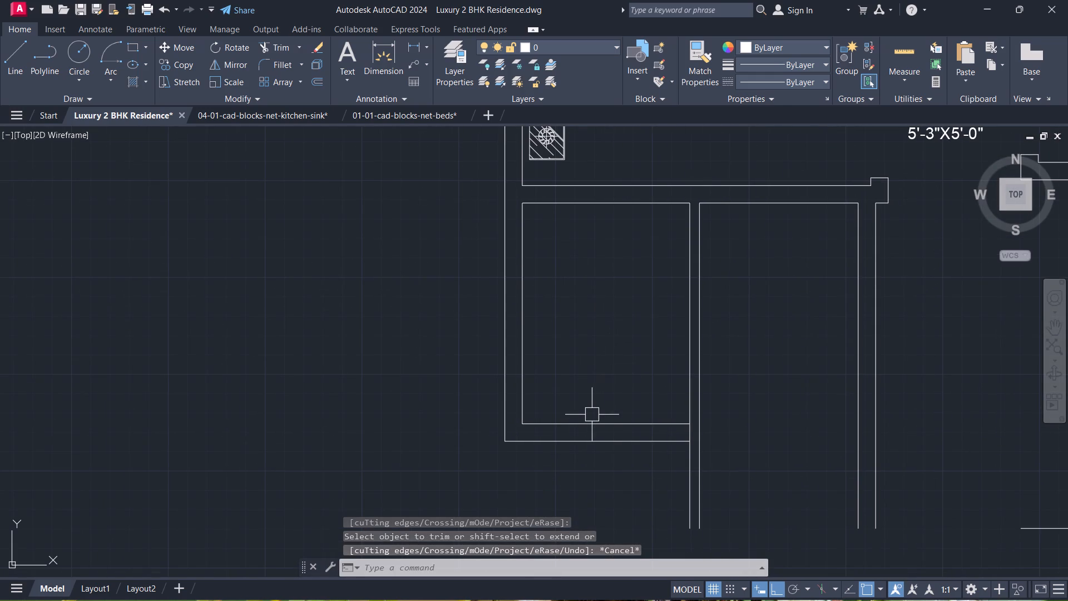
type("O")
key("space")
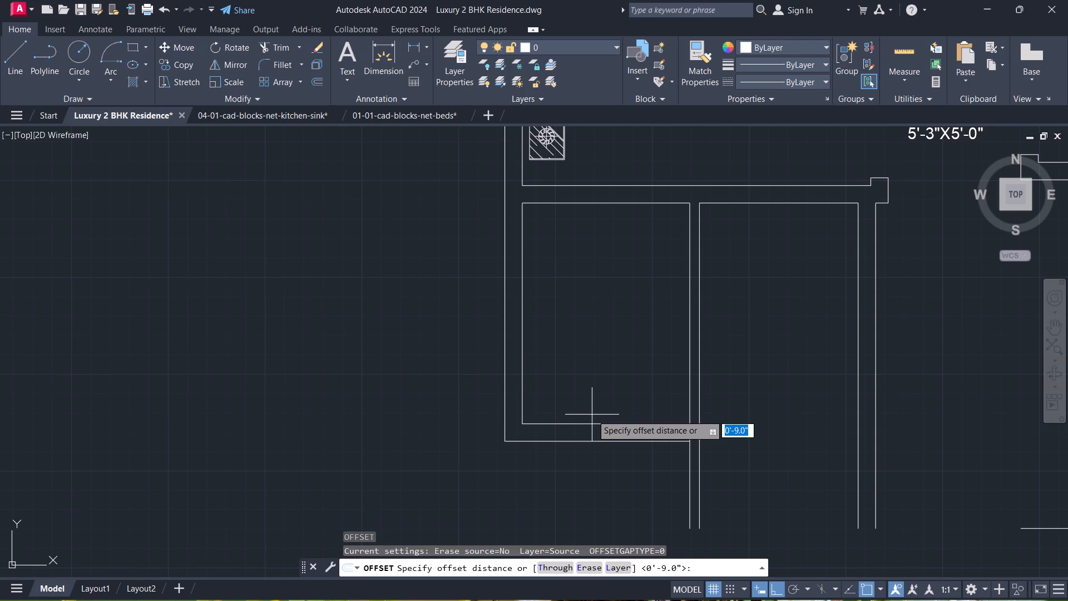
type("10'")
key("Return")
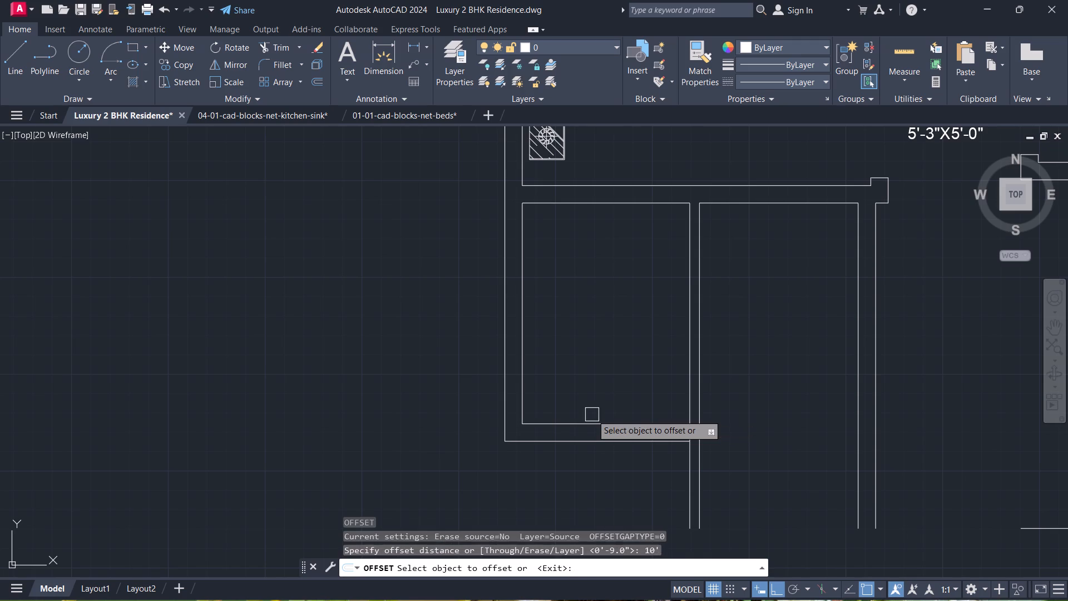
left_click(627, 441)
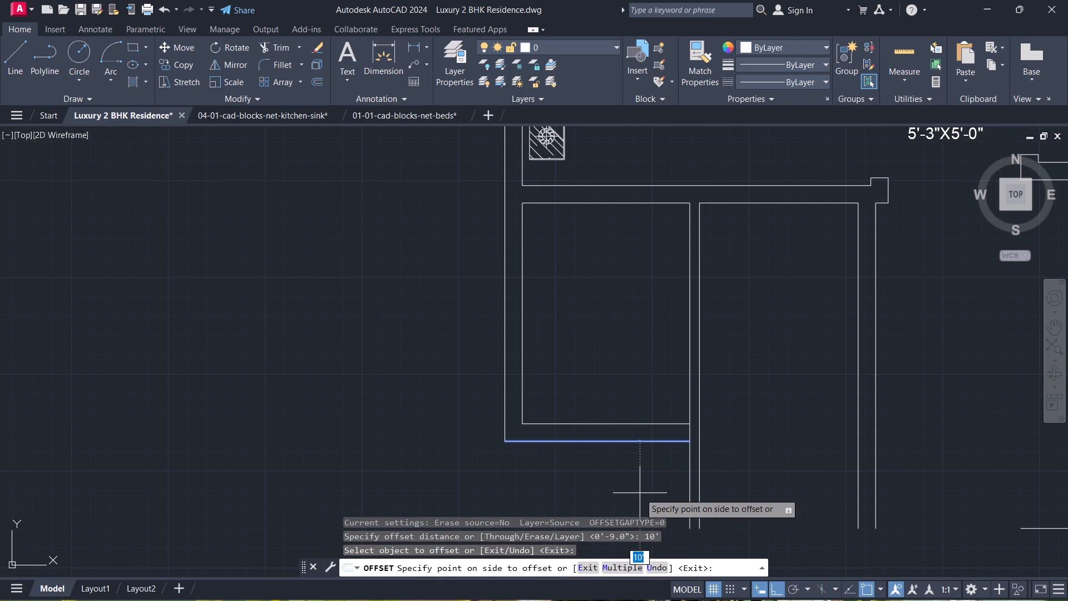
left_click(640, 493)
scroll(644, 498, "down", 2)
middle_click_drag(642, 513, 681, 282)
key("Escape")
Fillet the new room's inner west wall line to the lower horizontal line with zero radius.
scroll(657, 317, "up", 1)
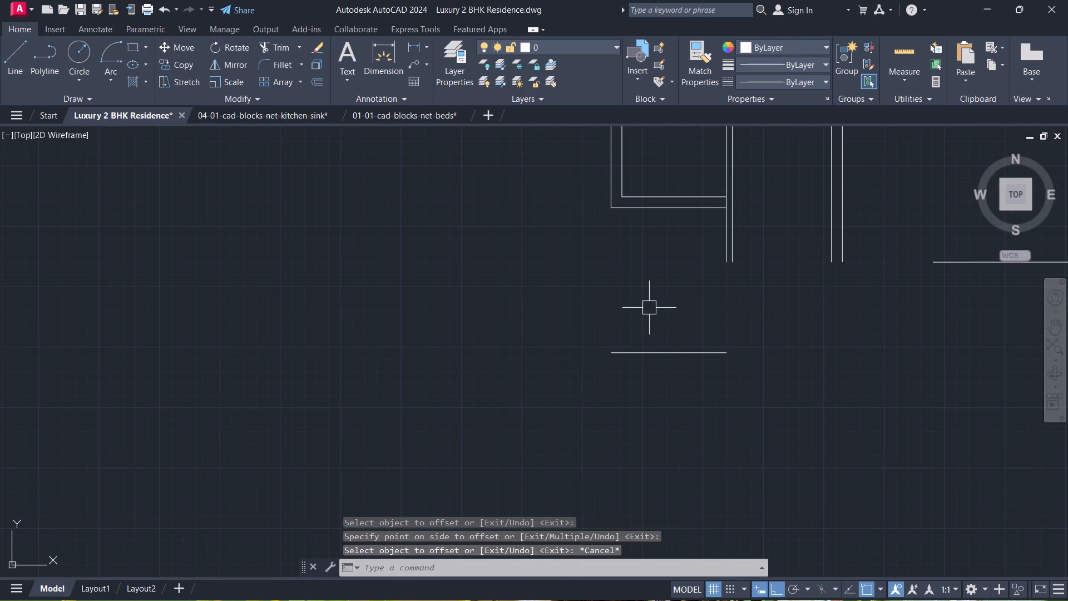
key("f")
key("space")
left_click(624, 182)
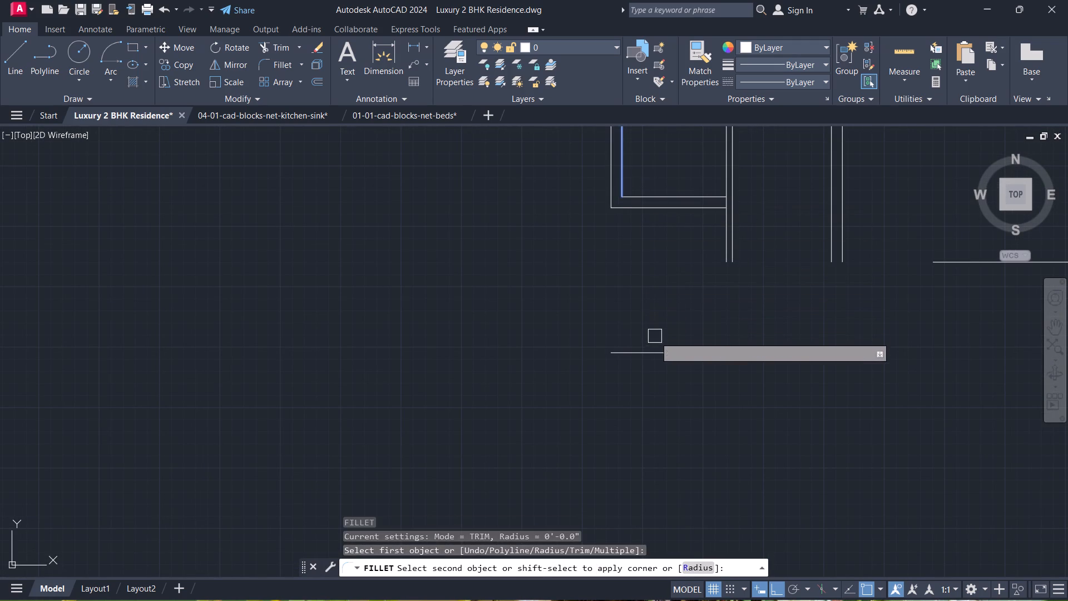
left_click(651, 352)
key("Escape")
Trim the extended inner west wall line where it crosses the horizontal wall between the two new rooms.
key("t")
key("r")
key("space")
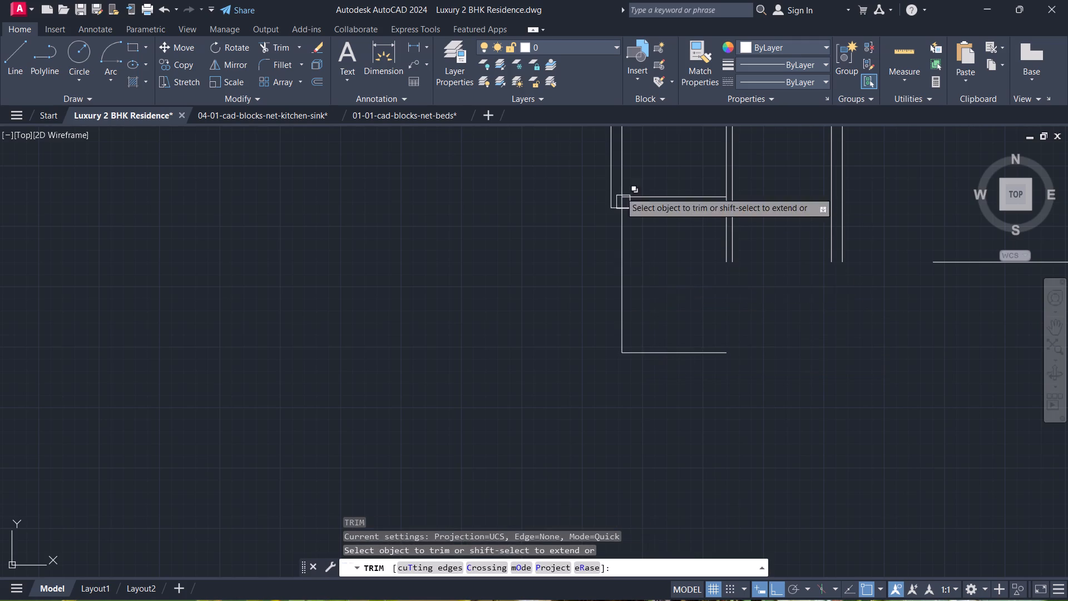
scroll(625, 190, "up", 2)
left_click(612, 225)
key("Escape")
Offset the lower room's west and bottom wall lines 9" outward.
type("O 9")
key("Return")
left_click(631, 334)
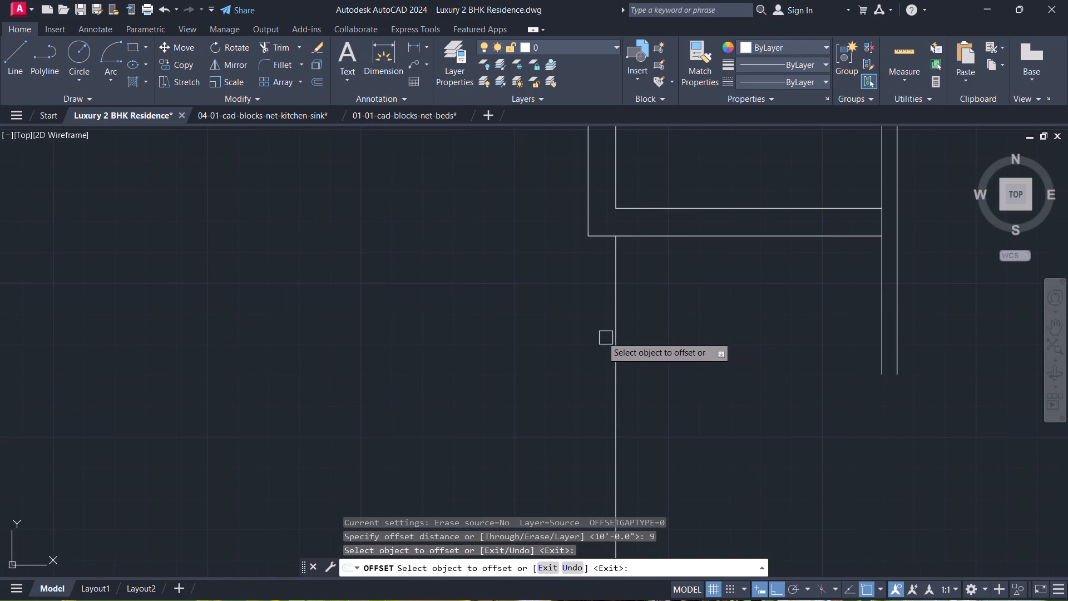
left_click(612, 350)
left_click(586, 350)
middle_click_drag(647, 400, 677, 161)
scroll(643, 377, "down", 2)
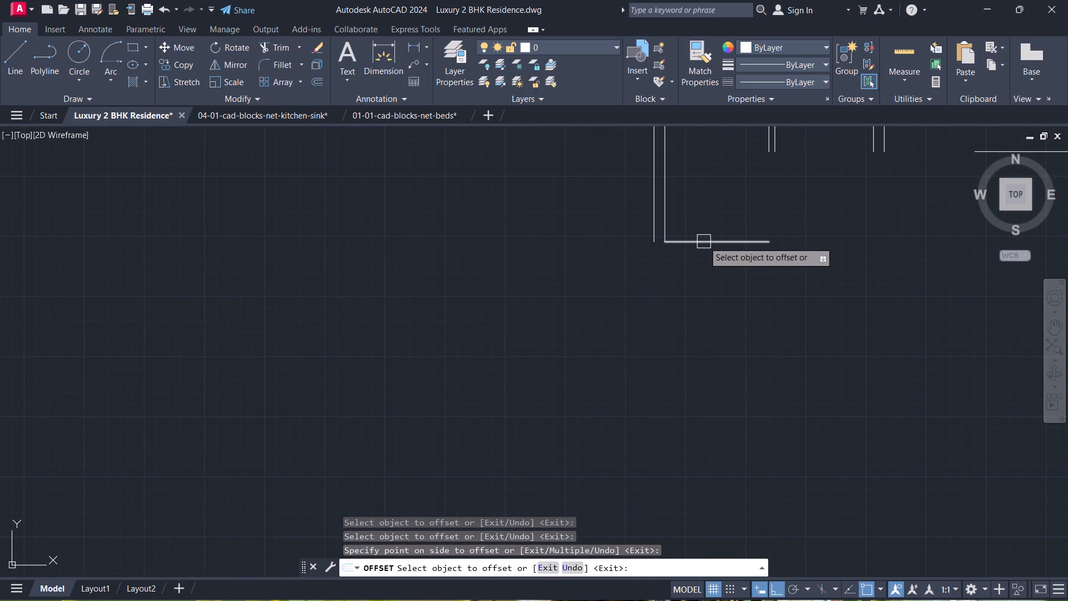
left_click(704, 240)
left_click(699, 270)
key("Escape")
Fillet the lower room's outer west and bottom wall lines into a square corner with zero radius.
key("f")
key("space")
left_click(650, 215)
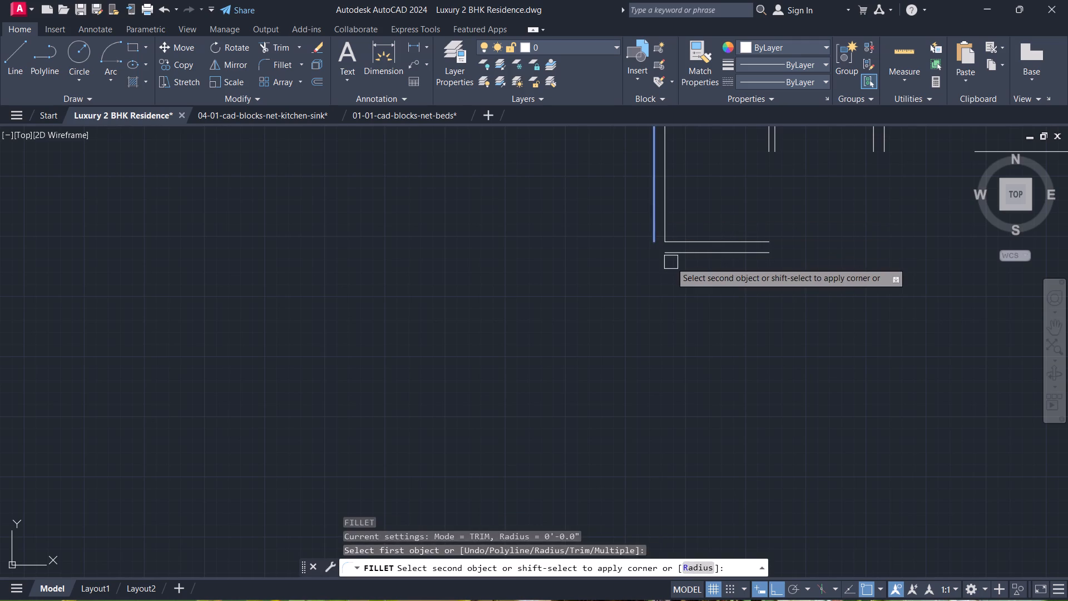
left_click(681, 250)
key("Escape")
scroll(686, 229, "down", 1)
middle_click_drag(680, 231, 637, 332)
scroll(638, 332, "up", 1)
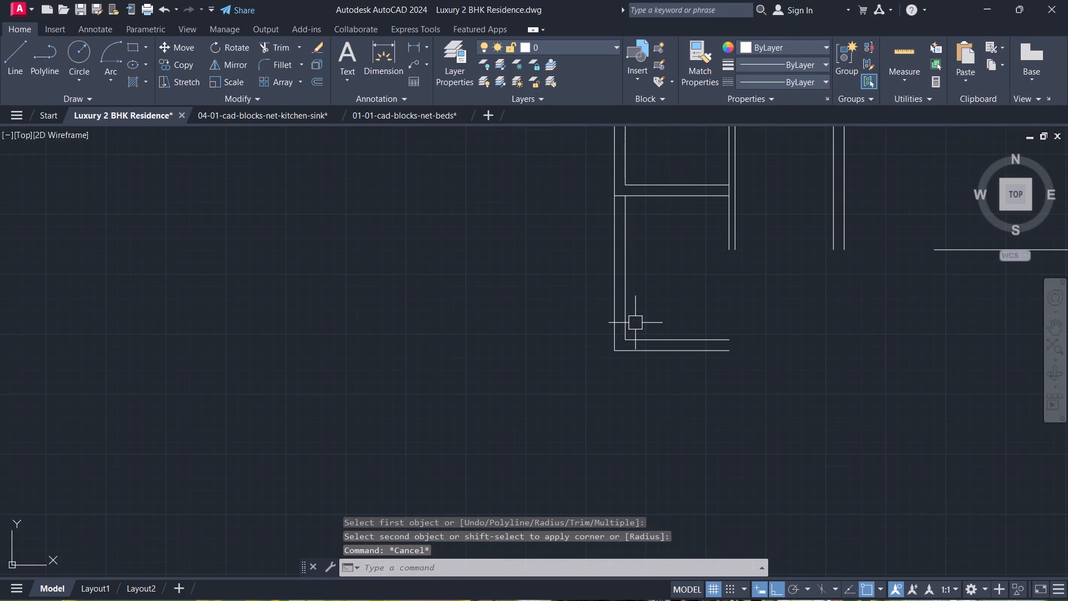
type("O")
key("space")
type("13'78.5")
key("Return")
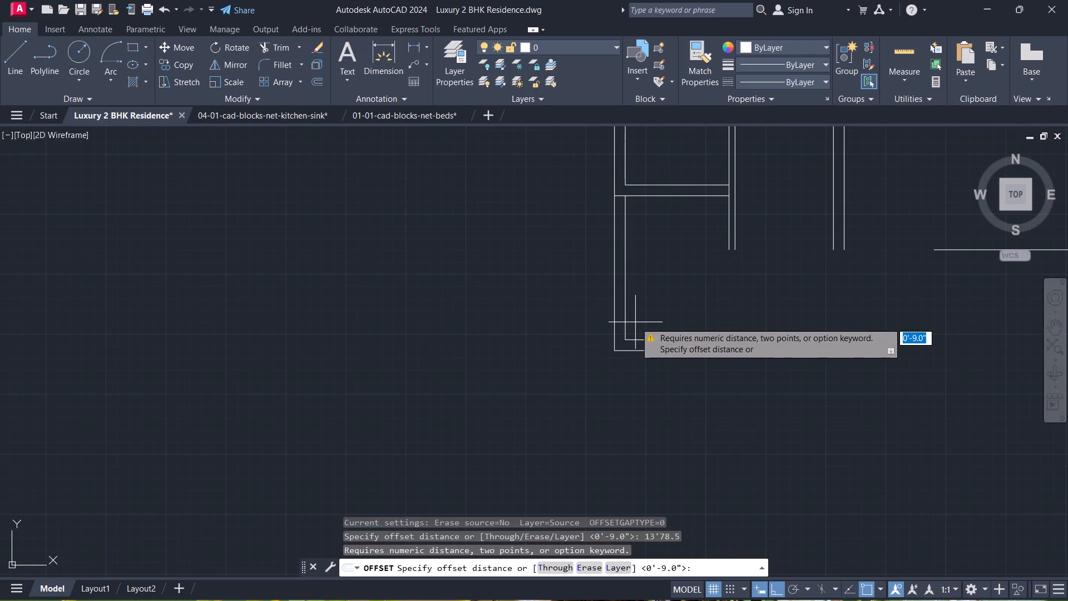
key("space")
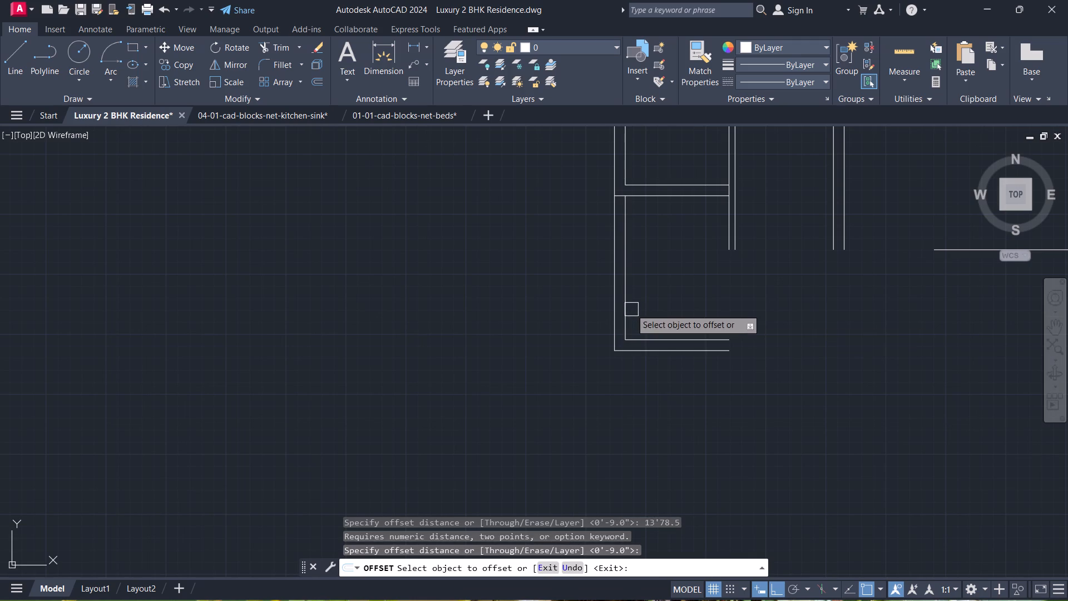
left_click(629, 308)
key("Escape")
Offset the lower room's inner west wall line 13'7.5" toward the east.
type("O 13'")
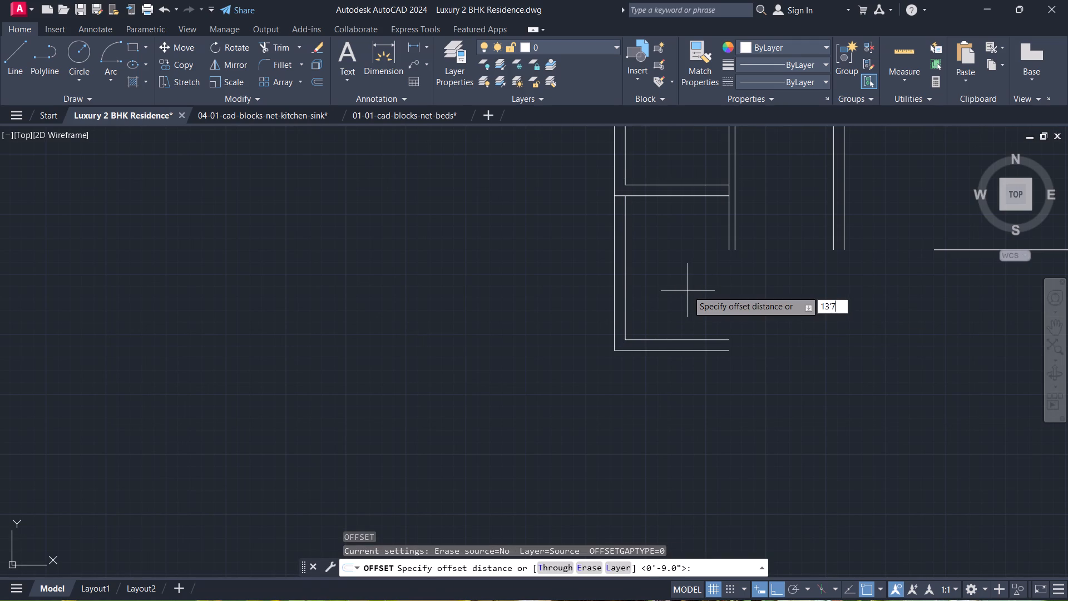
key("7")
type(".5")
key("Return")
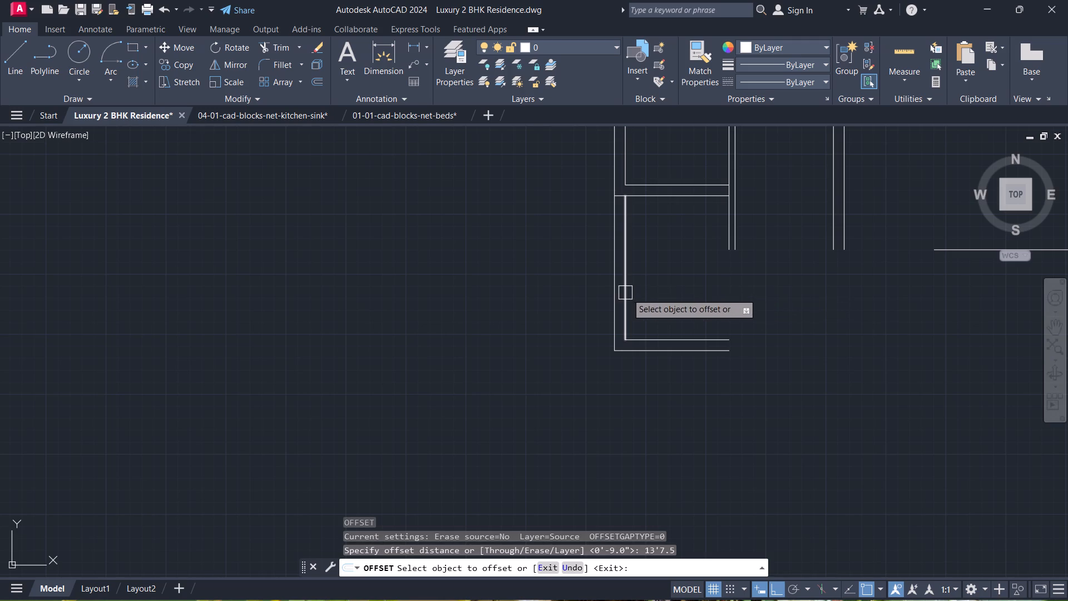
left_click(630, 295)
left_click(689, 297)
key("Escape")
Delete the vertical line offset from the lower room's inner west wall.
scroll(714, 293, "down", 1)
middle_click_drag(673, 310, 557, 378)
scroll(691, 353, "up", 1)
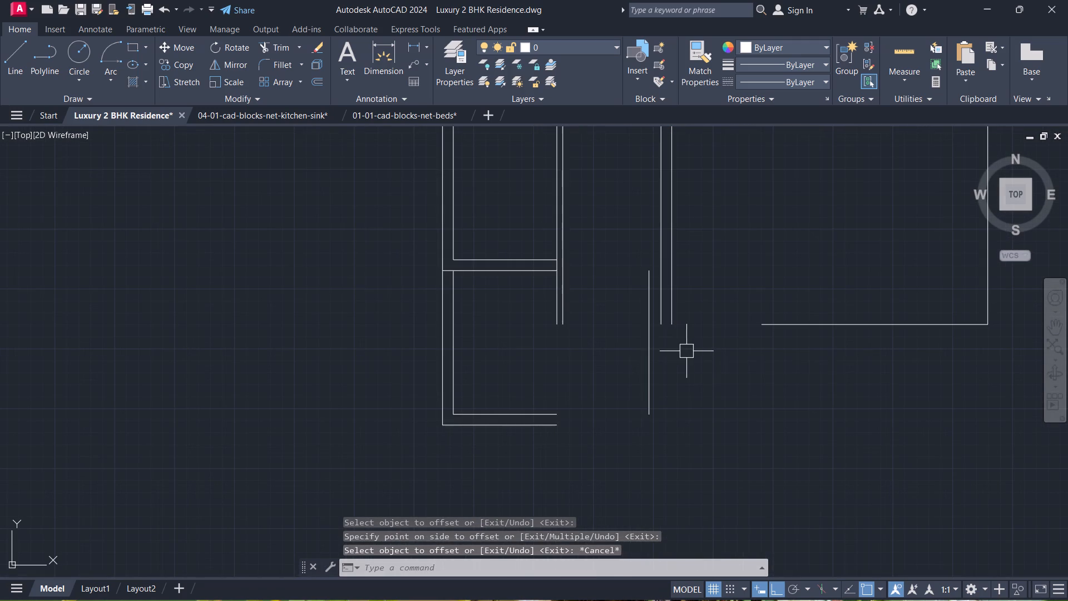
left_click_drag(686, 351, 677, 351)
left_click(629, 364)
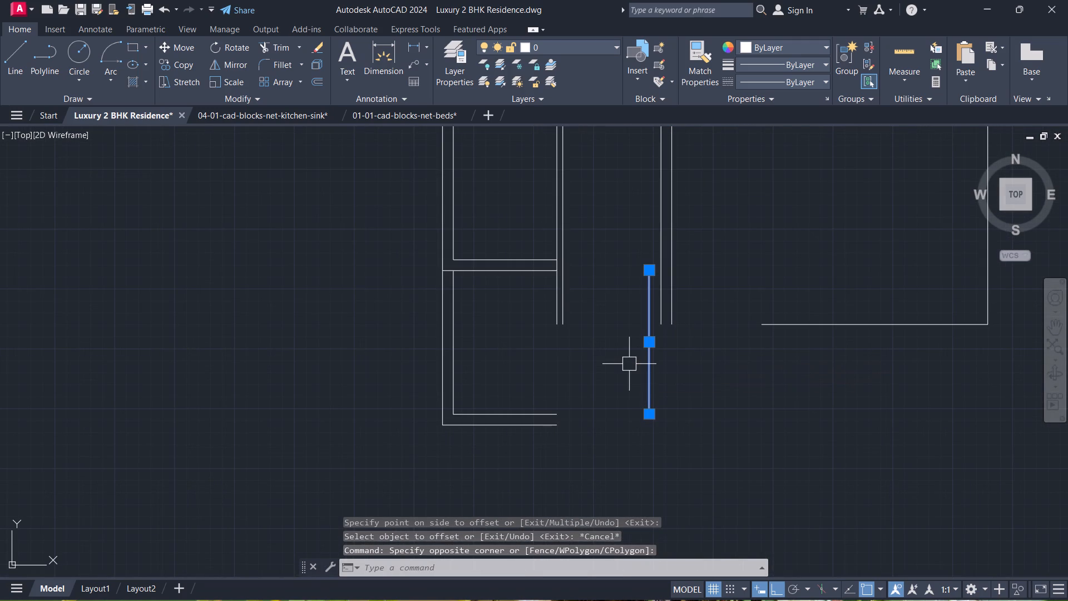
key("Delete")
Fillet the outer and inner bottom wall lines to the long double vertical wall on the east with zero radius, closing the room.
type("F")
key("space")
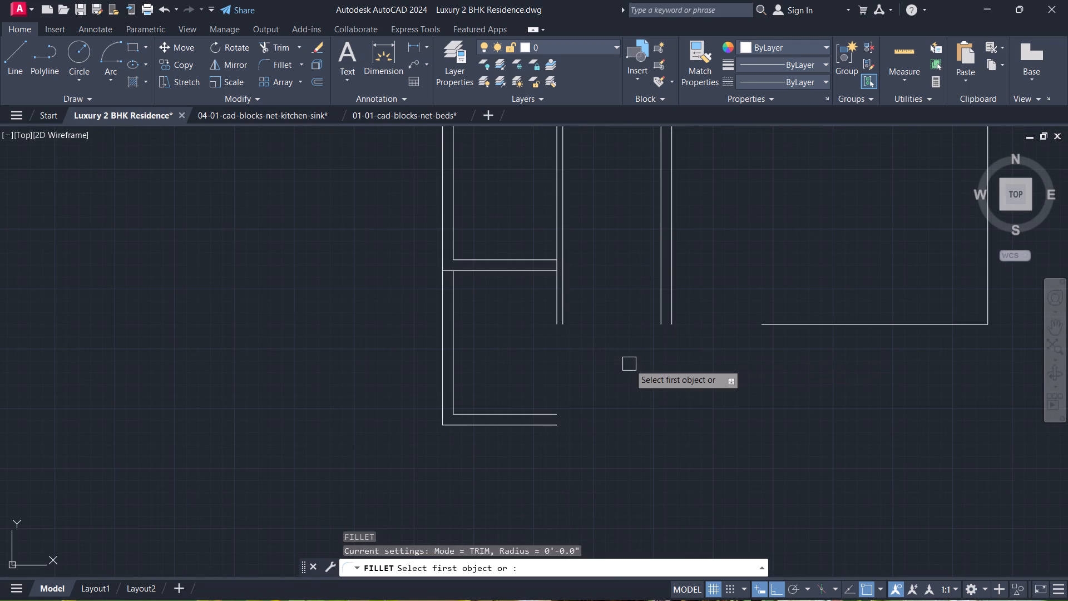
left_click(674, 318)
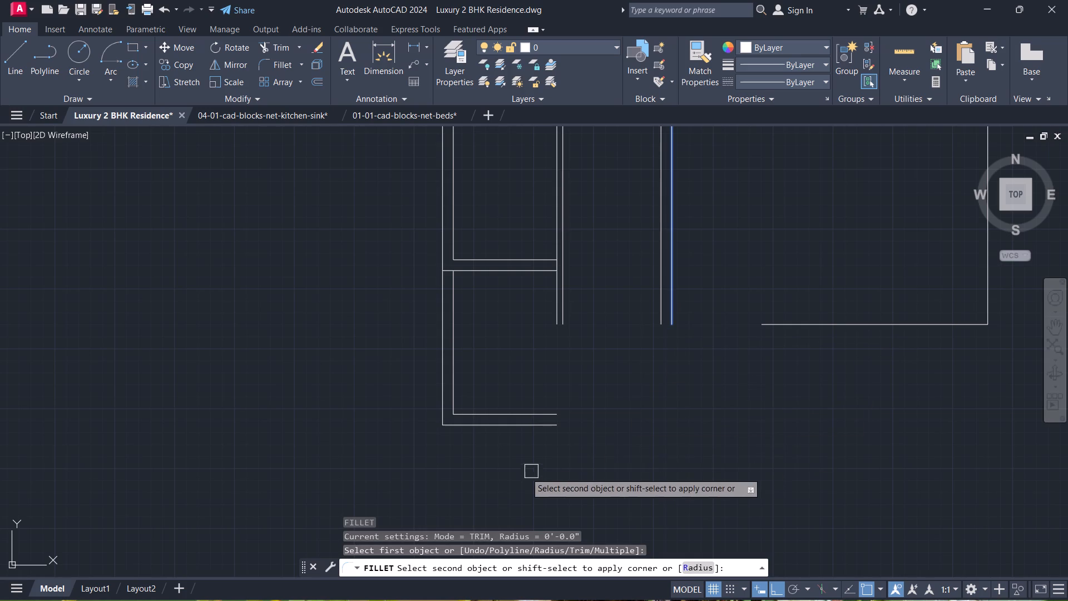
left_click(529, 428)
key("space")
left_click(543, 414)
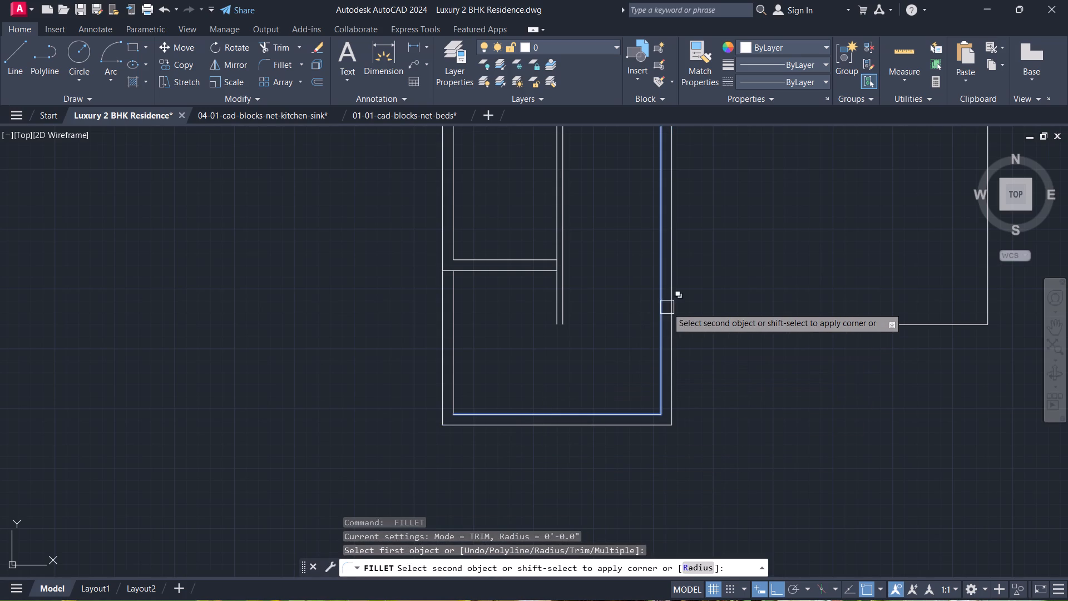
left_click(662, 311)
key("Escape")
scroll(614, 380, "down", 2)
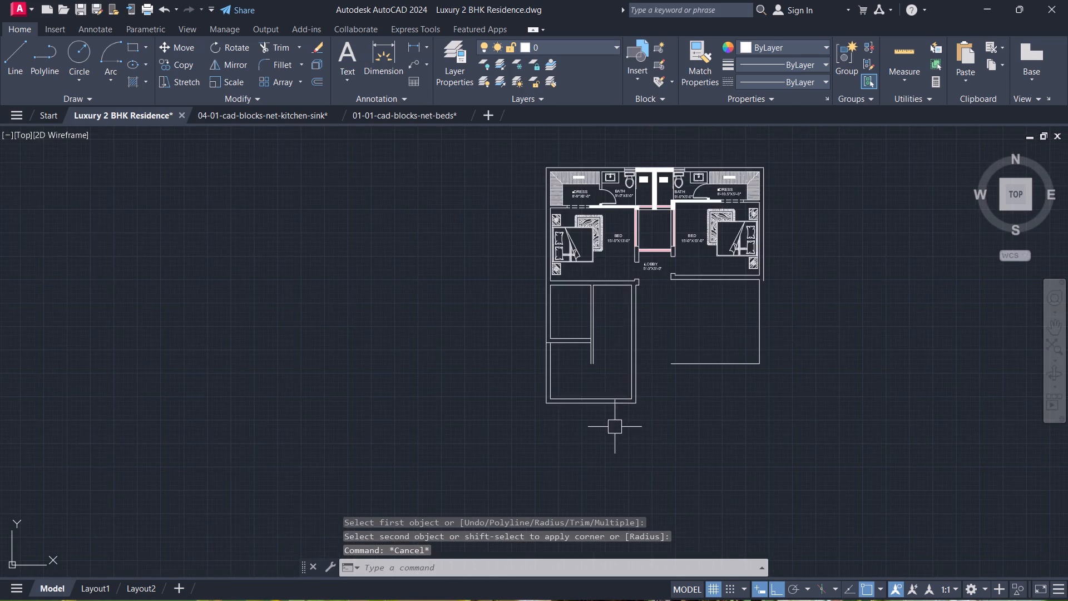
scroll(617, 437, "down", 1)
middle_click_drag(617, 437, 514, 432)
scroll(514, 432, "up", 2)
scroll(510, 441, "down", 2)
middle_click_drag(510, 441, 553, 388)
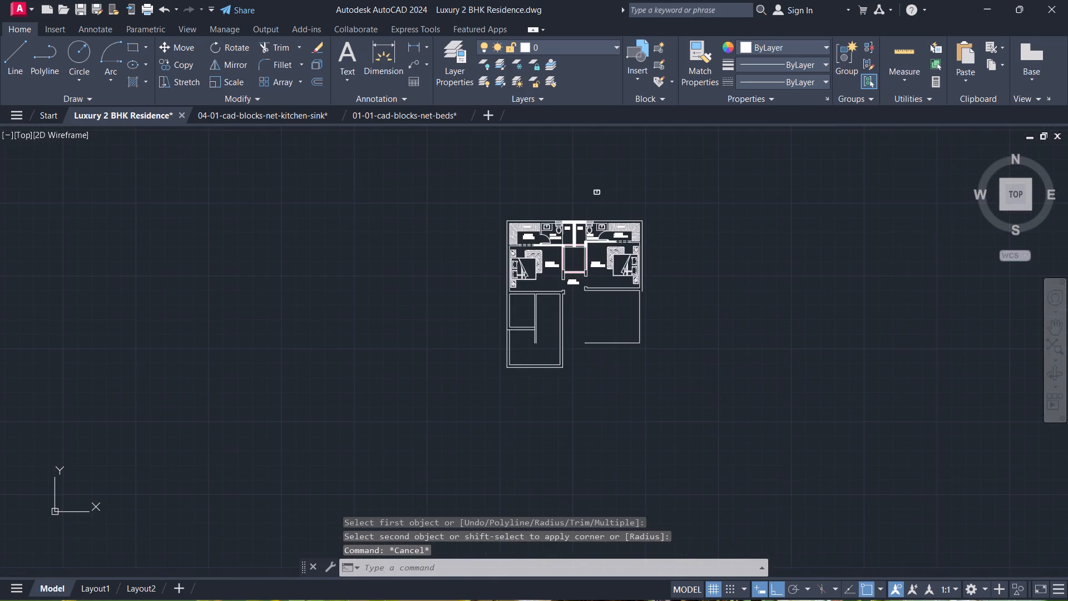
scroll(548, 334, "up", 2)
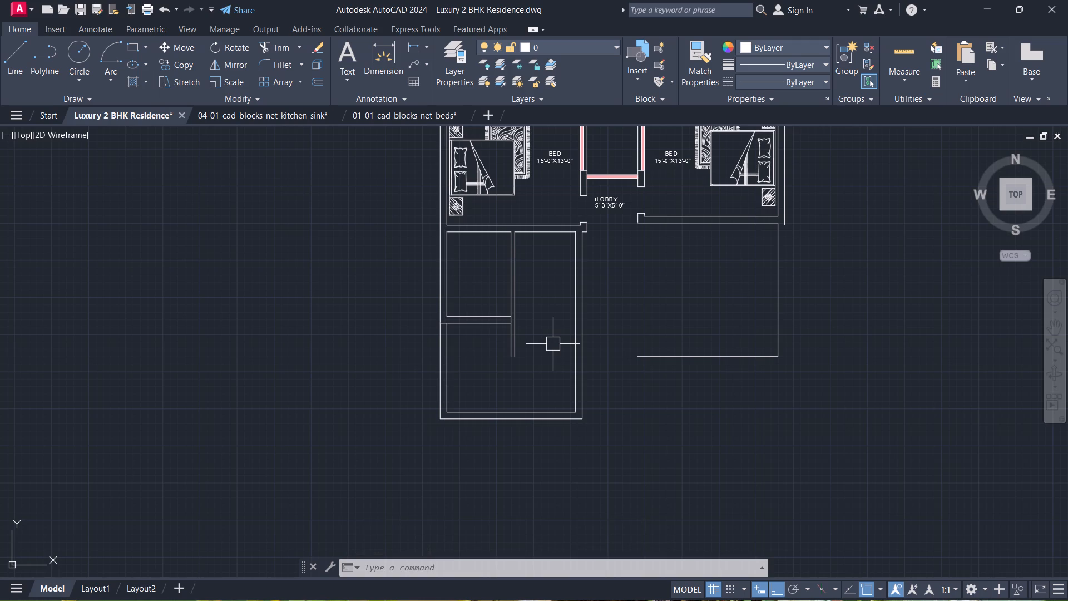
Start an Offset for the next wall line.
type("O")
key("space")
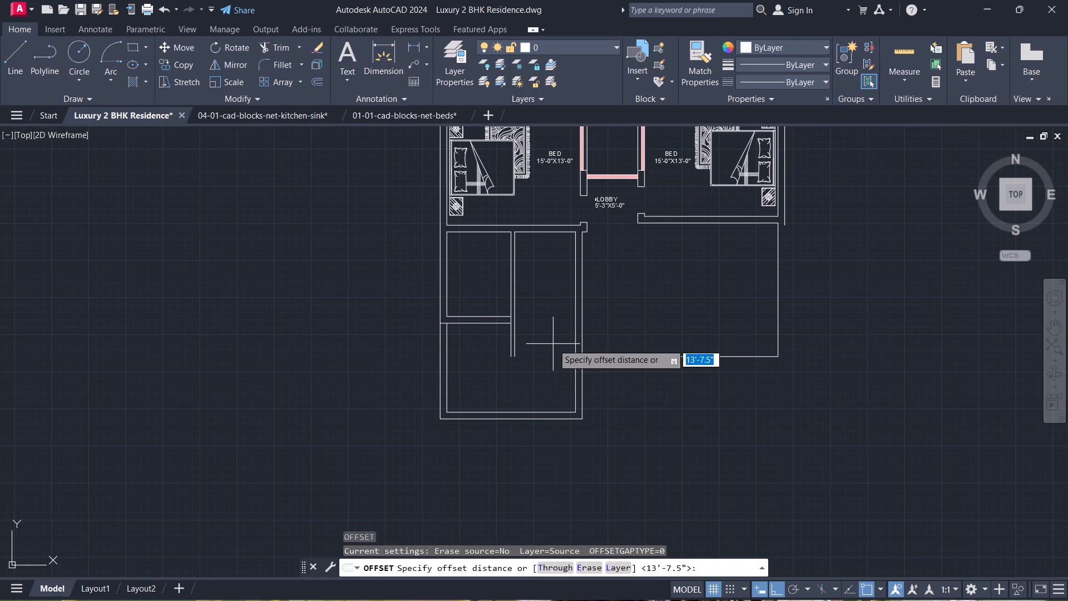
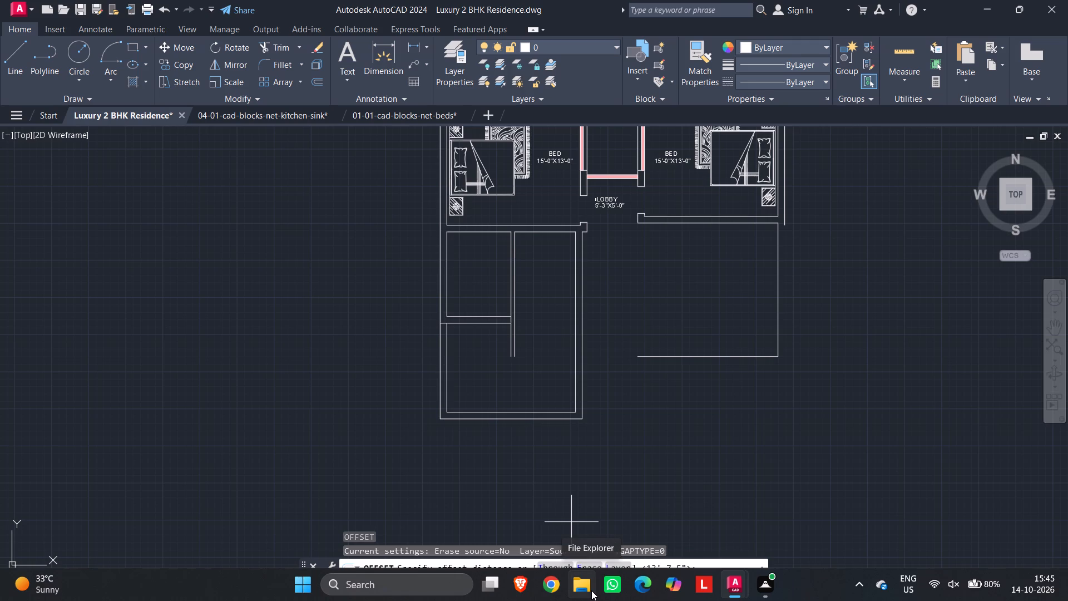
Offset the lower room's outer bottom wall line 13' toward the south.
scroll(527, 372, "up", 1)
middle_click_drag(530, 377, 616, 396)
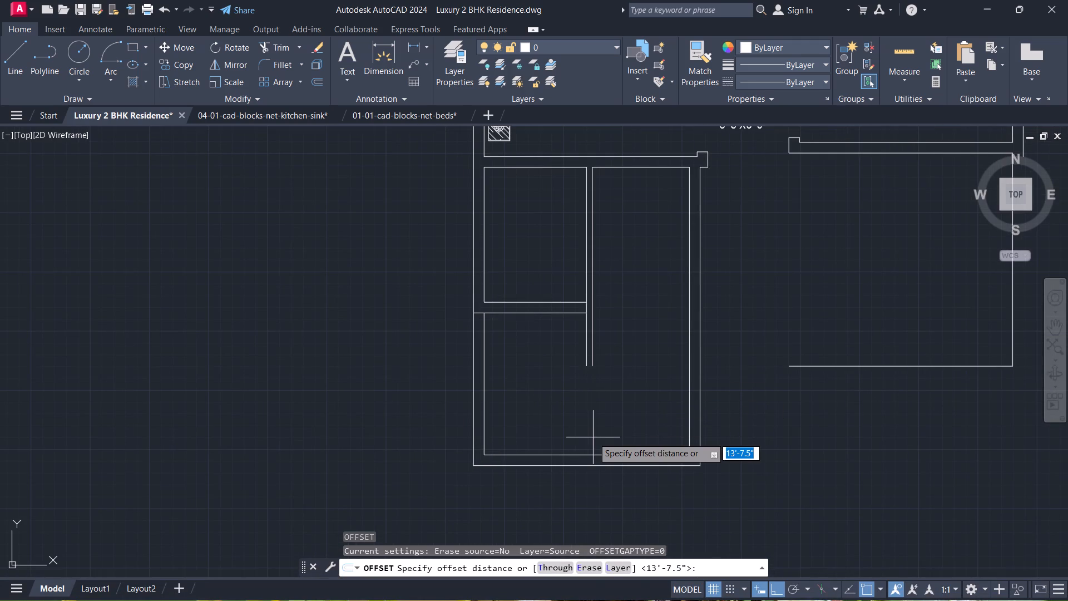
key("Escape")
type("O")
key("space")
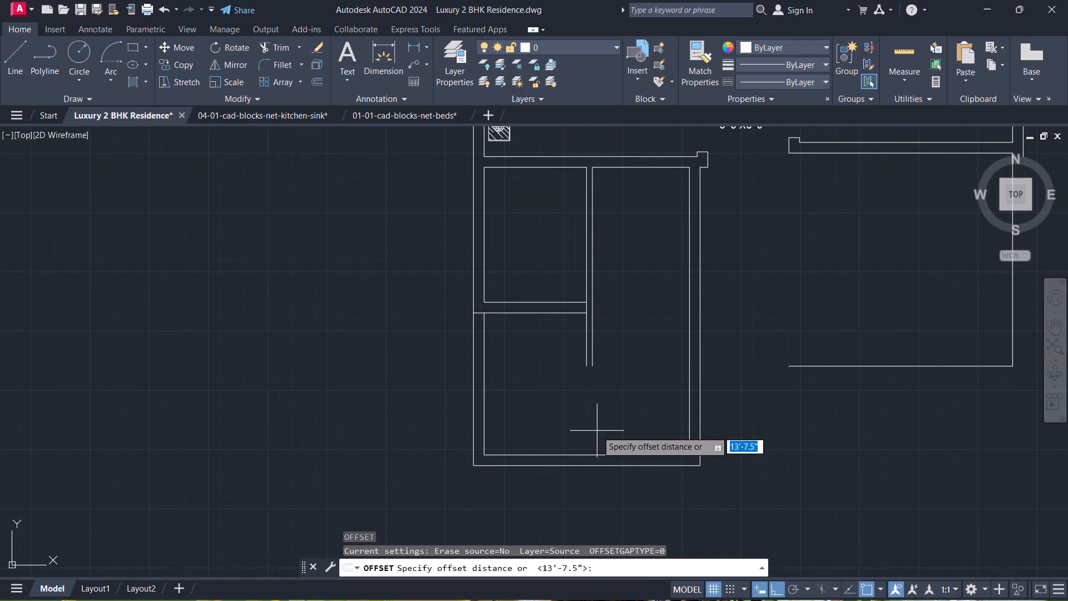
type("13'")
key("Return")
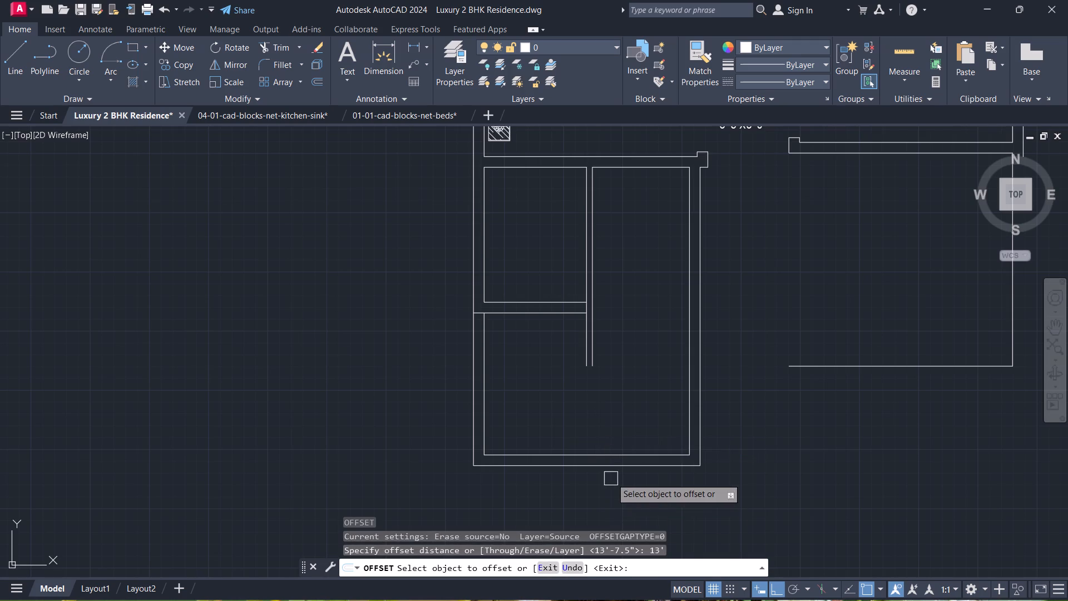
scroll(611, 478, "up", 1)
left_click(624, 454)
left_click(621, 511)
scroll(633, 488, "down", 3)
middle_click_drag(634, 487, 711, 378)
scroll(693, 395, "up", 1)
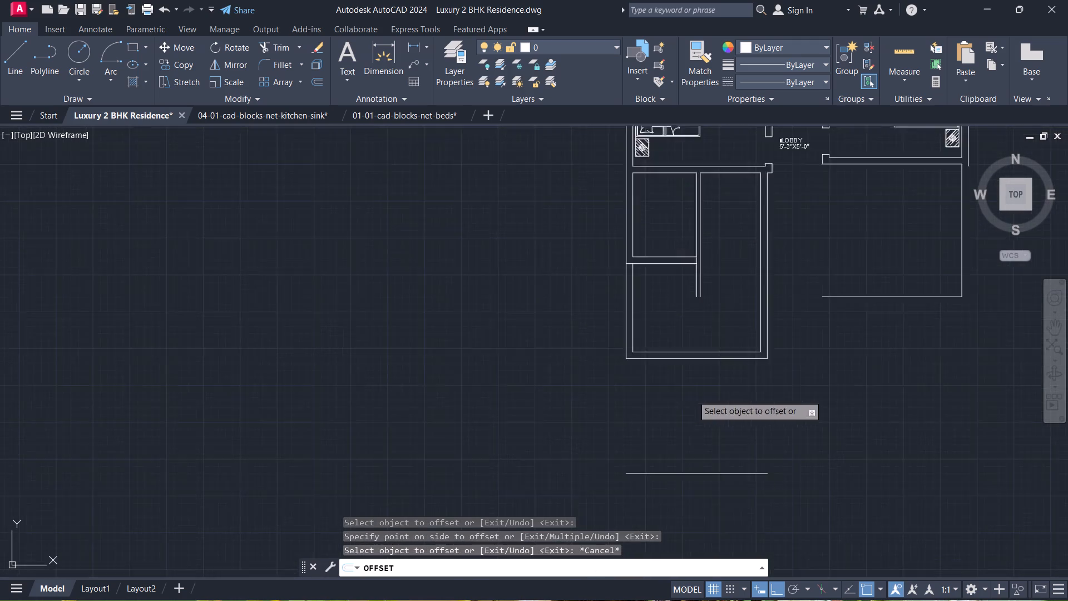
key("Escape")
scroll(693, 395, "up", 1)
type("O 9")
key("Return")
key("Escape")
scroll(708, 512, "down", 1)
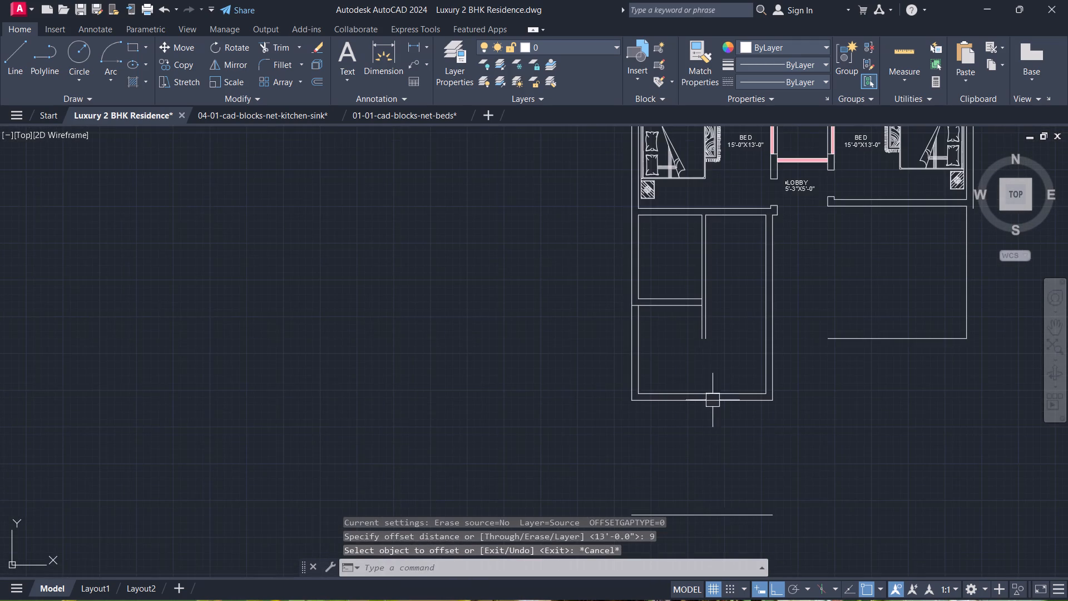
Offset the narrow east room's top wall line 6' toward the south.
scroll(705, 335, "up", 3)
scroll(510, 218, "down", 1)
middle_click_drag(510, 218, 518, 434)
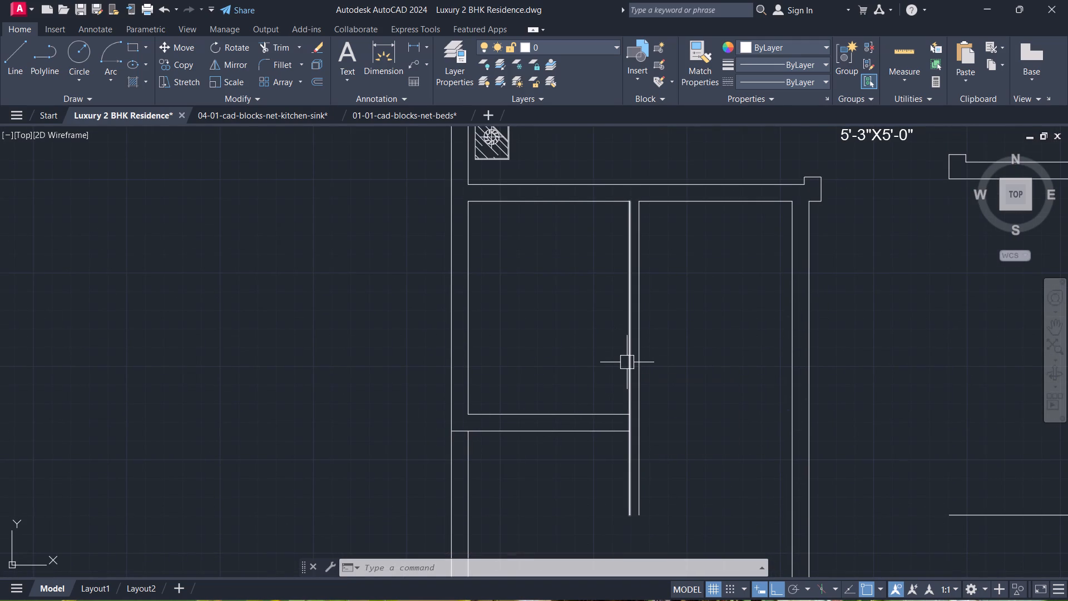
scroll(652, 318, "up", 1)
type("O")
key("space")
key("6")
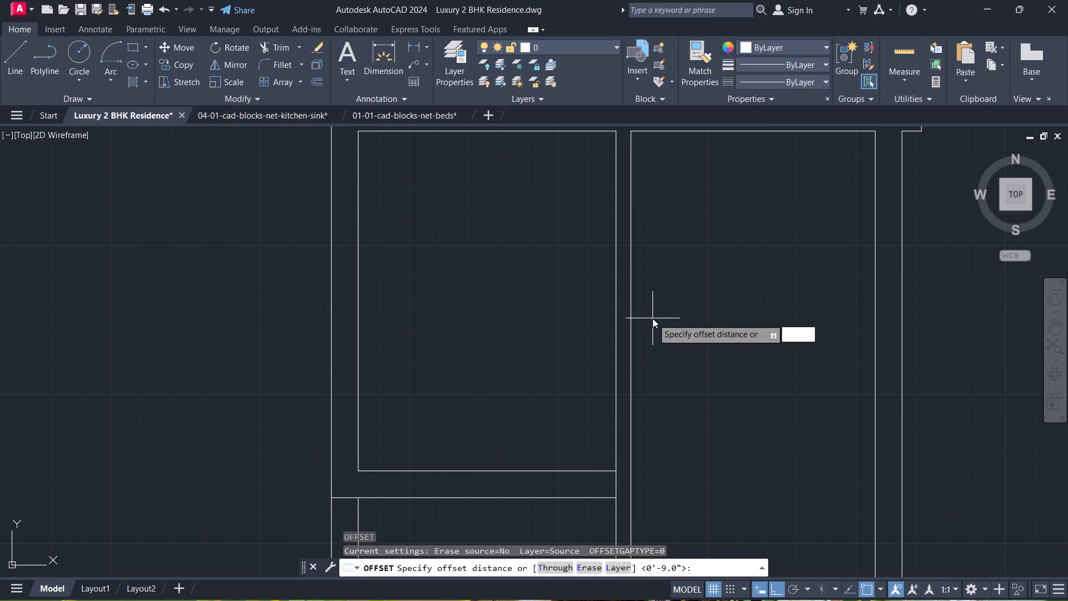
key("apostrophe")
key("Return")
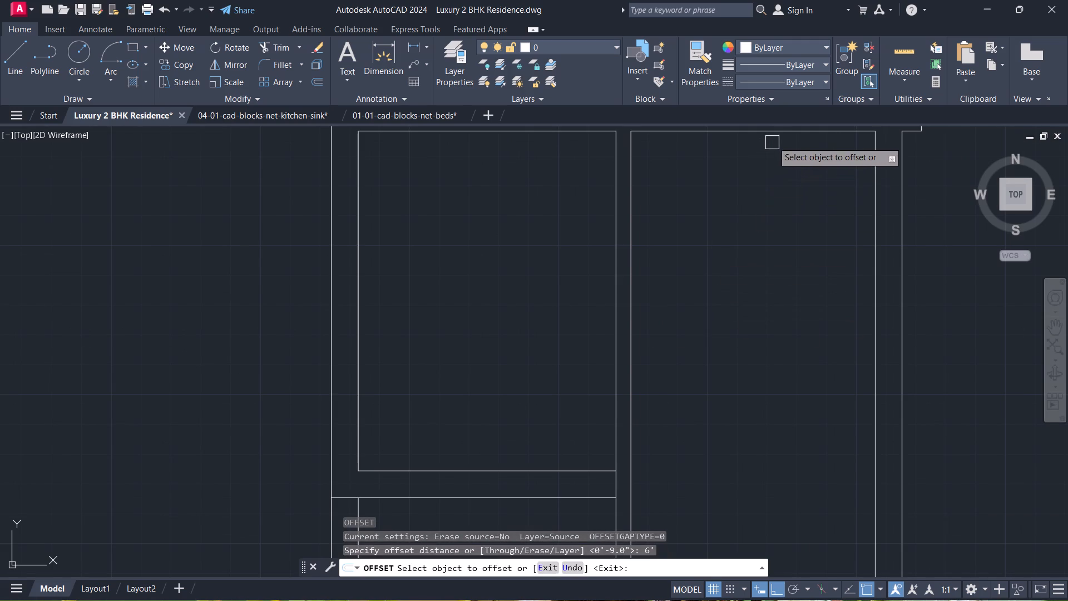
left_click(778, 137)
left_click(745, 238)
key("Escape")
Offset the new horizontal line in the east room 9" toward the south to give the cross wall its thickness.
type("O 9")
key("Return")
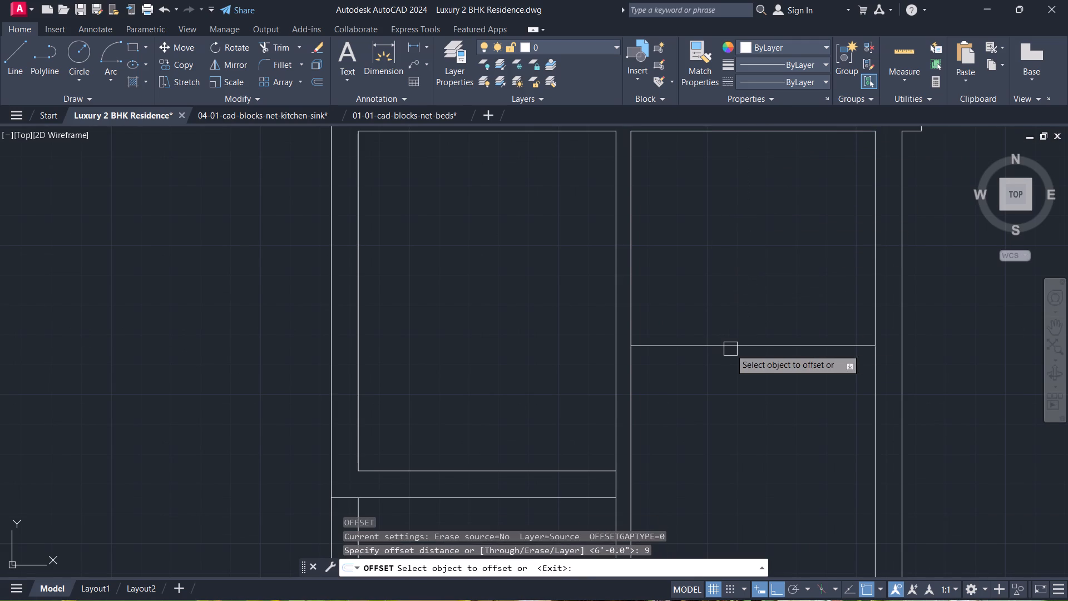
left_click(752, 330)
left_click(745, 352)
left_click(735, 388)
key("Escape")
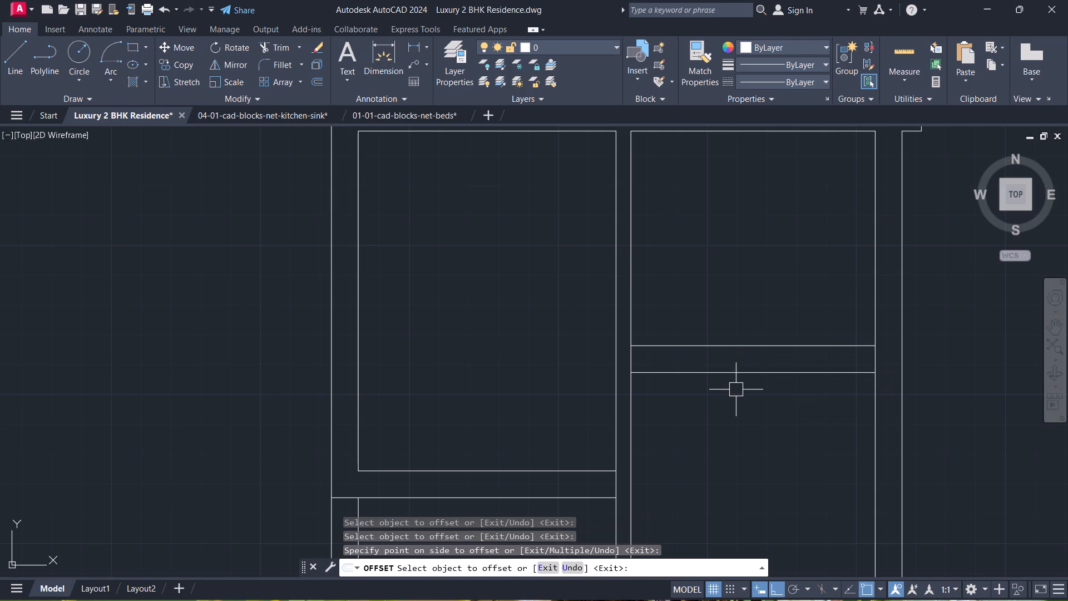
Extend the cross wall's lower line west and the west room's bottom line east, each across the vertical partition wall.
type("EX")
key("space")
left_click(664, 379)
key("Escape")
key("space")
left_click(594, 471)
key("Escape")
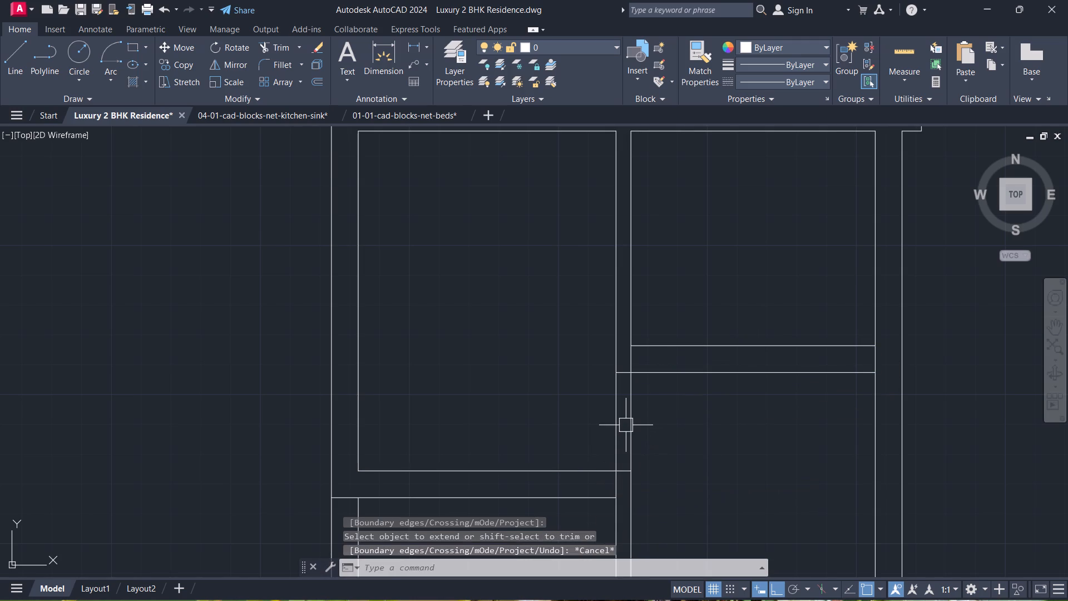
Offset the vertical partition's west line 9" toward the east.
type("O")
key("space")
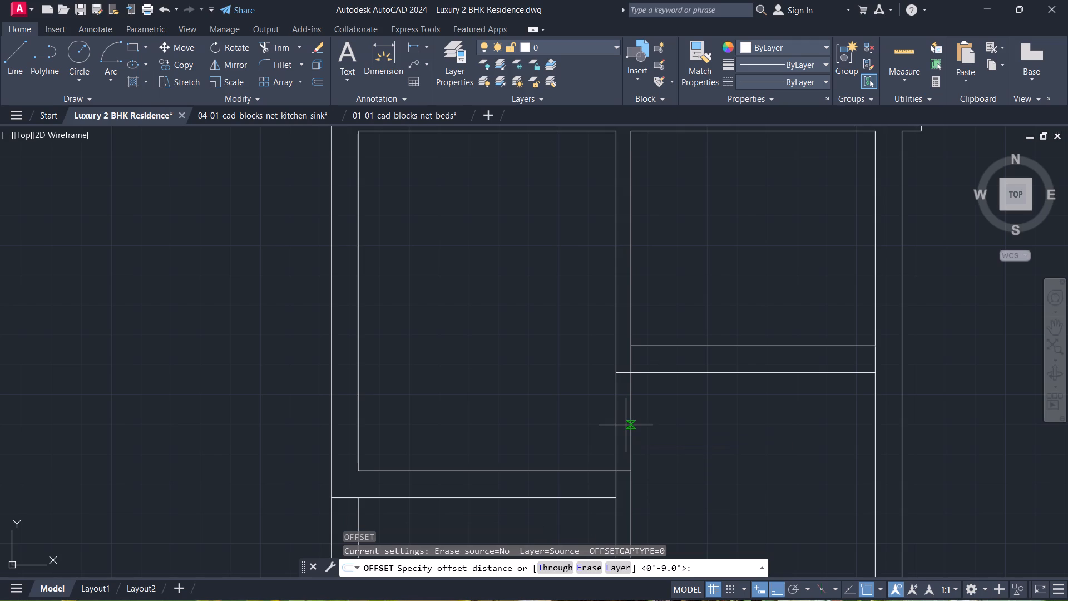
key("9")
key("Return")
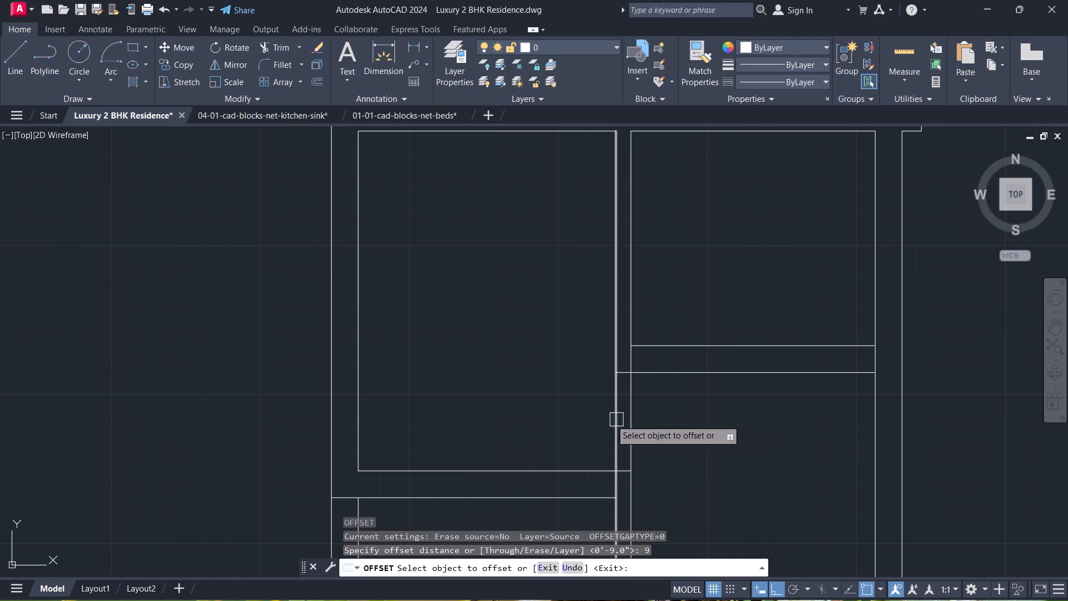
left_click_drag(612, 420, 634, 423)
left_click(681, 416)
key("Escape")
Trim the offset vertical line where it runs above the cross wall's lower line.
type("TR")
key("space")
scroll(647, 365, "up", 1)
middle_click_drag(646, 364, 658, 146)
scroll(658, 146, "up", 1)
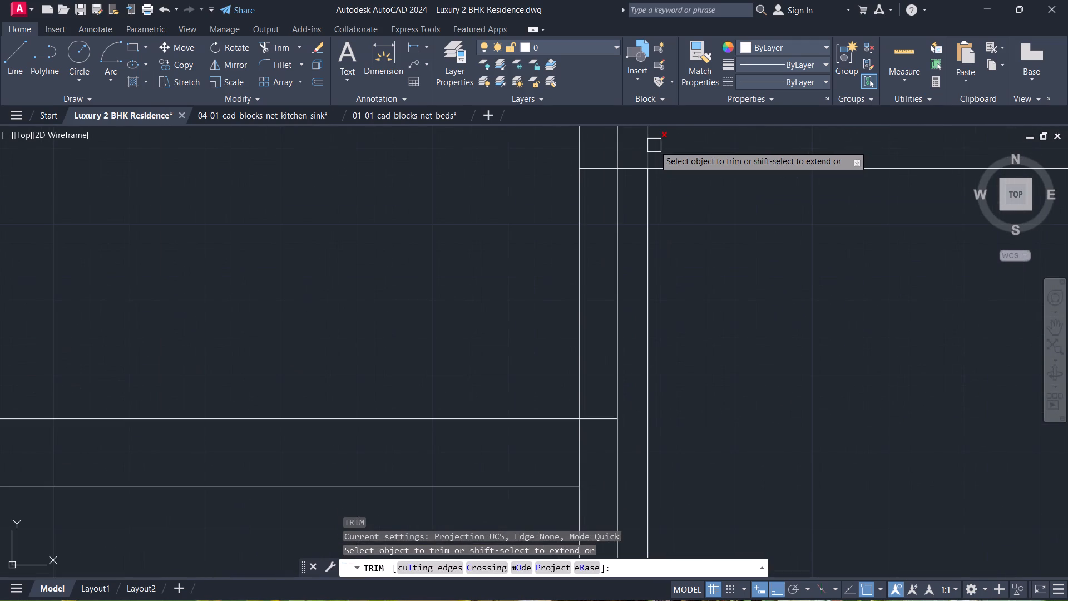
left_click(654, 145)
key("Escape")
Extend both lines of the west room's bottom wall east to the inner line of the long east wall.
scroll(674, 189, "down", 4)
middle_click_drag(677, 208, 652, 349)
scroll(646, 379, "up", 3)
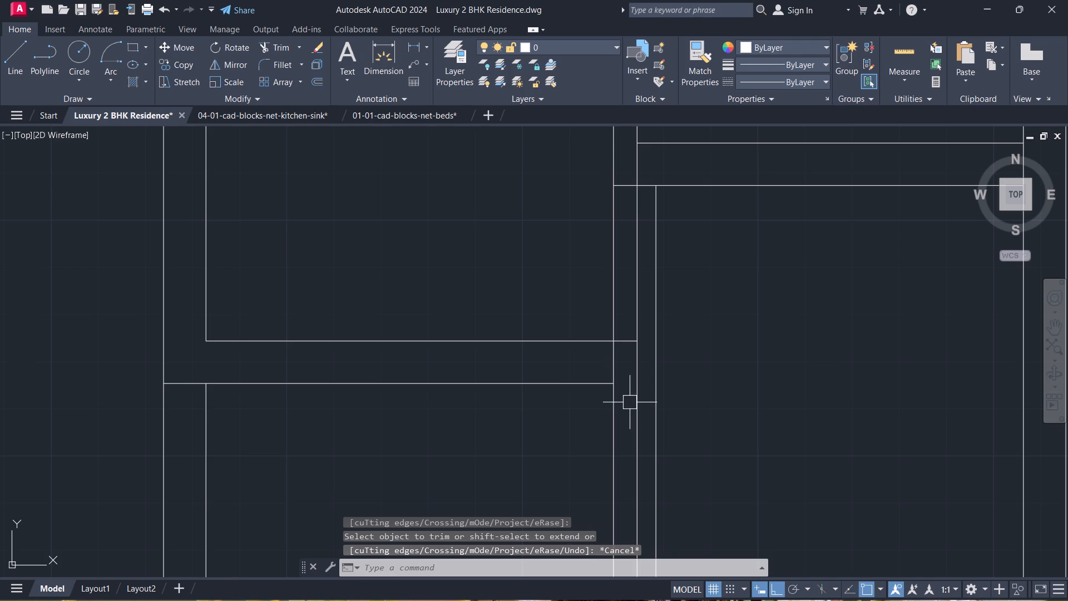
key("Escape")
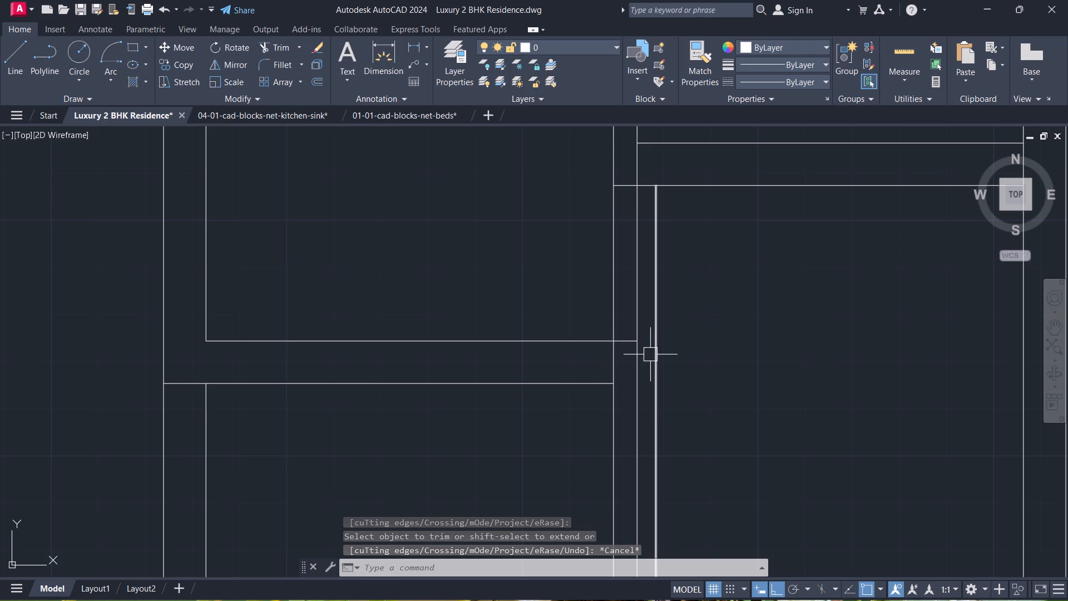
type("EX")
key("space")
left_click(568, 339)
left_click(585, 341)
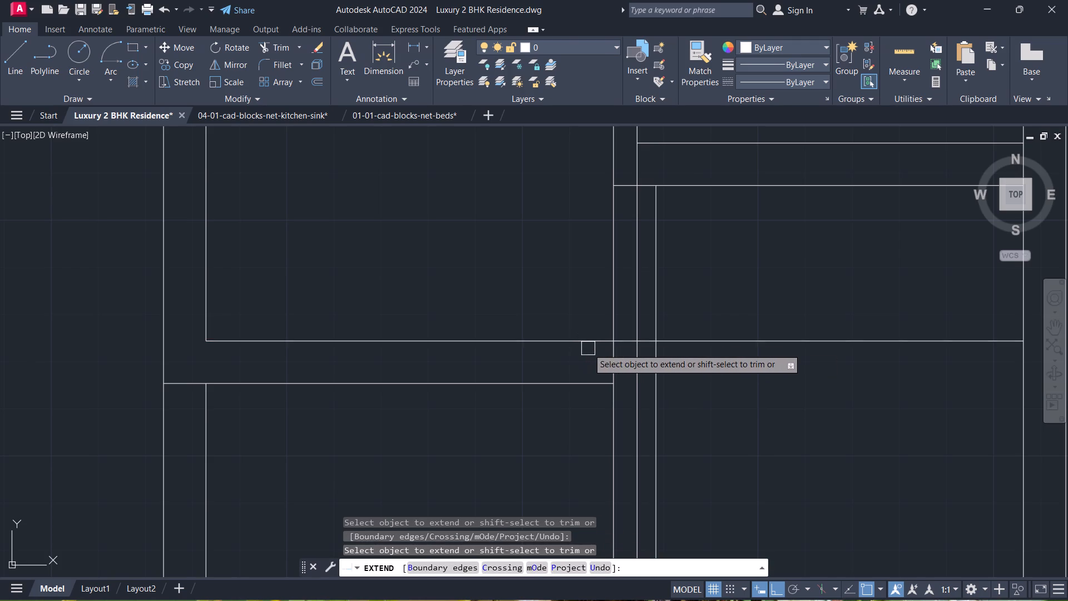
left_click(570, 385)
left_click(585, 381)
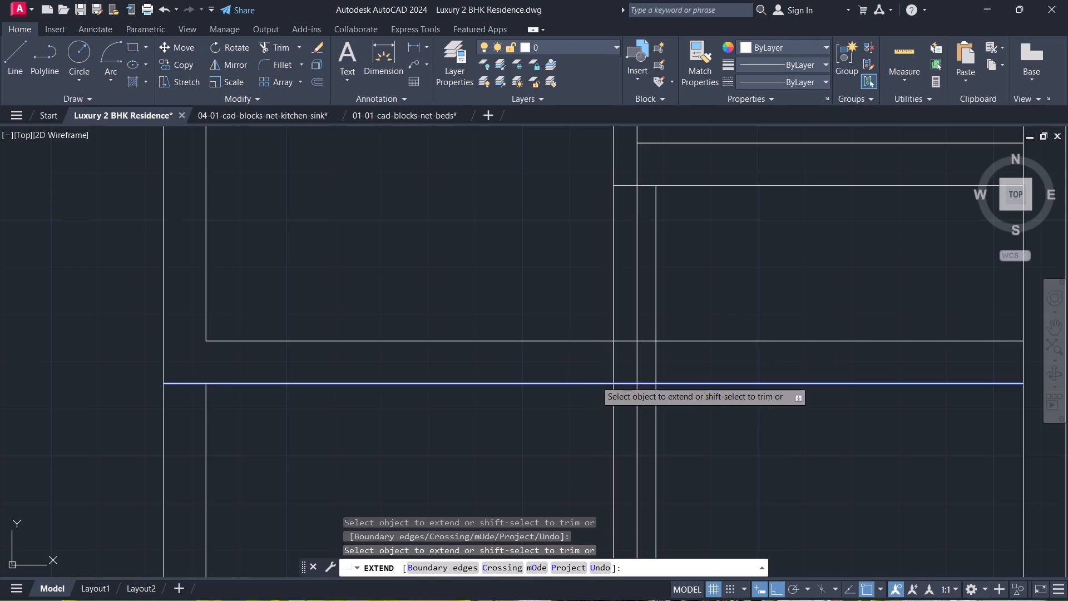
left_click(596, 381)
key("Escape")
Trim the partition's east line inside the extended horizontal wall and cut the vertical lines running below that wall.
middle_click_drag(651, 371, 656, 373)
scroll(644, 362, "up", 2)
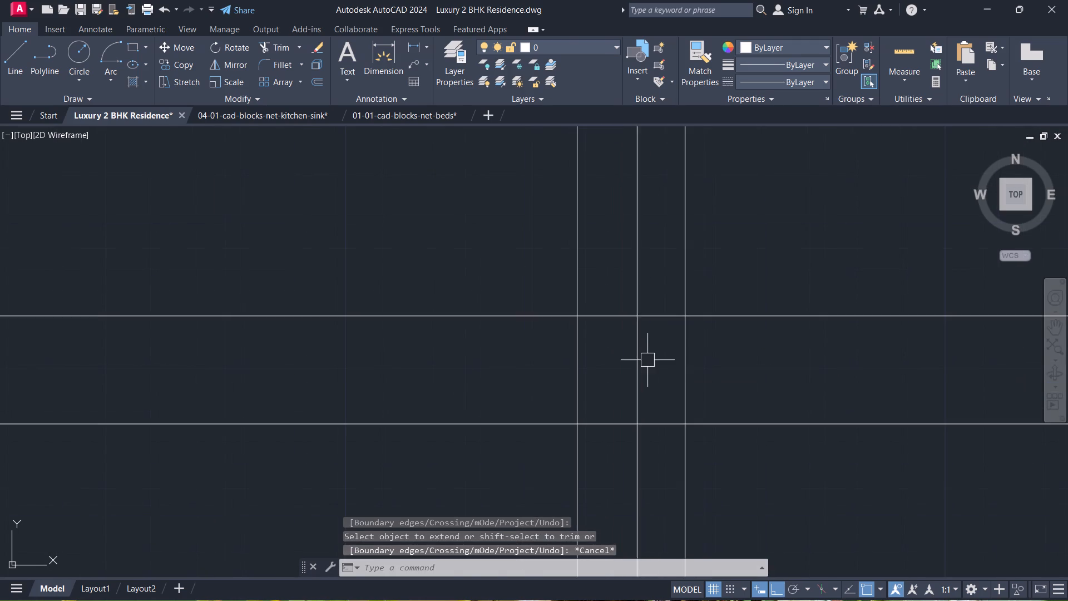
left_click(649, 360)
left_click(620, 357)
key("Escape")
type("TR")
key("space")
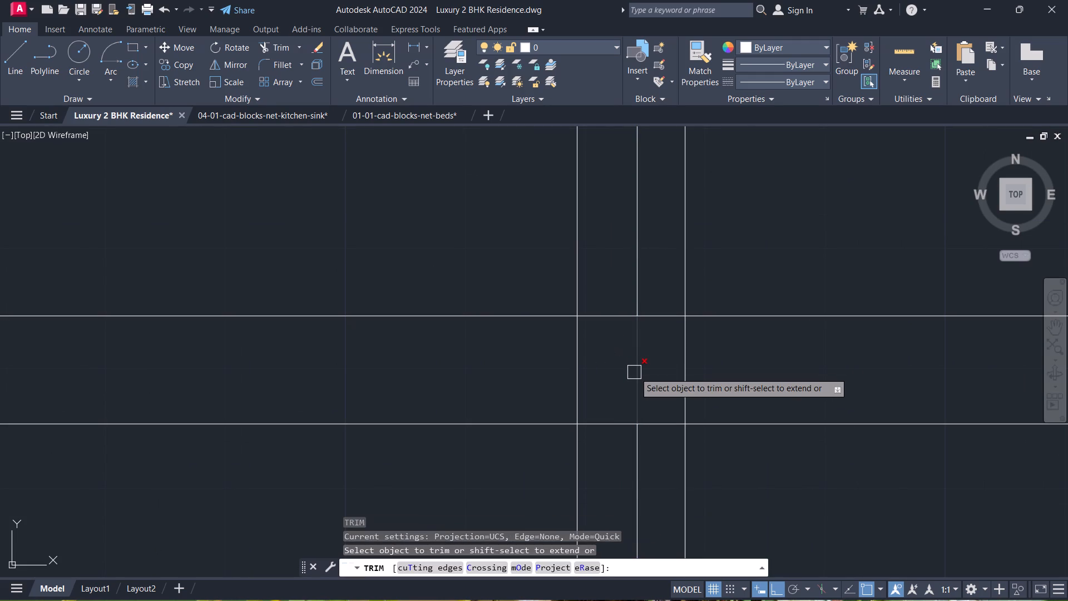
left_click(635, 372)
scroll(726, 471, "down", 1)
scroll(731, 472, "up", 1)
scroll(732, 472, "down", 1)
left_click(739, 484)
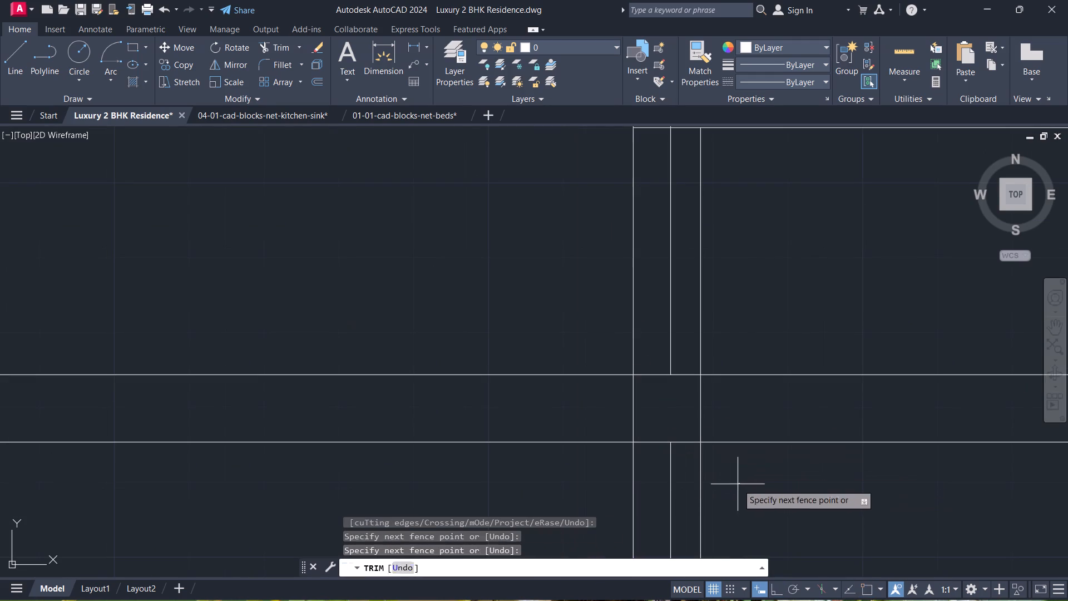
left_click(550, 490)
key("Escape")
Trim the 9" offset vertical line where it crosses the extended horizontal wall.
scroll(700, 419, "up", 1)
middle_click_drag(700, 419, 699, 438)
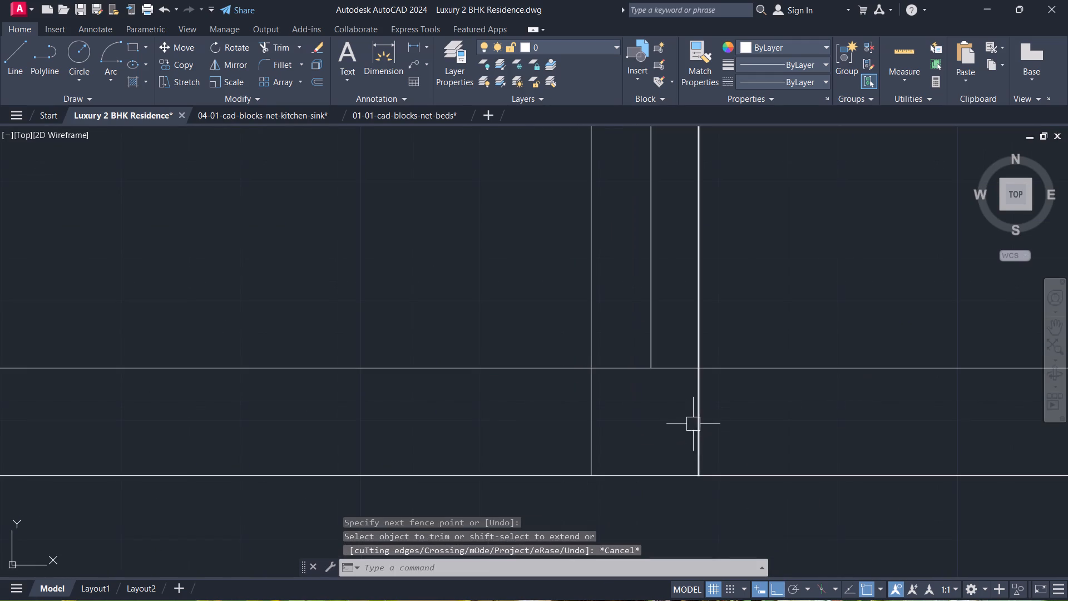
key("space")
left_click(706, 427)
left_click(656, 425)
key("Escape")
Trim the partition's east line between the two lines of the east room's cross wall.
scroll(683, 354, "down", 2)
middle_click_drag(683, 354, 671, 475)
scroll(664, 459, "up", 1)
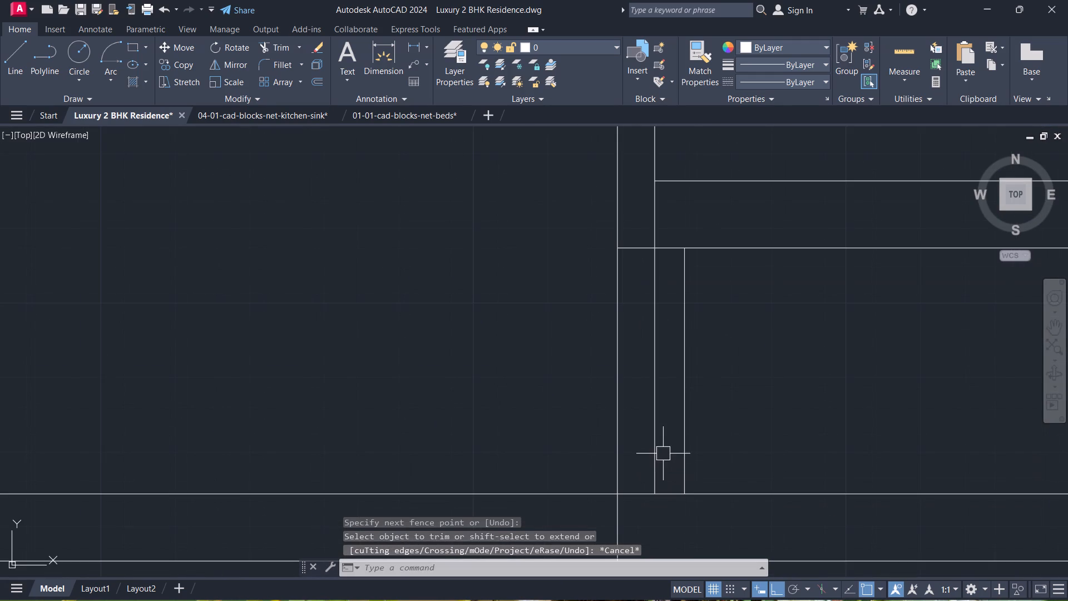
key("space")
left_click(659, 219)
key("Escape")
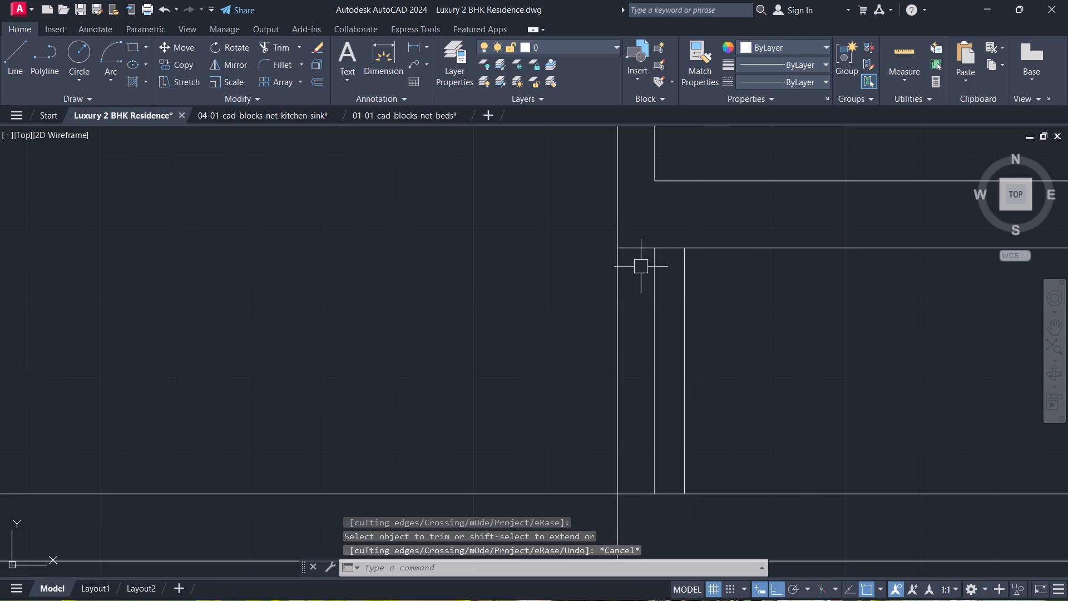
Hatch the partition segment between the cross wall and the lower horizontal wall solid, in colour 221,179,212.
type("H")
key("space")
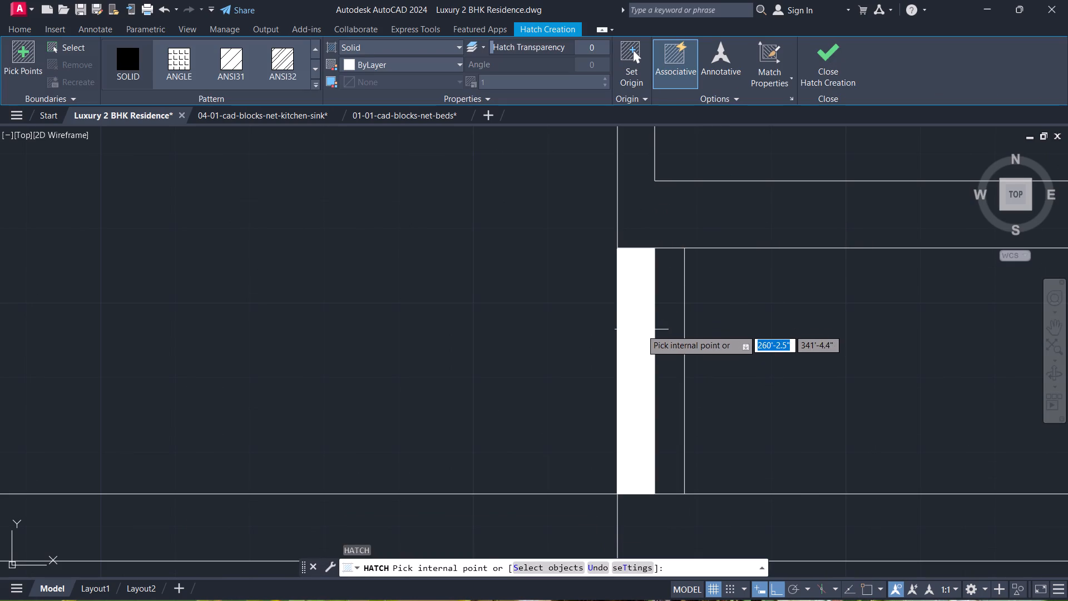
left_click(643, 327)
left_click(408, 70)
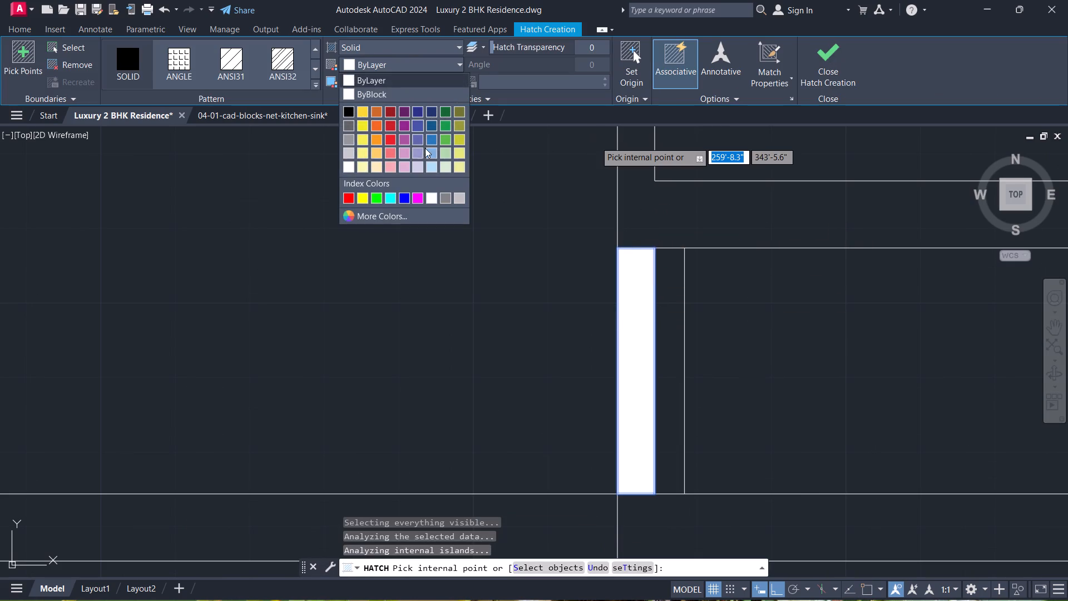
left_click(407, 169)
key("Escape")
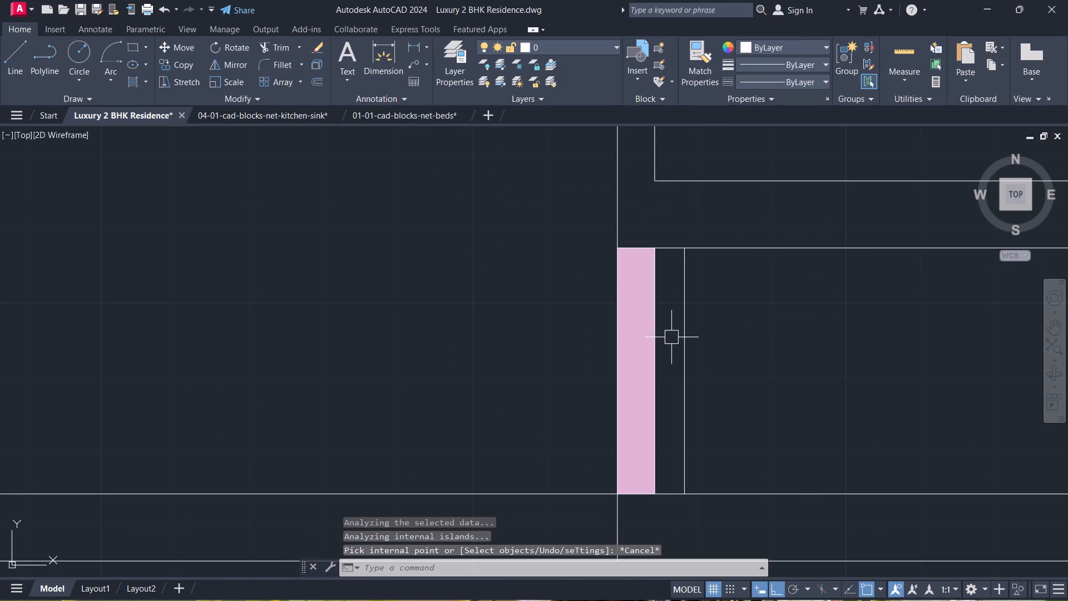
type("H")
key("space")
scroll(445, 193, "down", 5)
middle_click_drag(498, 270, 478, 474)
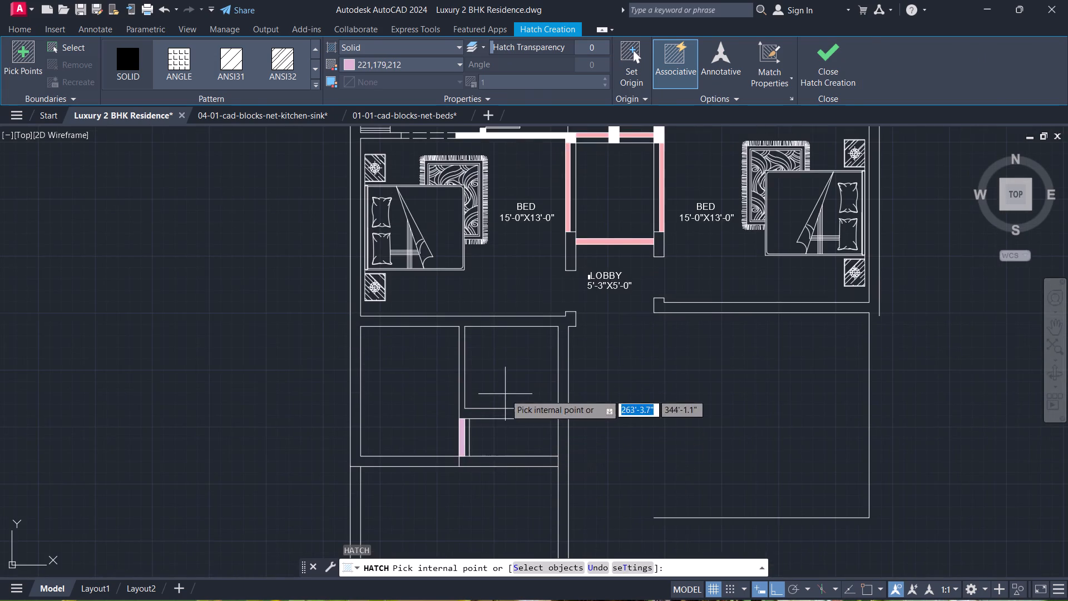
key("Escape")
Recolour the partition segment's solid hatch to the light pink used for the hatches around the lobby.
scroll(463, 425, "up", 4)
left_click(458, 438)
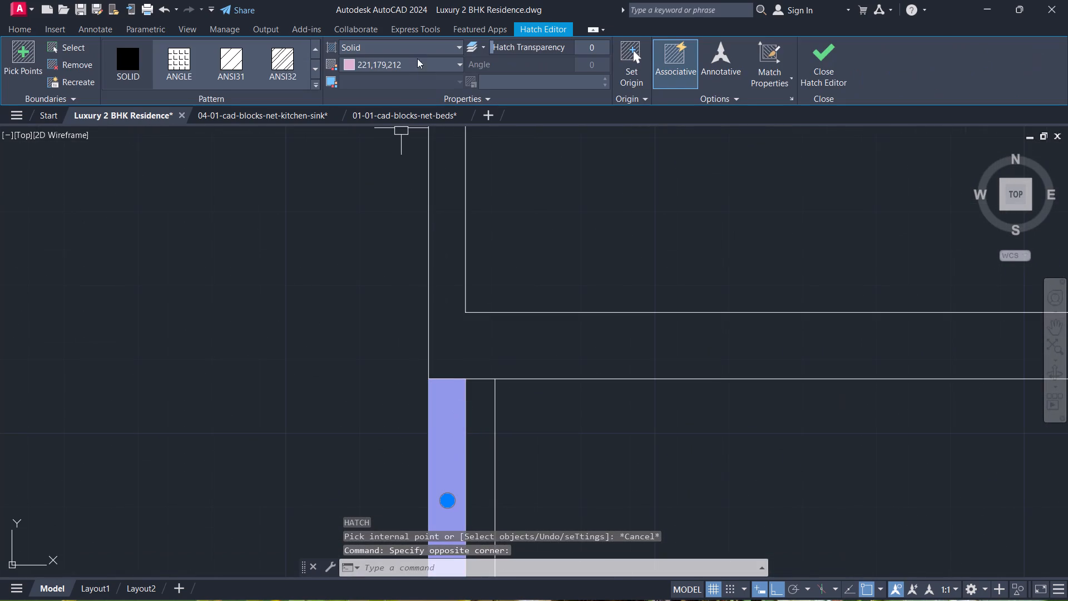
left_click(403, 62)
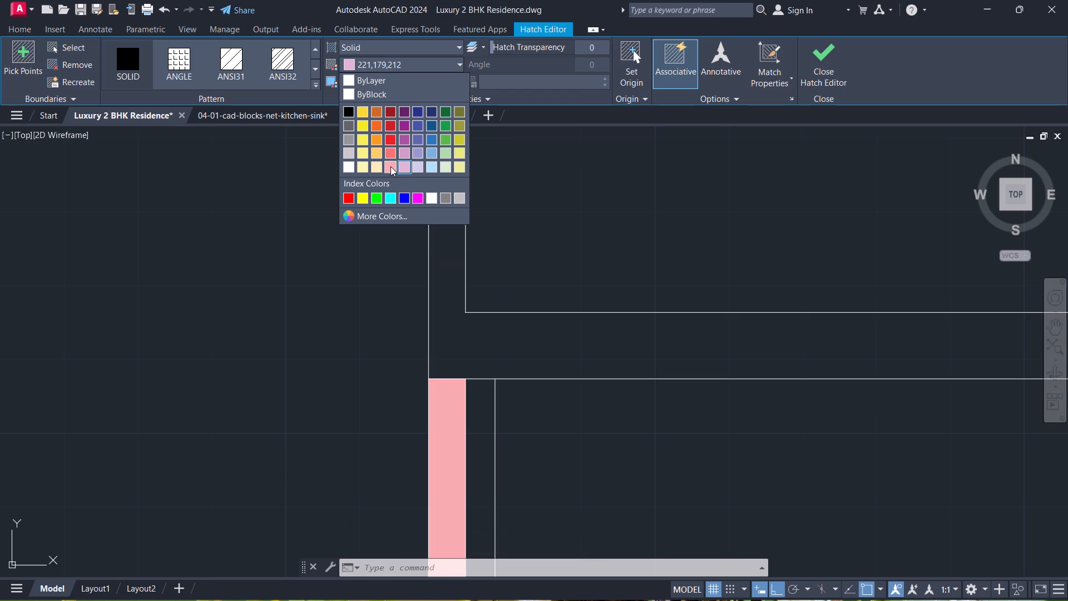
left_click(390, 166)
key("Escape")
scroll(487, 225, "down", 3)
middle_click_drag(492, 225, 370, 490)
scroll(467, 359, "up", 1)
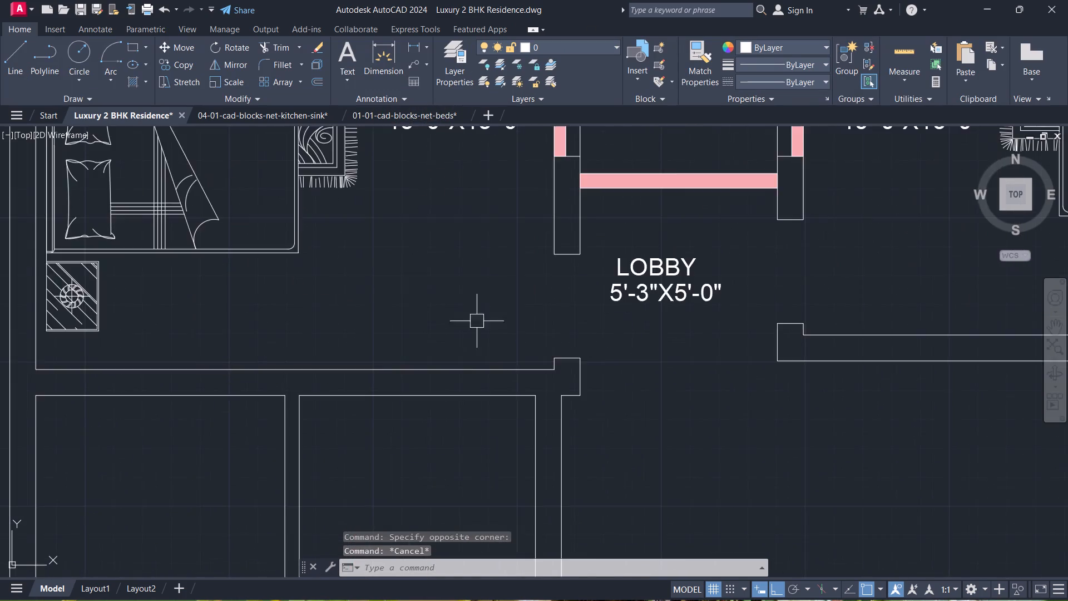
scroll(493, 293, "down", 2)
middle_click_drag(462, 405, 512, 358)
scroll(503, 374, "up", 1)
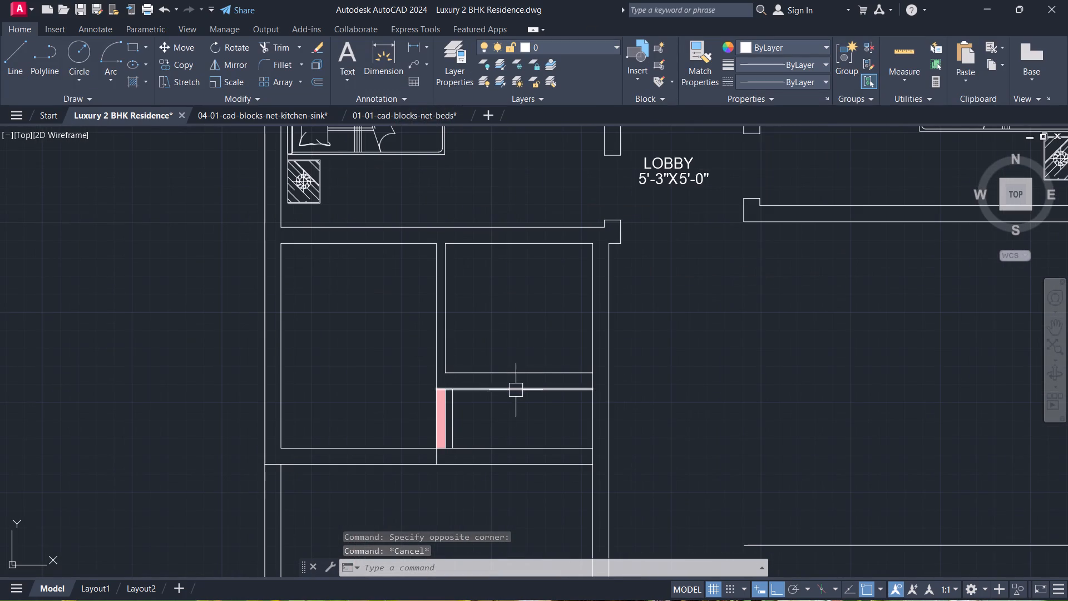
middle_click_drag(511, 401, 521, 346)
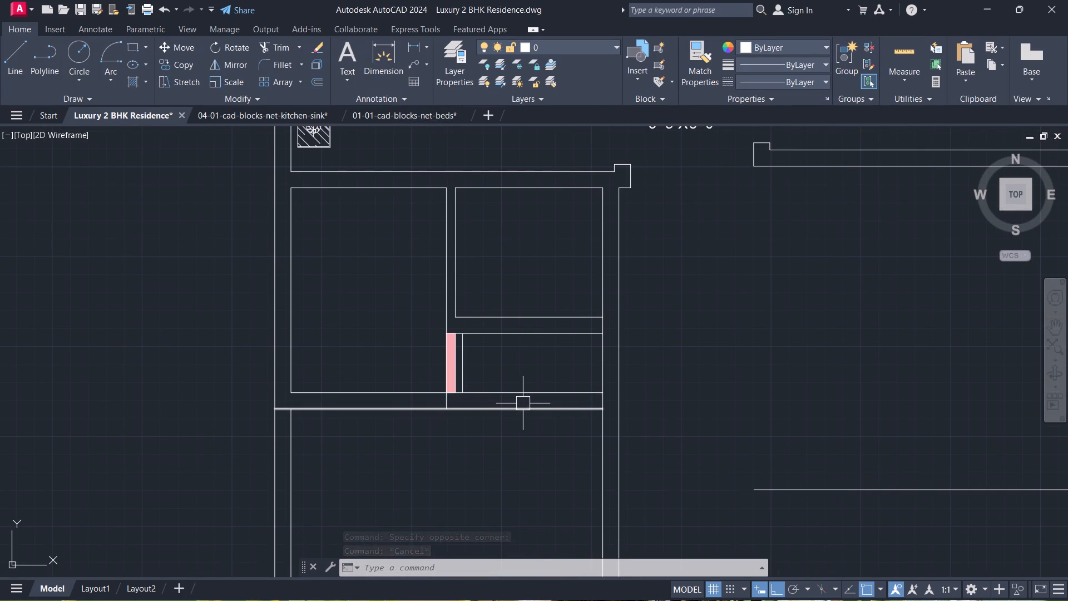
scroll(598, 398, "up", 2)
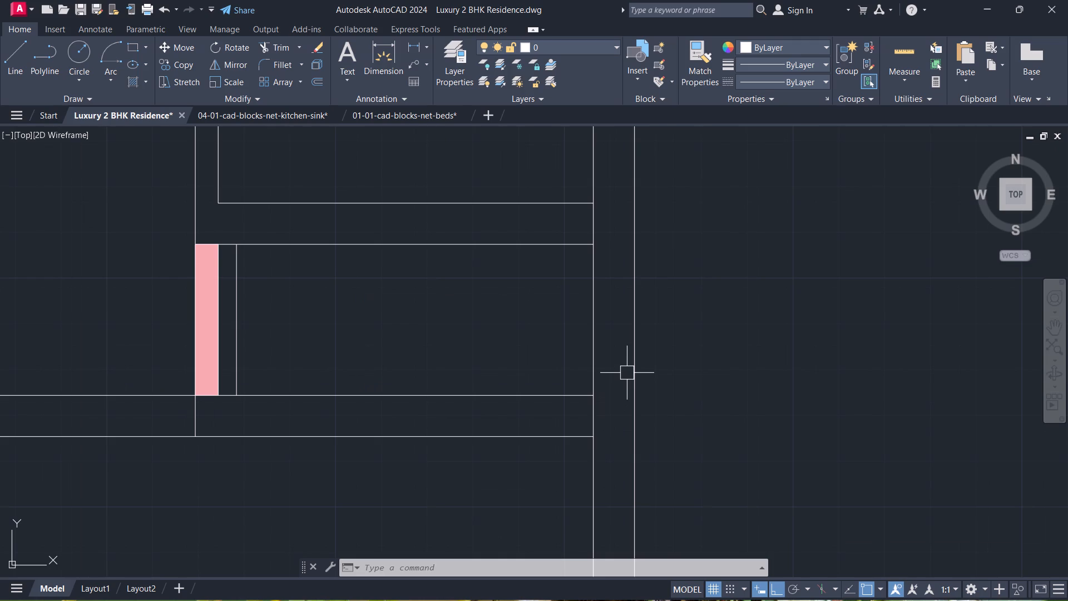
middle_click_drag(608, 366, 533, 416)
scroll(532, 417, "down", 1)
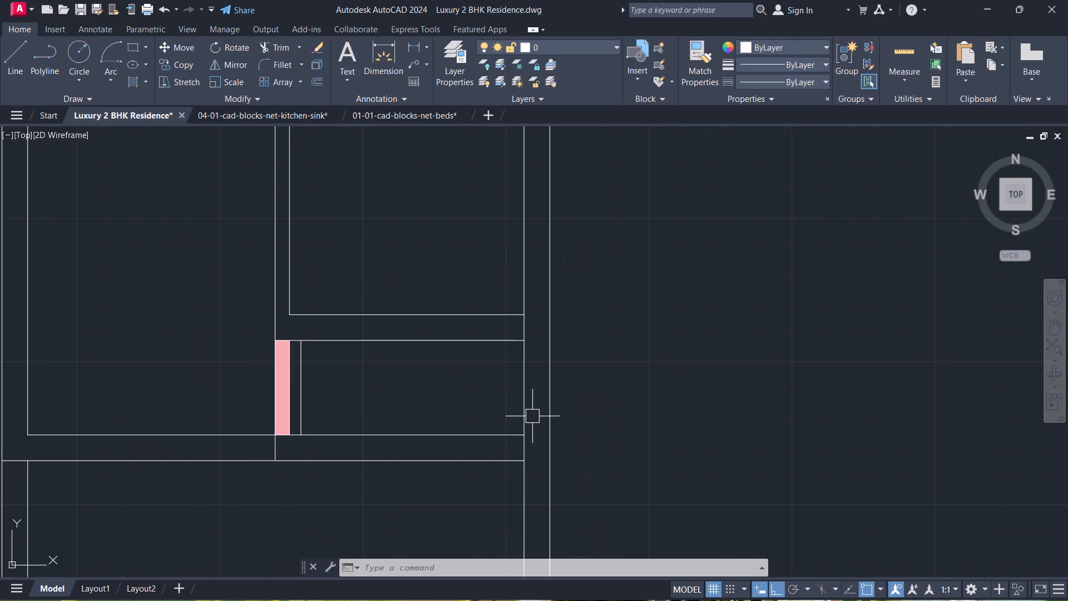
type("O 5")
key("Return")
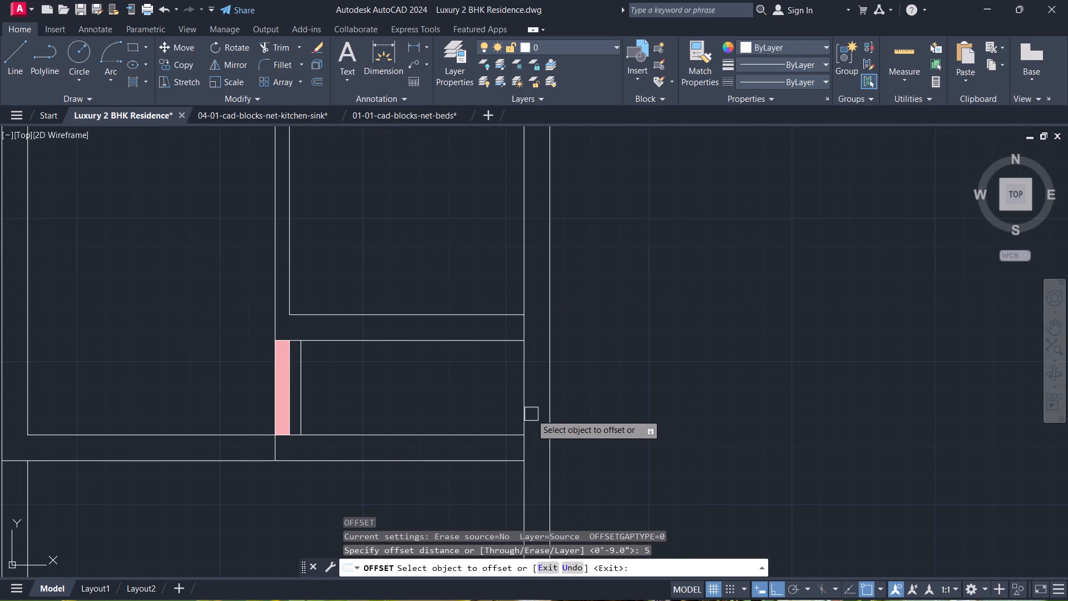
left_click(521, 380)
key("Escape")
Measure the thickness of the pink-hatched partition segment.
type("DI")
key("space")
left_click(275, 393)
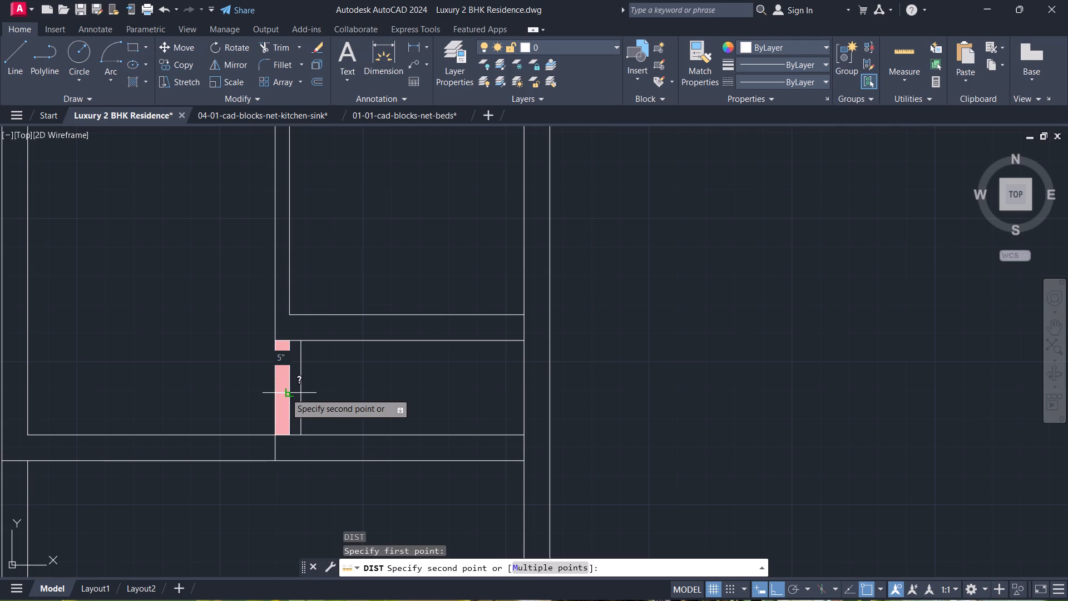
key("Escape")
Offset the east wall's outer line 5" inward, towards the rooms.
scroll(284, 395, "up", 1)
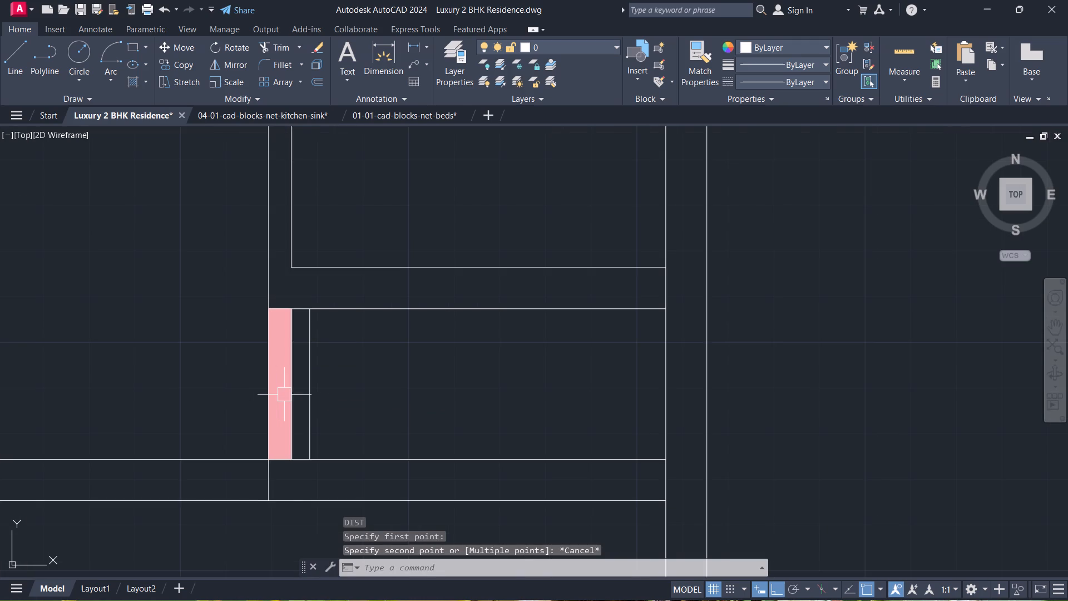
scroll(284, 395, "up", 2)
scroll(284, 395, "down", 3)
type("O")
key("space")
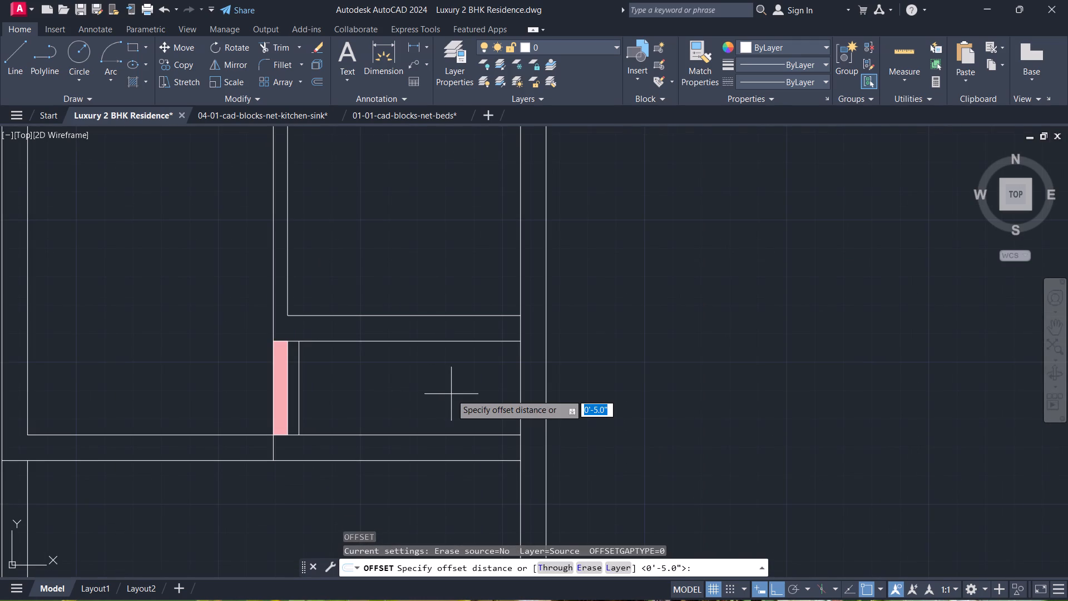
key("Return")
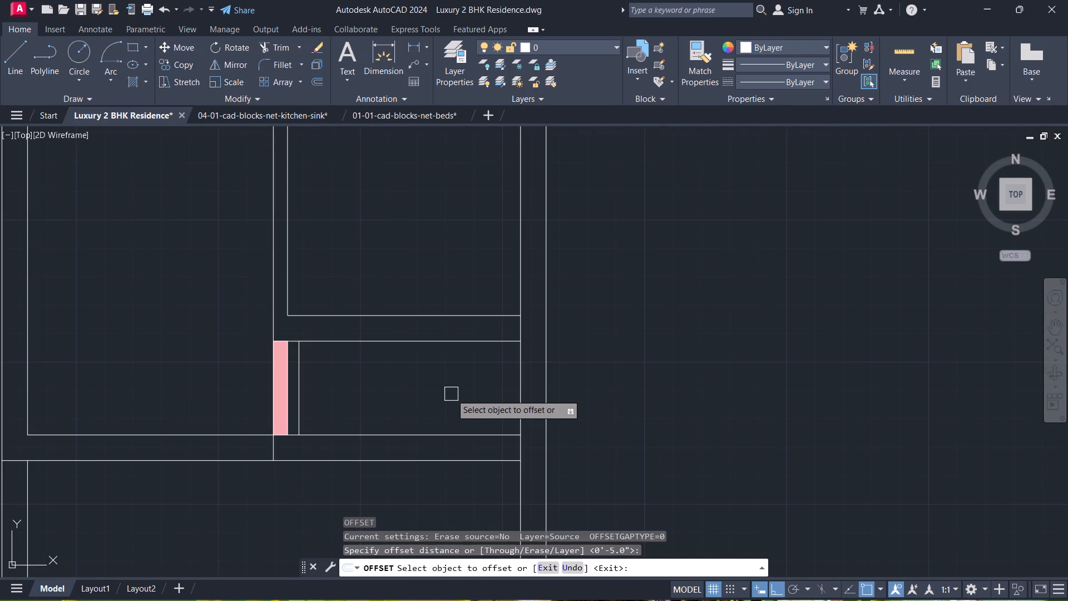
left_click(547, 395)
left_click(475, 387)
key("Escape")
Extend both lines of the cross wall and of the lower horizontal wall east to the east wall's outer line.
scroll(512, 377, "up", 1)
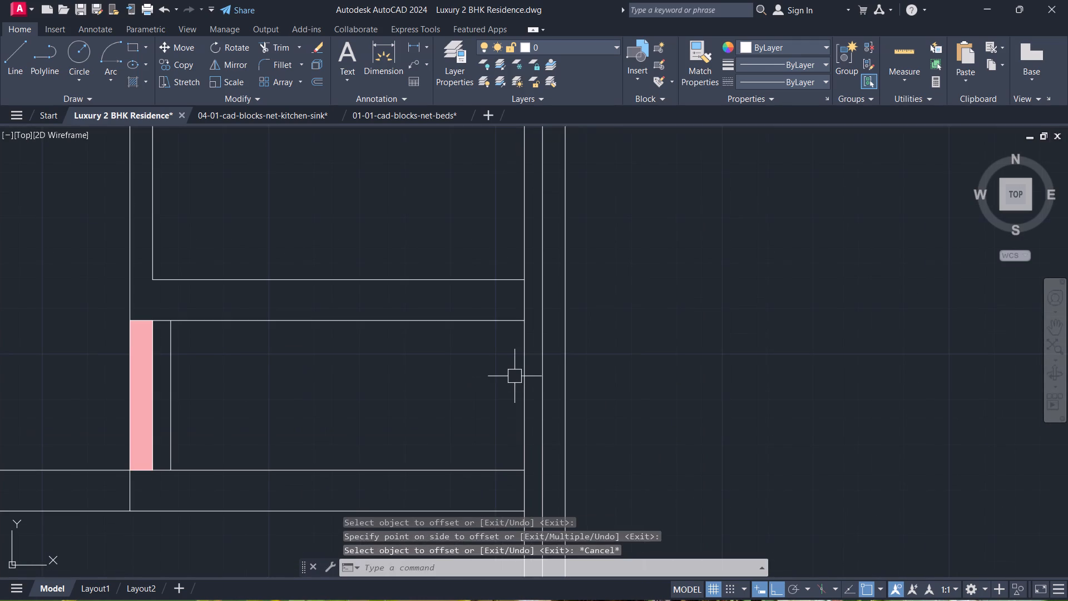
type("EX")
key("space")
left_click(483, 243)
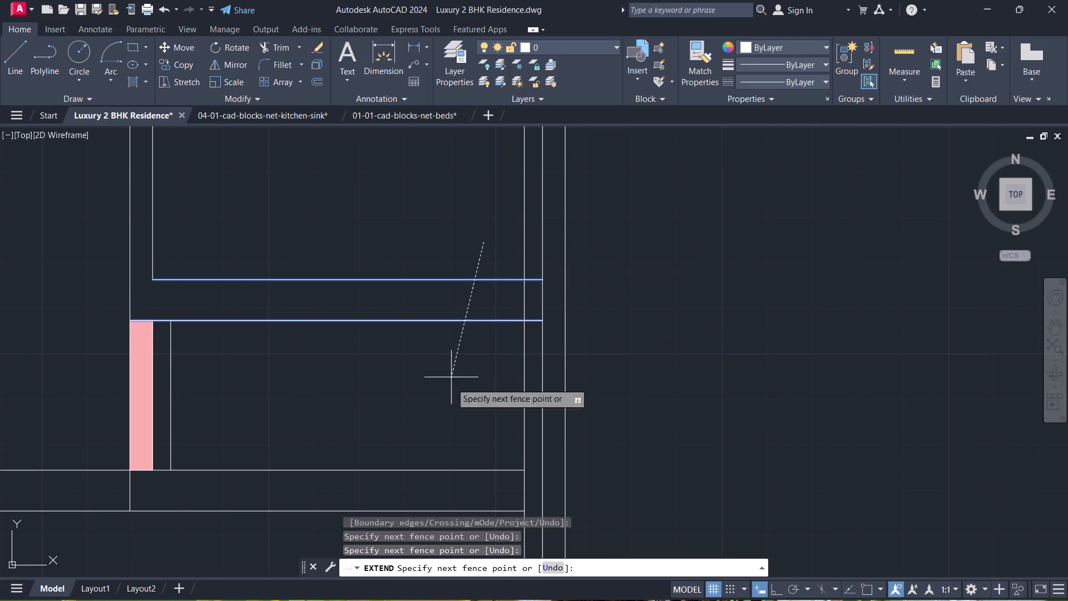
left_click(459, 515)
left_click(488, 258)
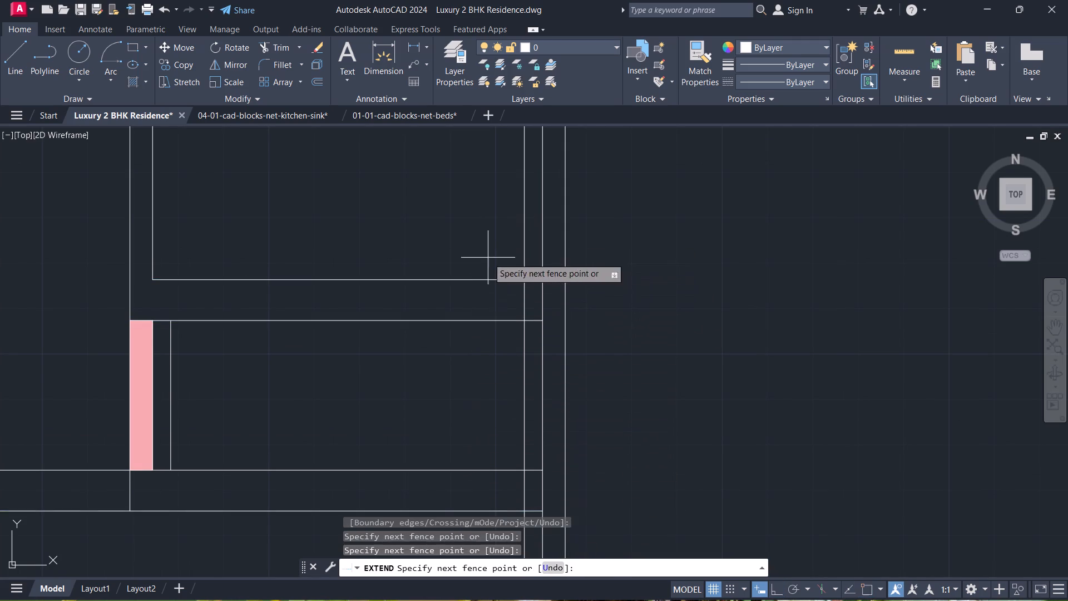
middle_click_drag(472, 505, 491, 397)
left_click(476, 440)
key("Escape")
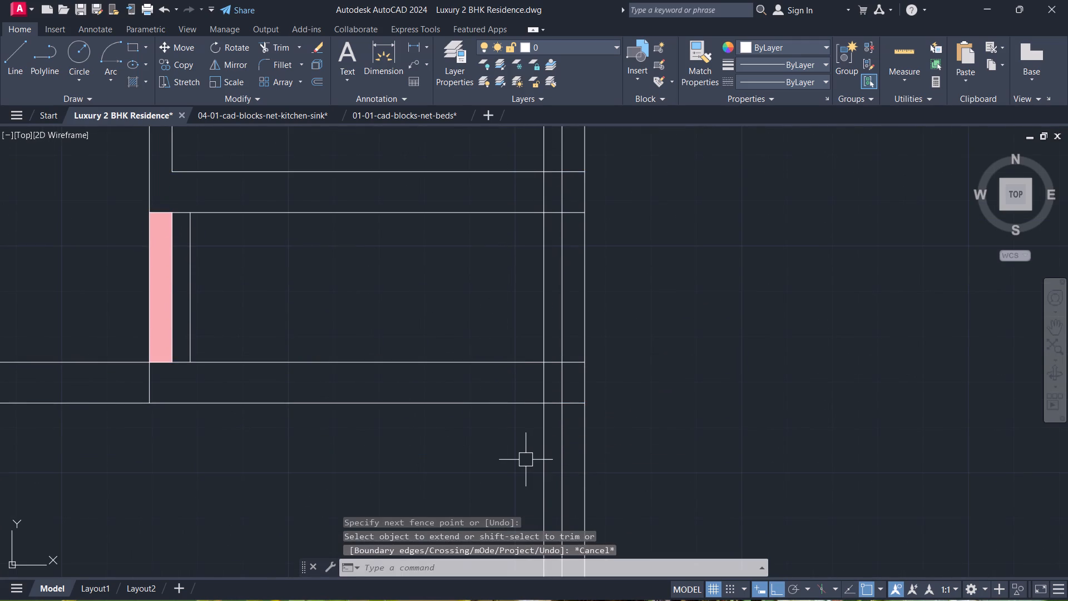
Trim the 5" offset line, keeping only the part between the cross wall and the lower horizontal wall.
type("TR")
key("space")
left_click(560, 443)
middle_click_drag(573, 345, 573, 494)
left_click(558, 289)
left_click(562, 342)
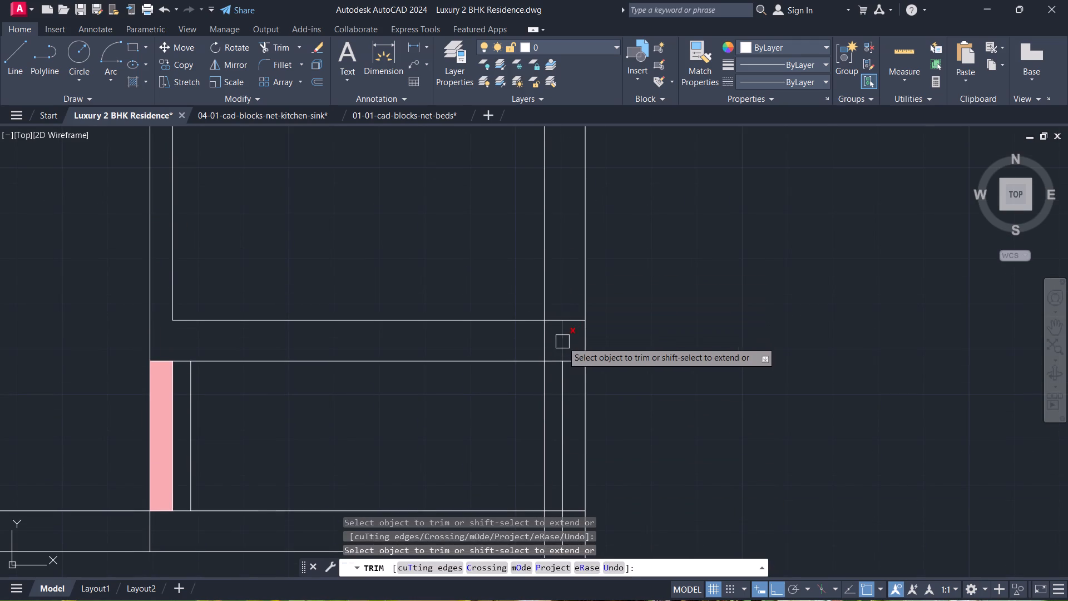
middle_click_drag(562, 388, 609, 271)
left_click(611, 428)
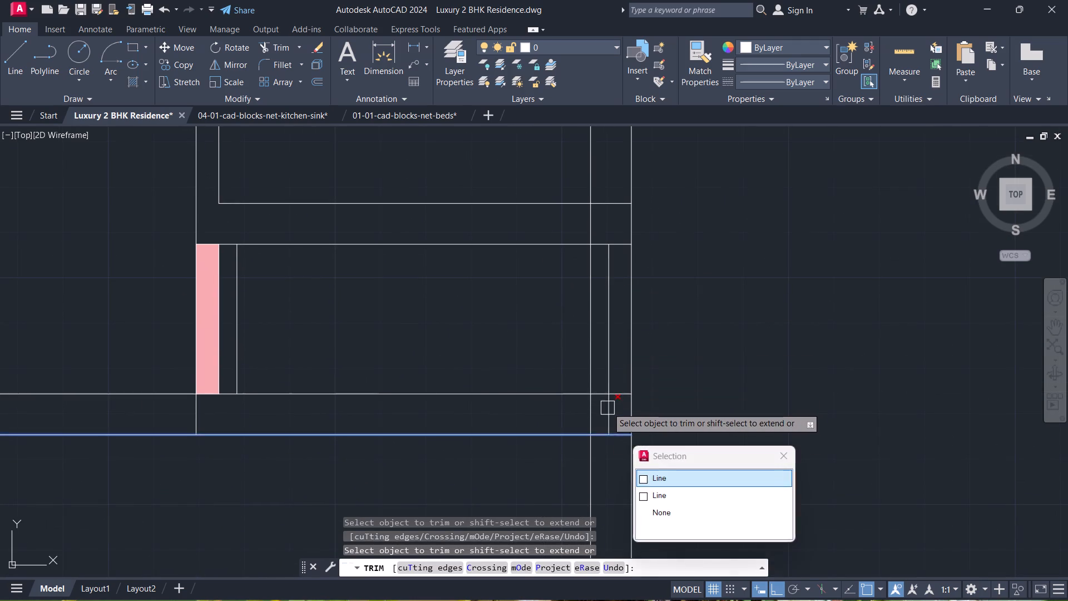
left_click(606, 410)
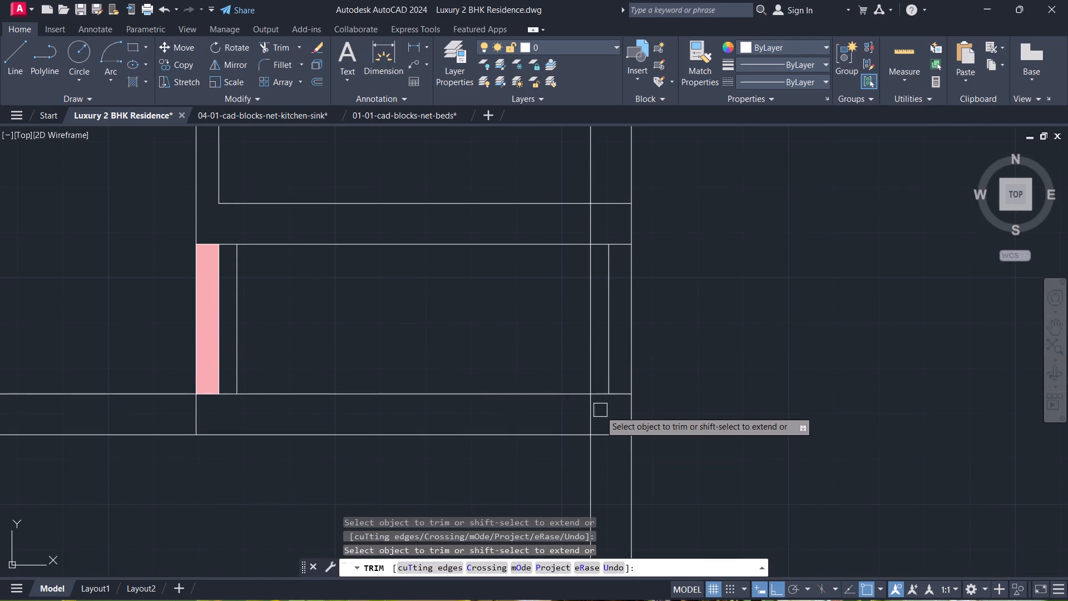
Clean up the east wall junctions by trimming overlapping line ends and the inner wall line across the cross wall and lower wall.
scroll(599, 425, "up", 1)
left_click(611, 438)
scroll(600, 395, "down", 1)
middle_click_drag(600, 395, 596, 433)
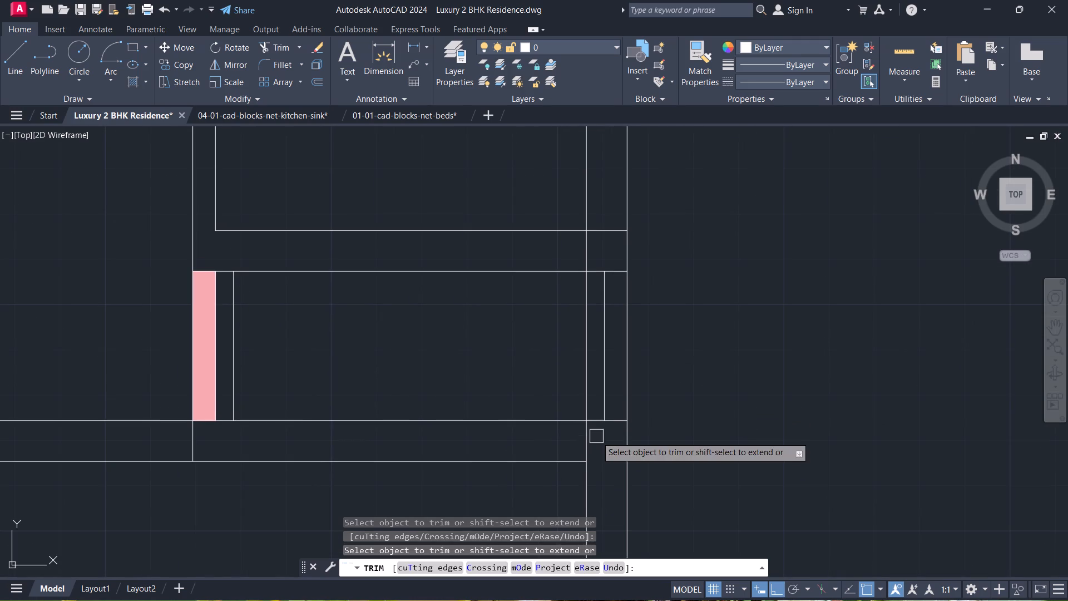
left_click(598, 437)
left_click(538, 437)
scroll(568, 362, "down", 2)
middle_click_drag(572, 331, 581, 369)
scroll(594, 310, "up", 2)
left_click_drag(591, 363, 591, 371)
left_click(594, 396)
left_click(579, 404)
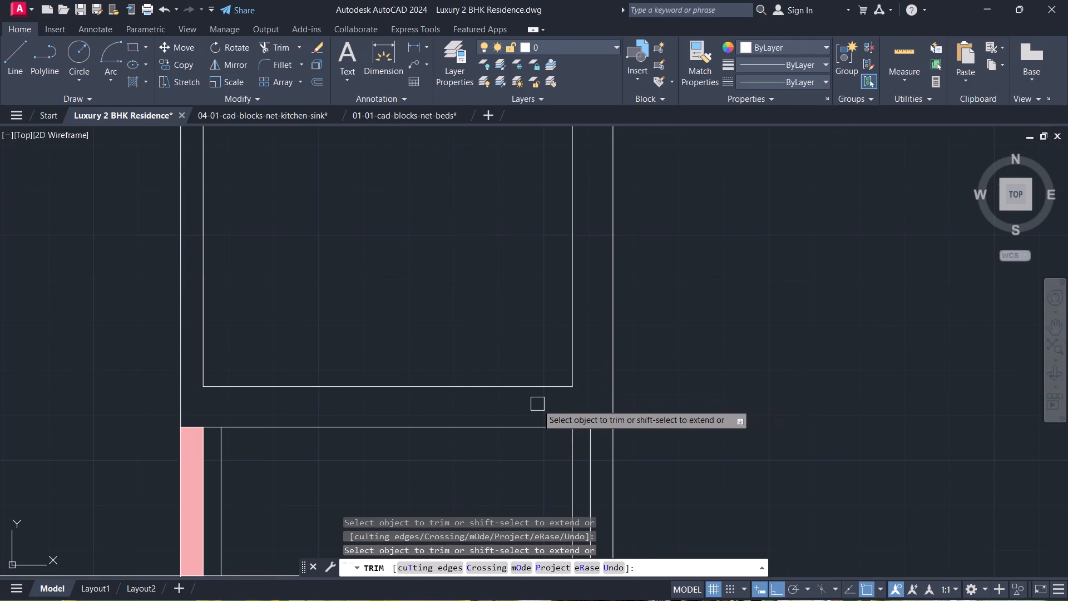
key("Escape")
Trim the east wall's inner line between the cross wall and the lower horizontal wall.
scroll(569, 411, "down", 2)
middle_click_drag(572, 403, 597, 336)
scroll(572, 403, "up", 1)
scroll(612, 436, "up", 1)
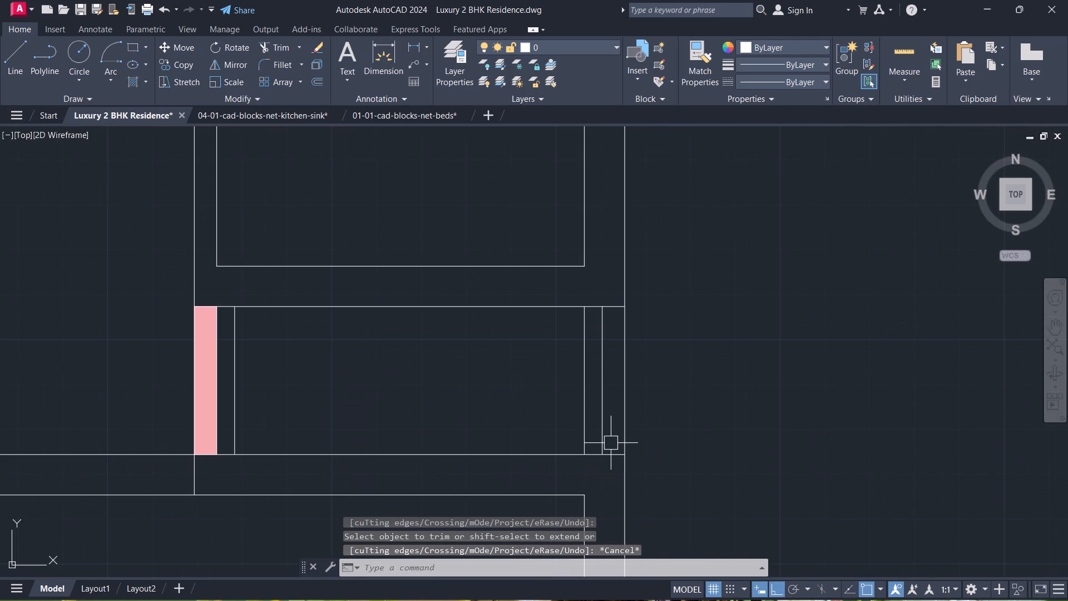
scroll(586, 447, "up", 1)
type("TR")
key("space")
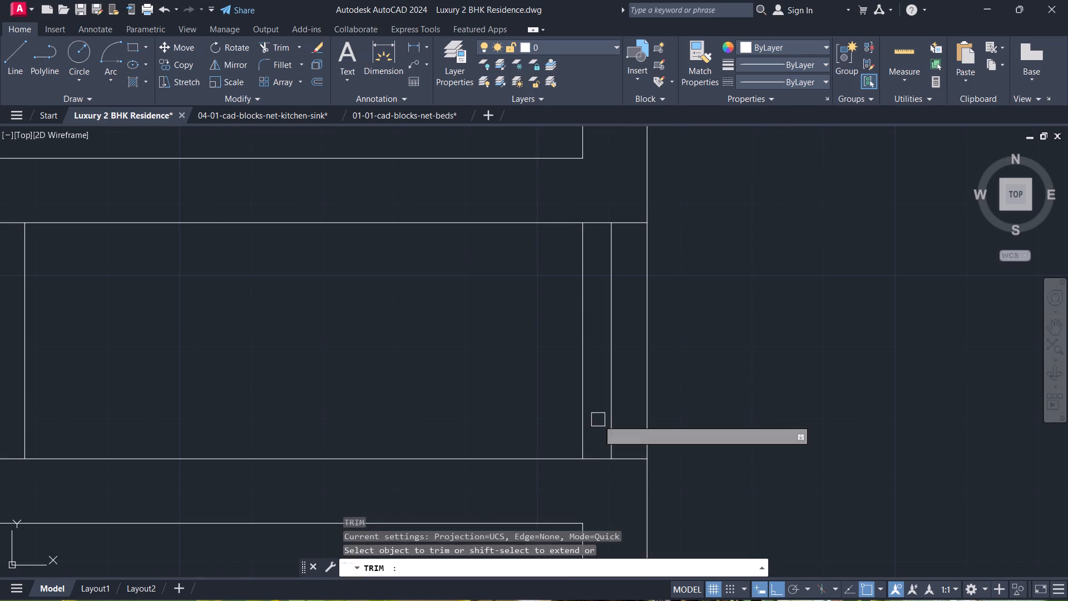
left_click(596, 416)
left_click(547, 402)
key("Escape")
Hatch the 5" east wall strip between the cross wall and the lower wall solid, in colour 221,179,212.
type("H")
key("space")
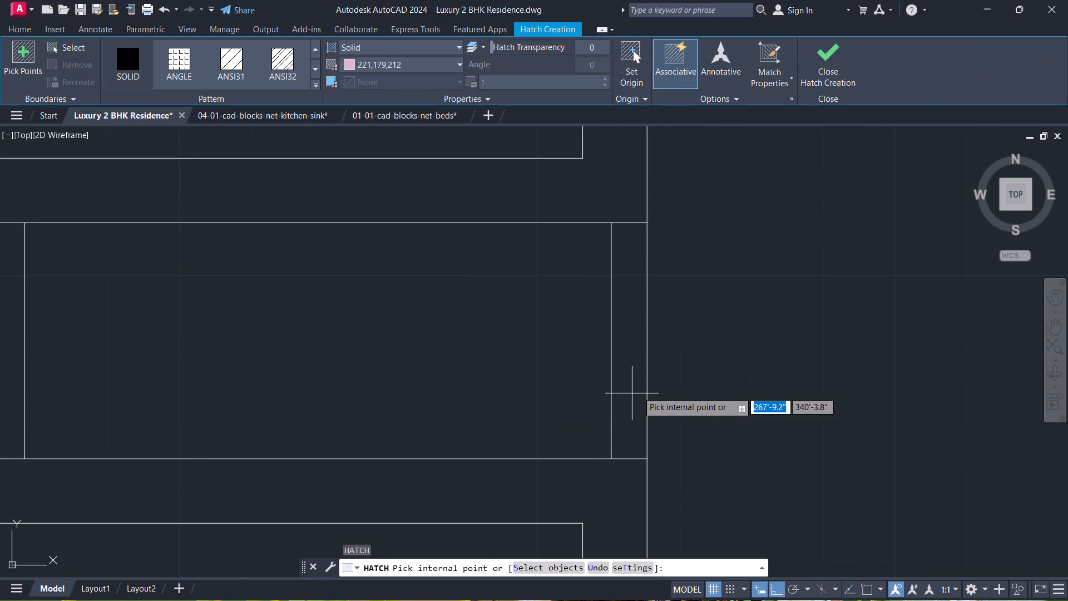
left_click(637, 391)
key("Escape")
Offset the vertical line just east of the pink-hatched partition 1' to the east.
scroll(561, 418, "down", 3)
middle_click_drag(542, 445, 719, 419)
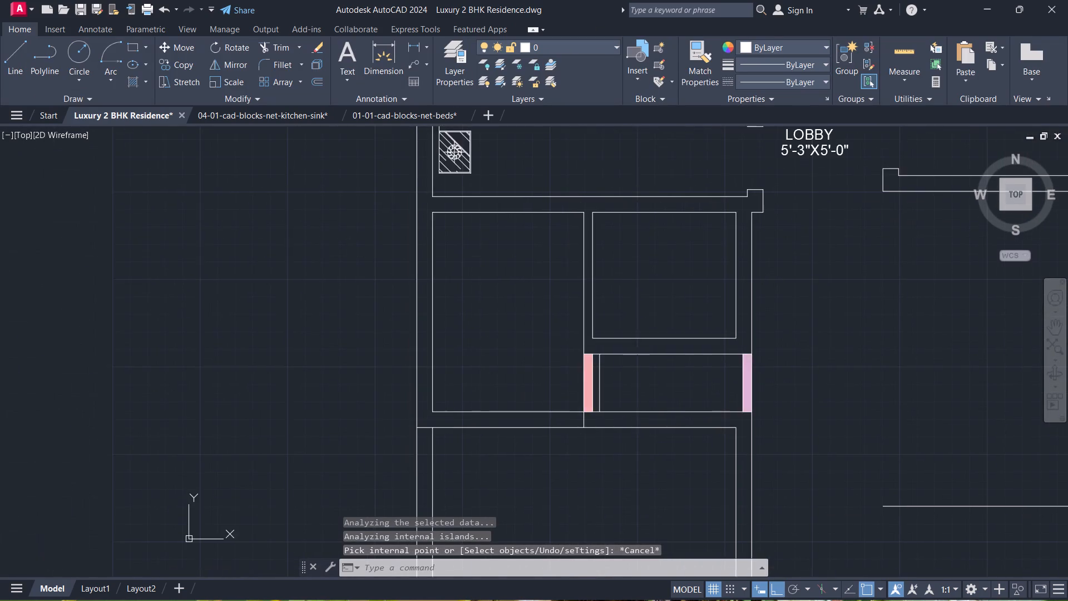
scroll(686, 403, "up", 2)
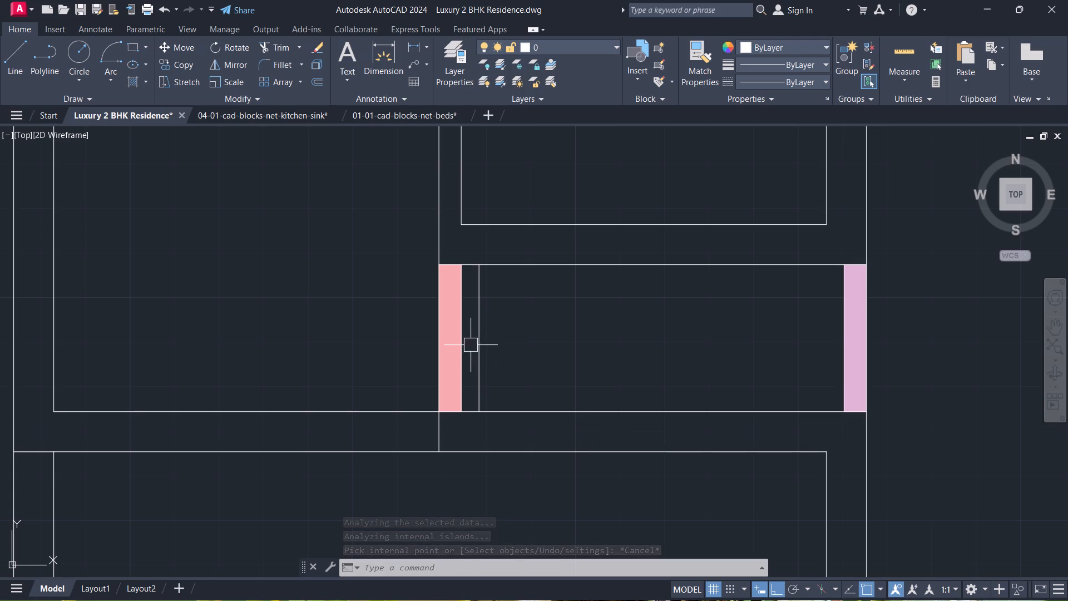
type("O")
key("space")
type("1'")
key("Return")
left_click(484, 361)
left_click(592, 373)
key("Escape")
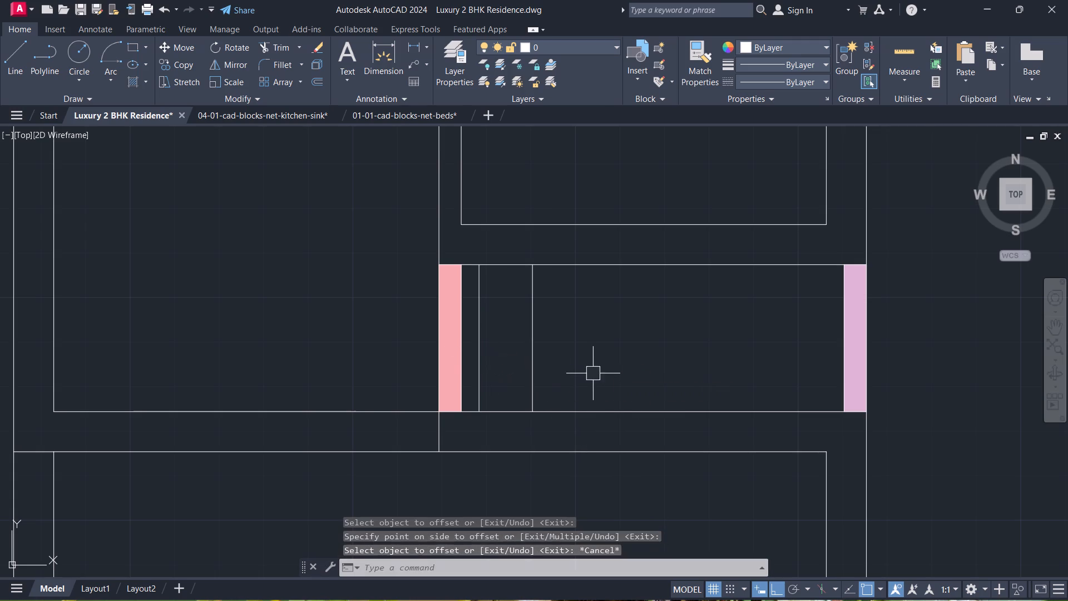
Extend the 1' offset line down through the lower horizontal wall to its south line.
key("e")
key("x")
key("space")
left_click(535, 381)
key("Escape")
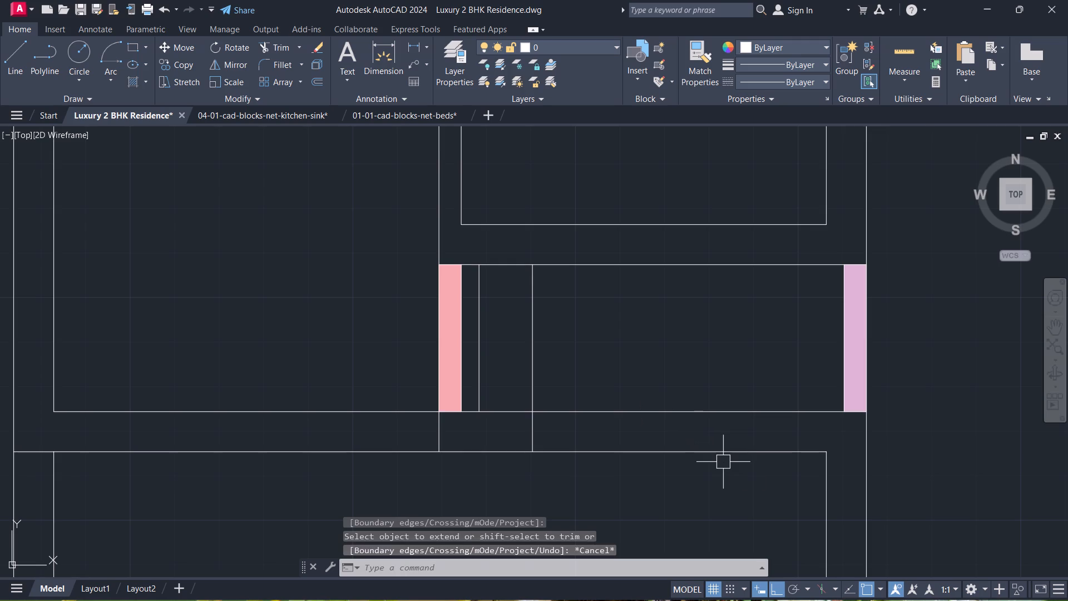
Offset the south room's inner east wall line 1' west and extend it up to the lower wall's north line.
key("o")
key("space")
type("1'")
key("Return")
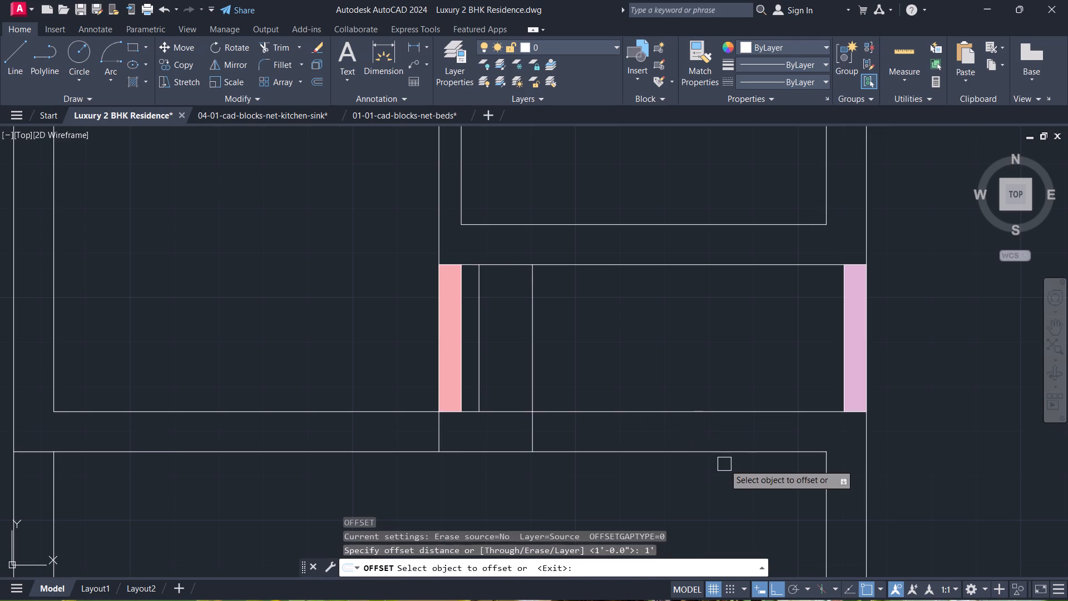
left_click(833, 520)
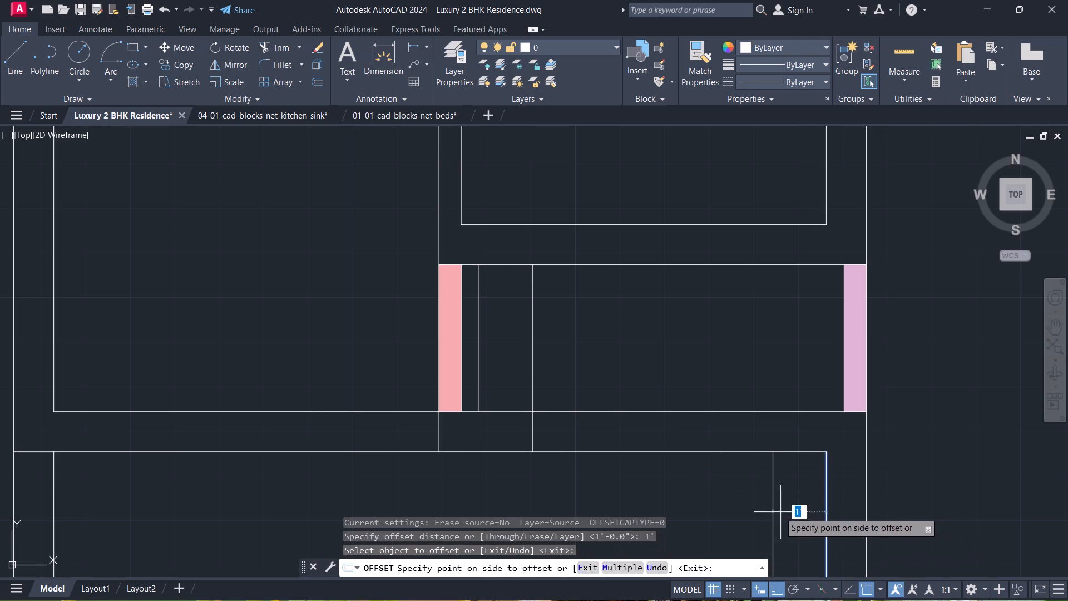
left_click(773, 511)
key("Escape")
type("EX")
key("space")
left_click(773, 511)
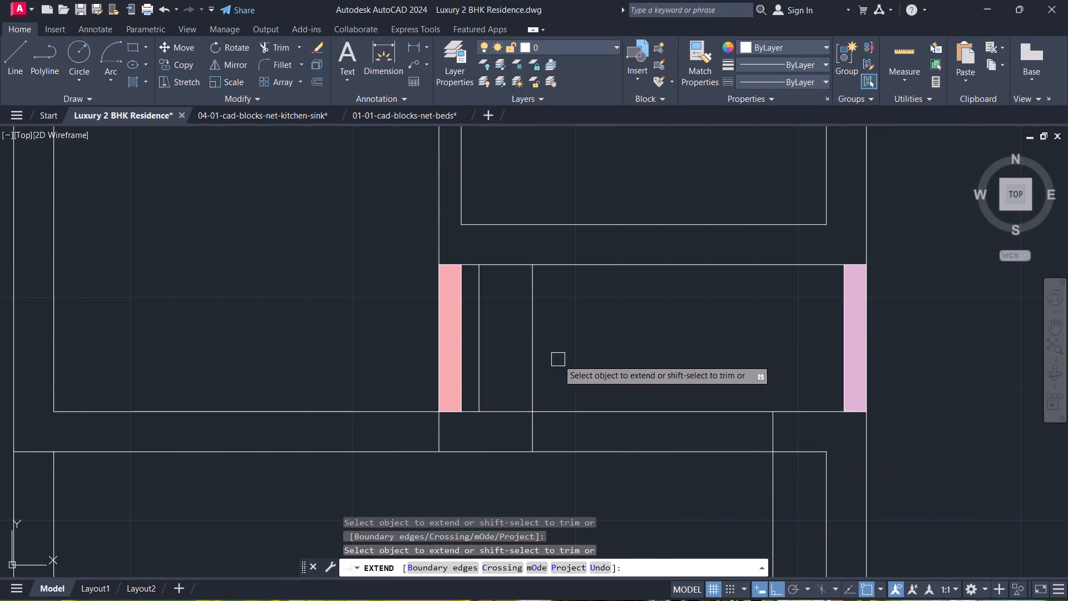
key("Escape")
Trim both 1' offset lines to the thickness of the lower horizontal wall, leaving the two opening jambs.
type("TR")
key("space")
left_click(782, 503)
left_click(680, 491)
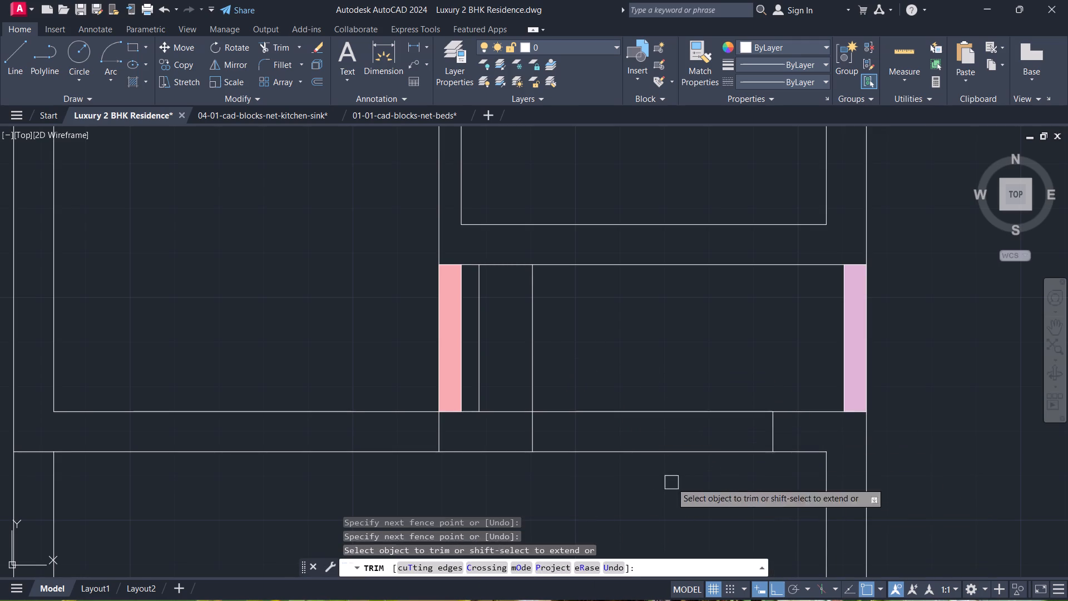
left_click(531, 364)
key("Escape")
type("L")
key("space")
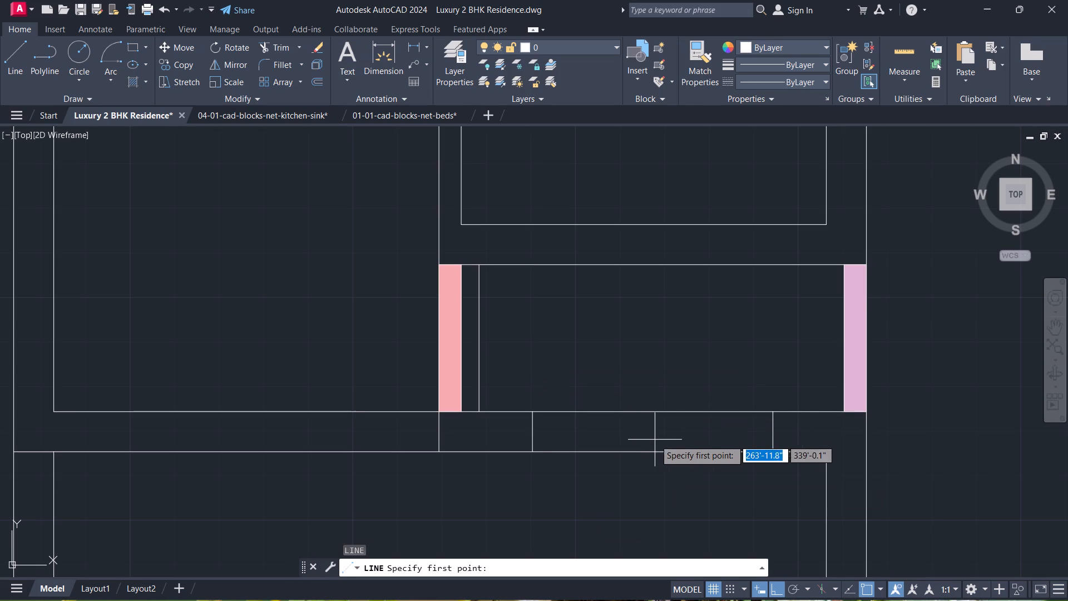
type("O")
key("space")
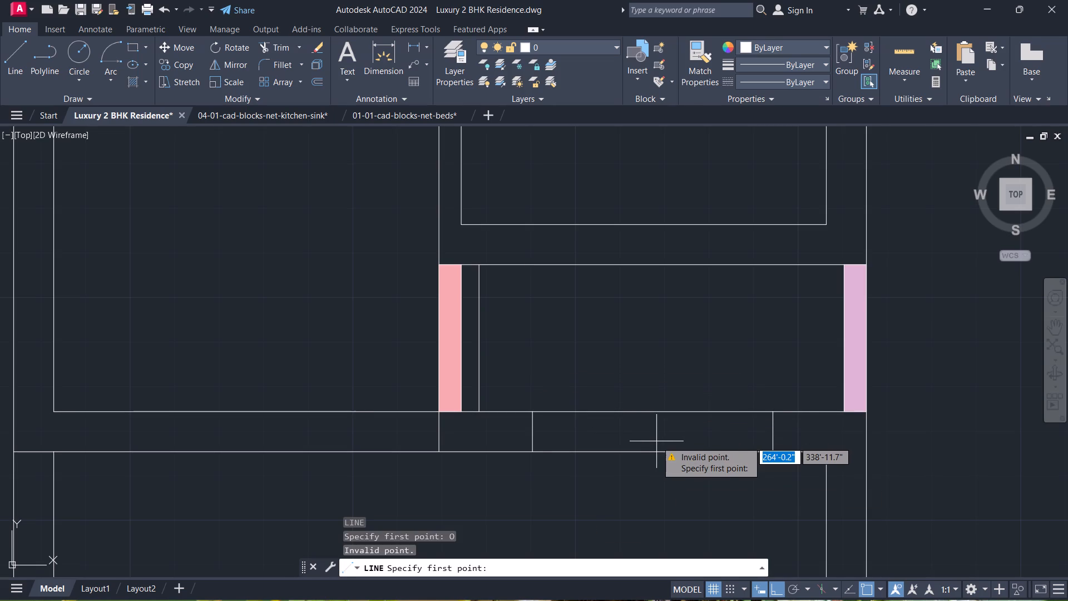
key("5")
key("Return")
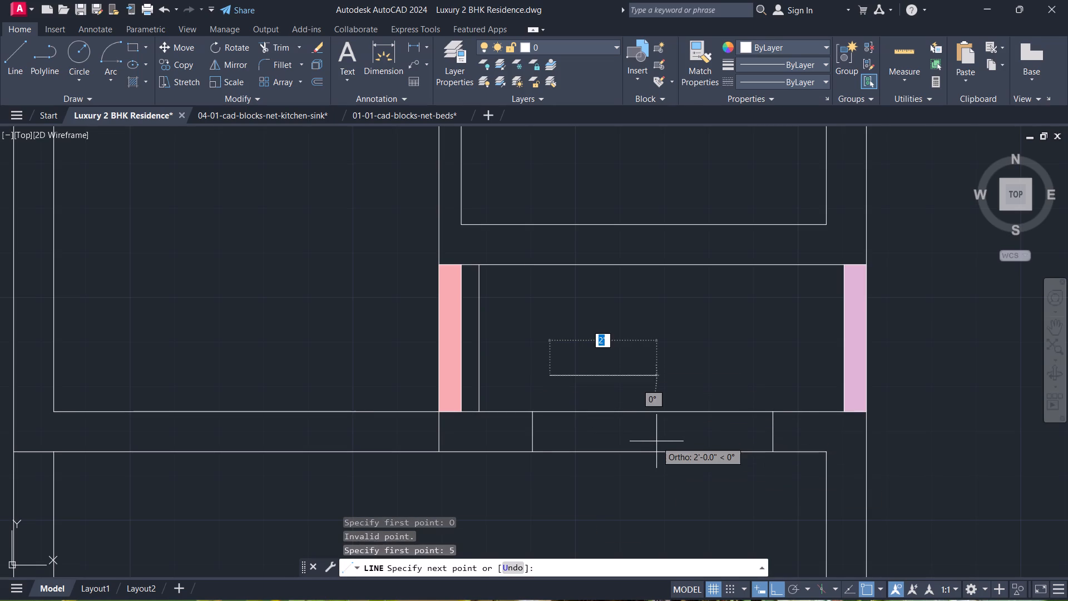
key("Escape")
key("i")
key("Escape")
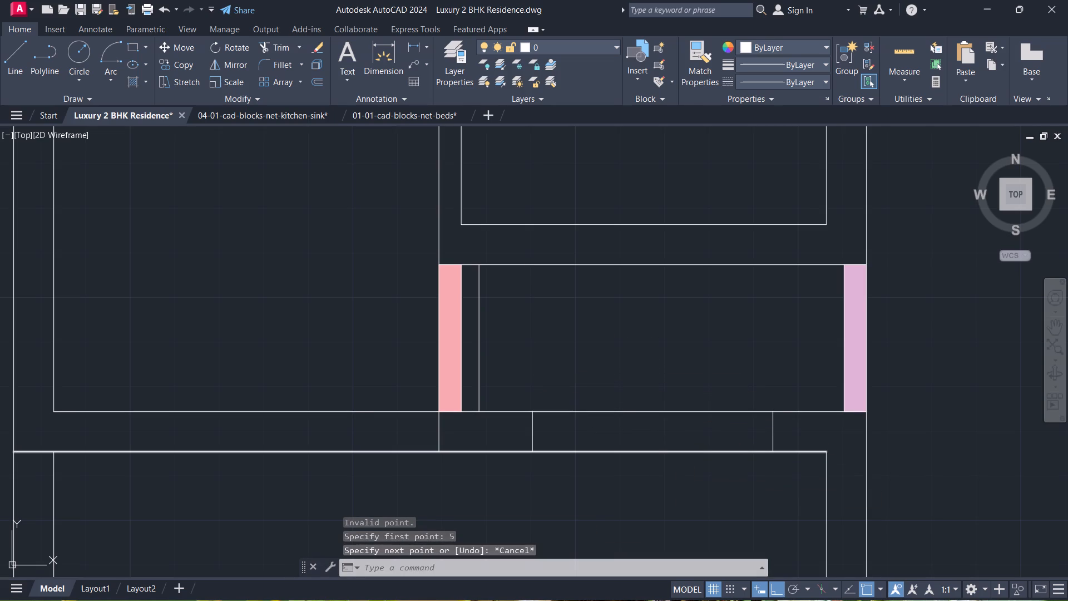
Offset the lower horizontal wall's south line 5" north, into the wall thickness.
type("O 5")
key("Return")
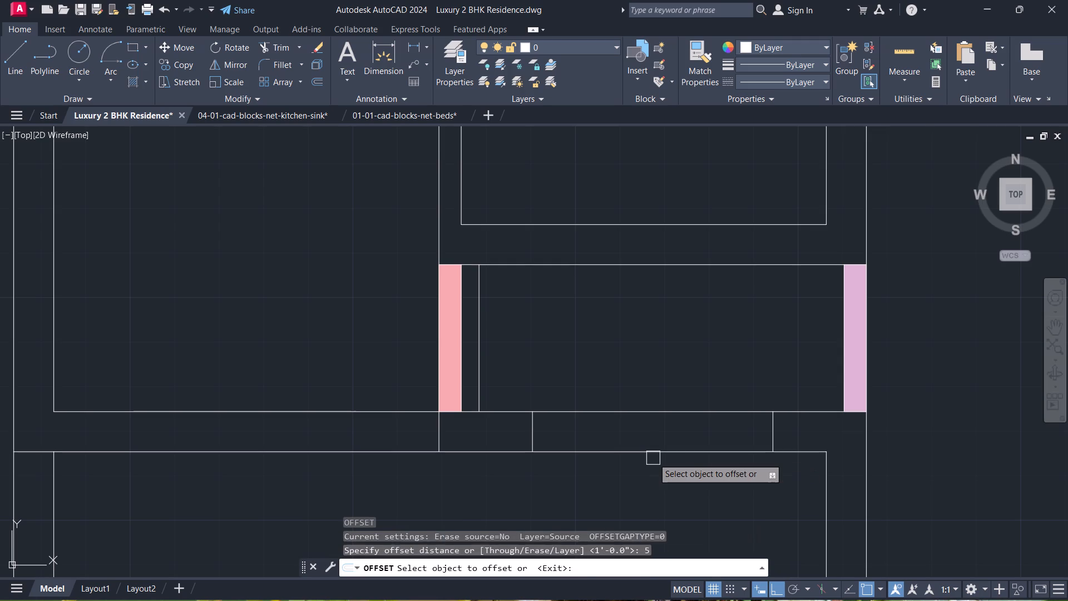
left_click(653, 458)
left_click(649, 427)
key("Escape")
Trim the 5" offset line to the segment between the two opening jambs and delete its leftover piece west of the partition.
key("t")
key("r")
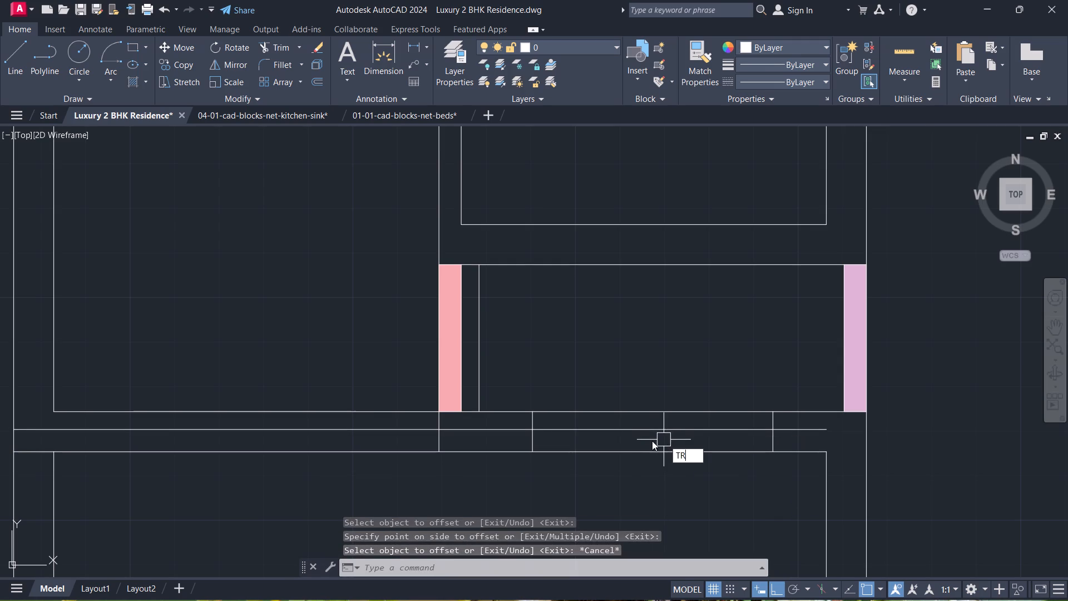
scroll(528, 435, "up", 1)
key("space")
left_click(489, 421)
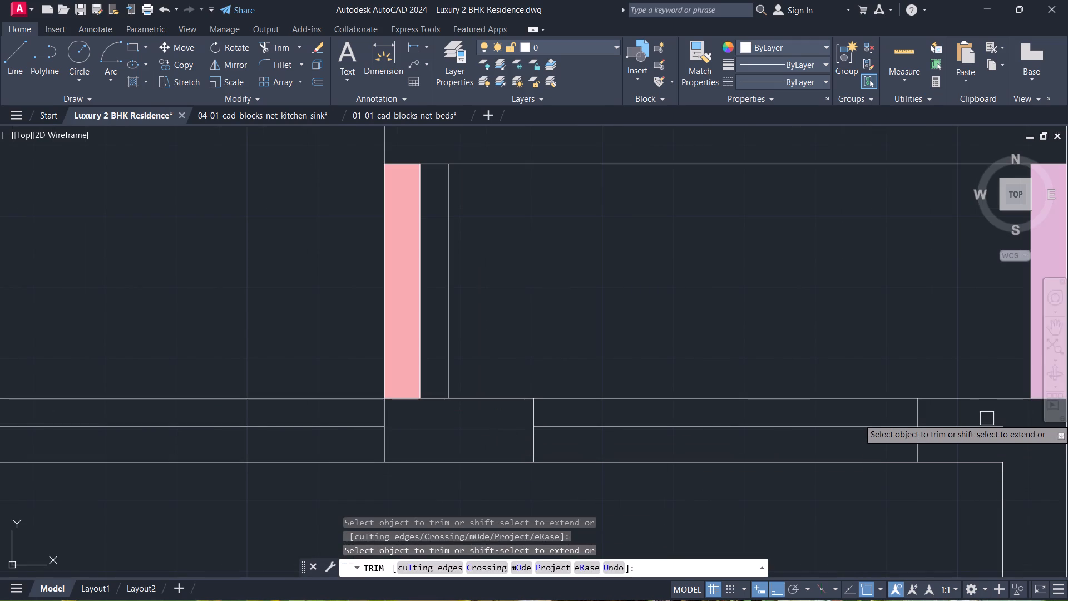
left_click(961, 425)
key("Escape")
left_click(334, 436)
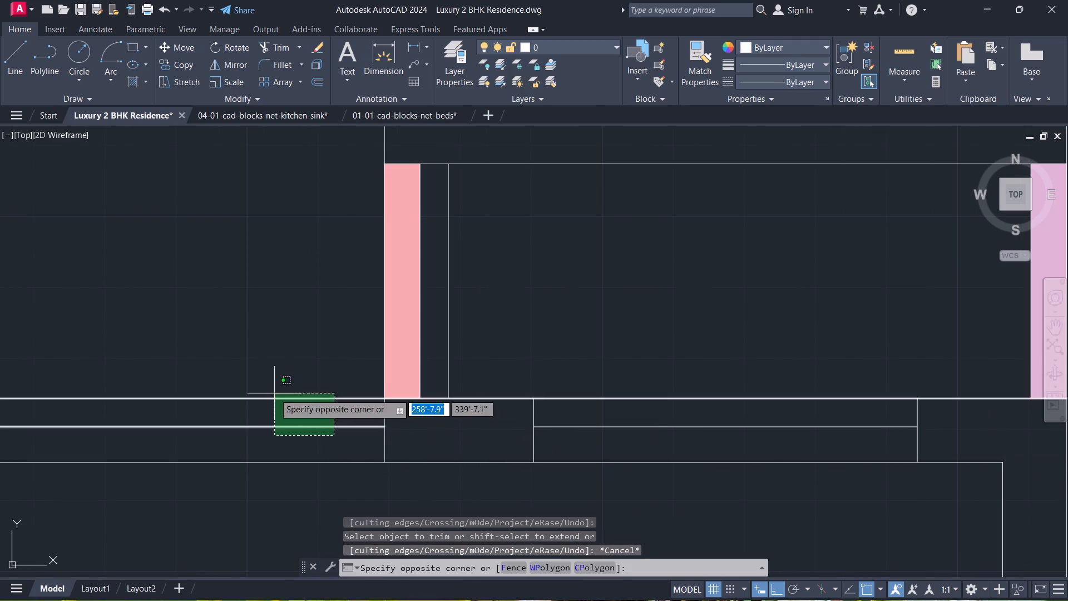
left_click(263, 412)
key("Delete")
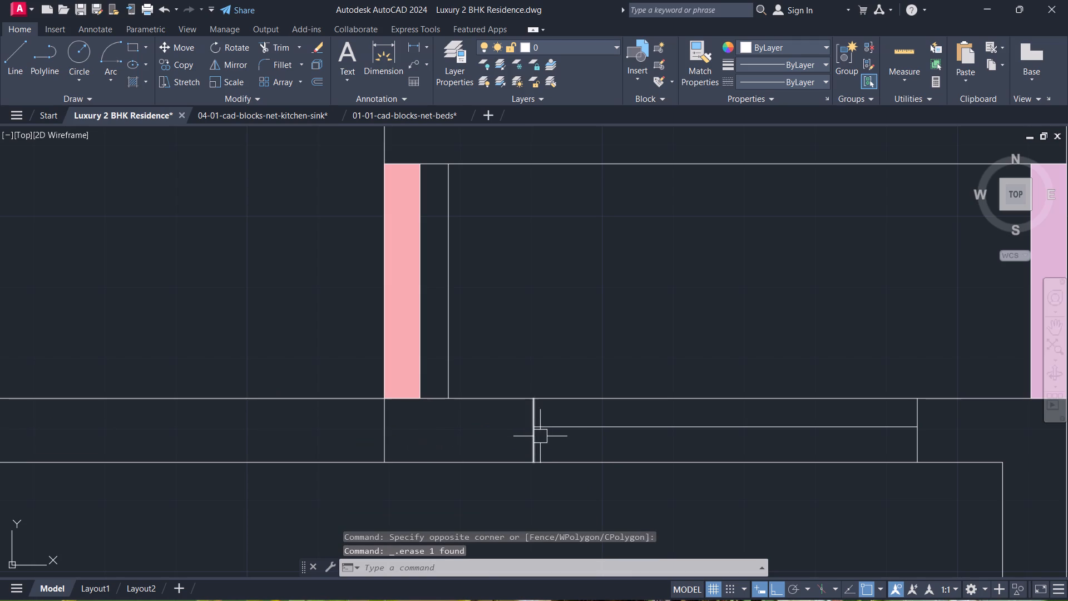
Hatch the narrow strip between the two opening jambs in the lower horizontal wall with the solid fill.
key("h")
key("space")
left_click(605, 442)
key("Escape")
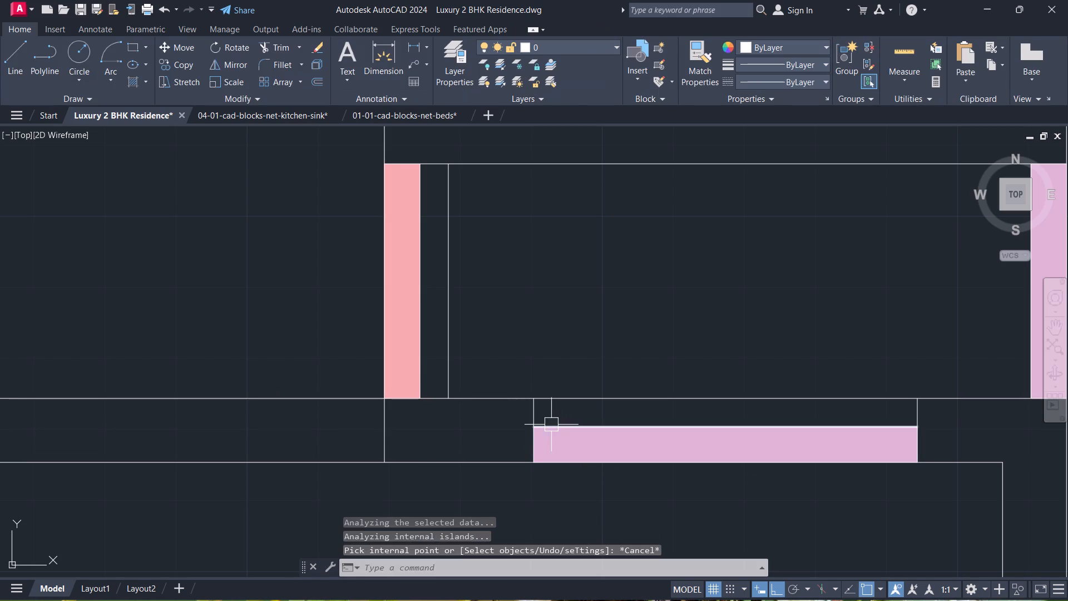
Extend the north inner wall line of the small room southwest of the lobby east to the outer wall line.
scroll(511, 432, "down", 2)
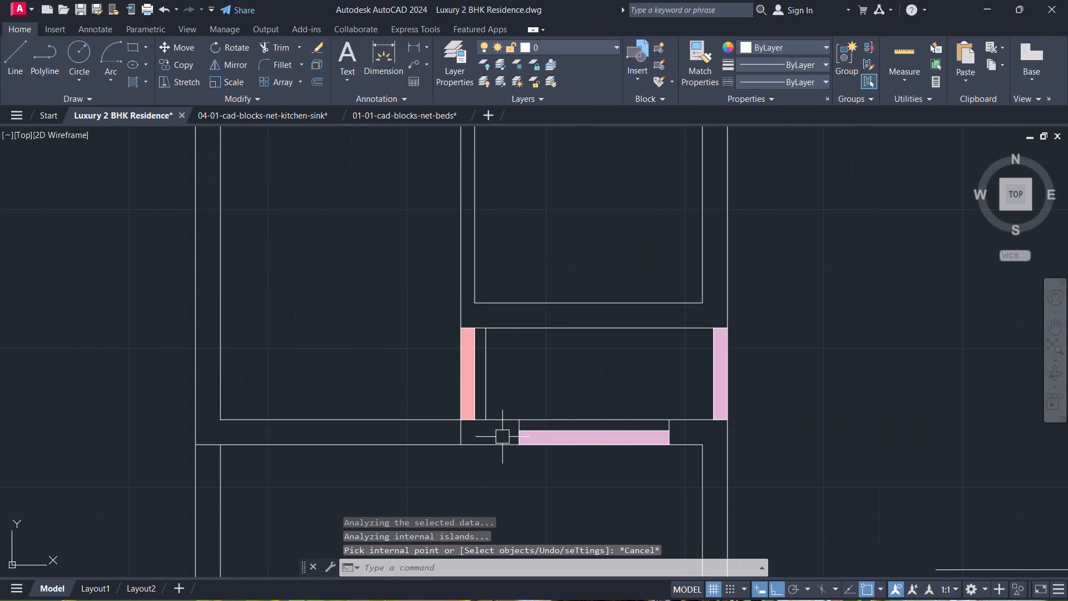
scroll(486, 446, "up", 1)
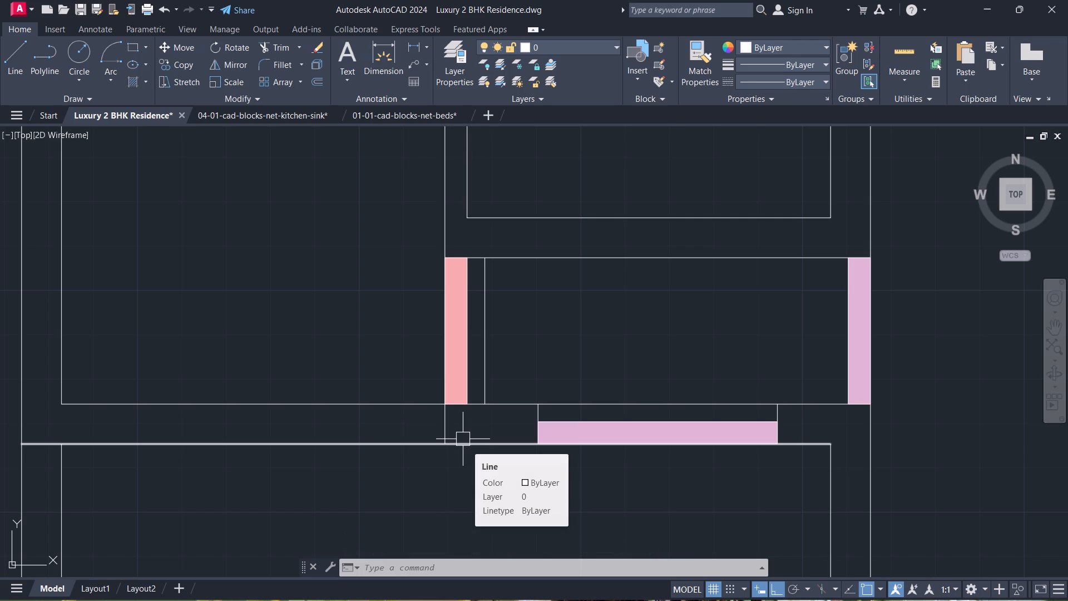
scroll(592, 402, "down", 1)
scroll(590, 332, "down", 1)
middle_click_drag(609, 219, 609, 218)
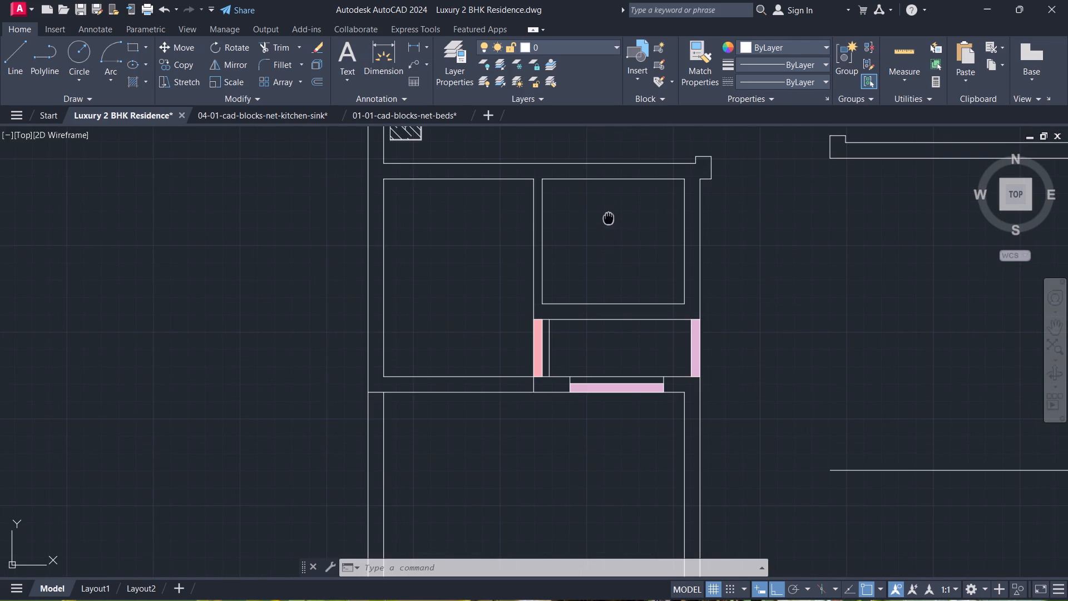
middle_click_drag(609, 218, 622, 247)
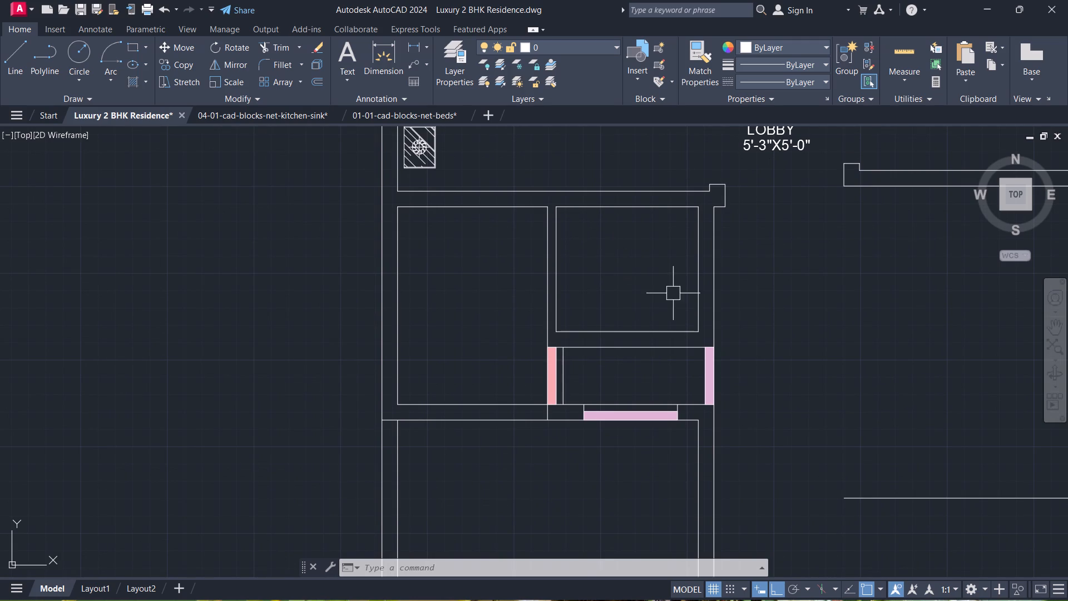
type("L")
key("space")
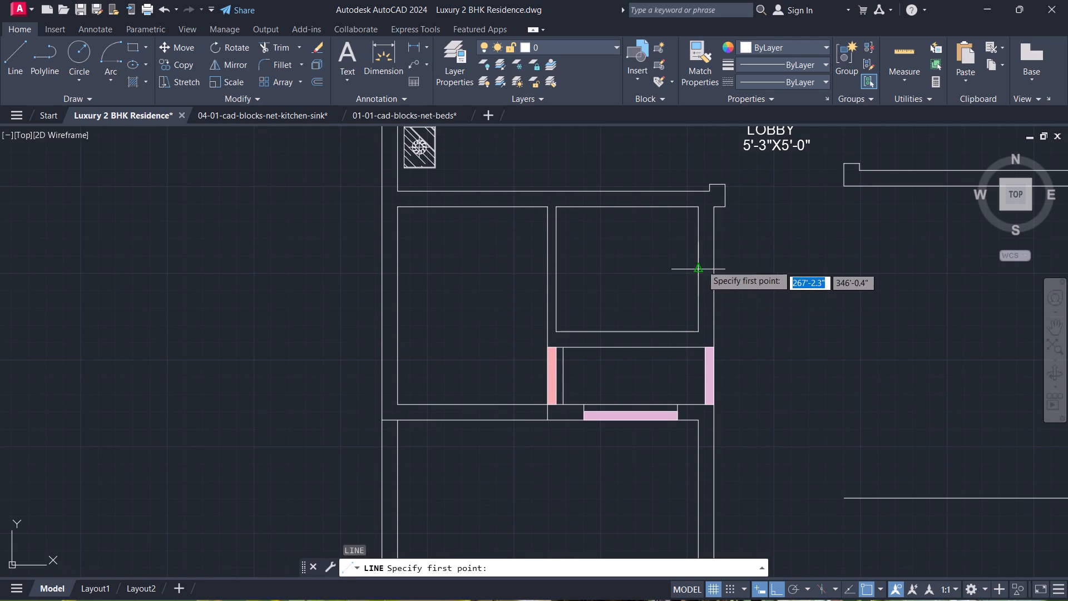
key("Escape")
type("EX")
key("space")
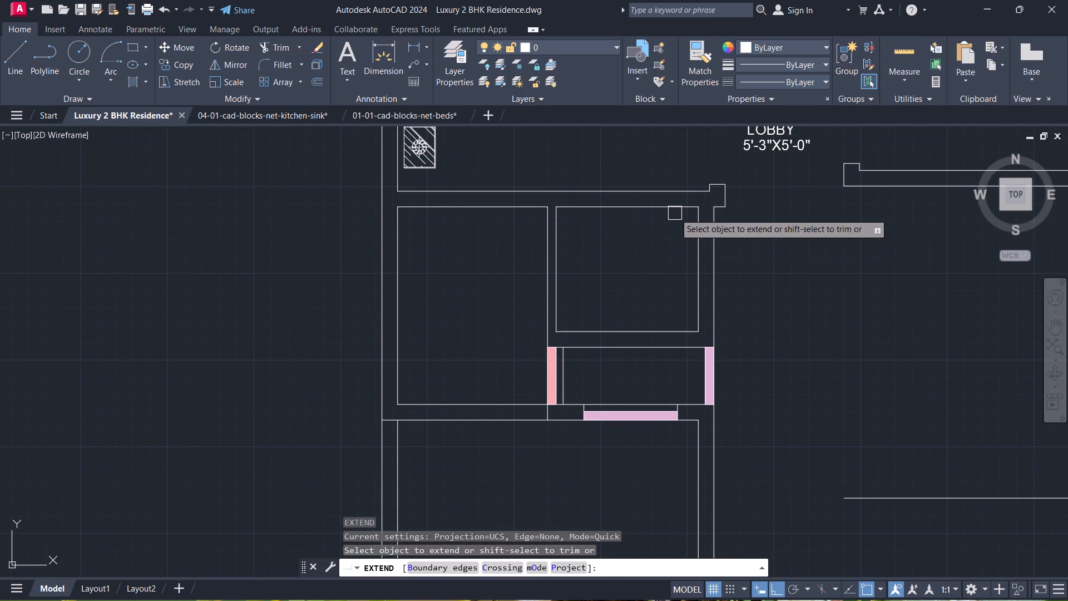
left_click(675, 213)
key("Escape")
Offset the small room's extended north wall line 4" south.
type("O")
key("space")
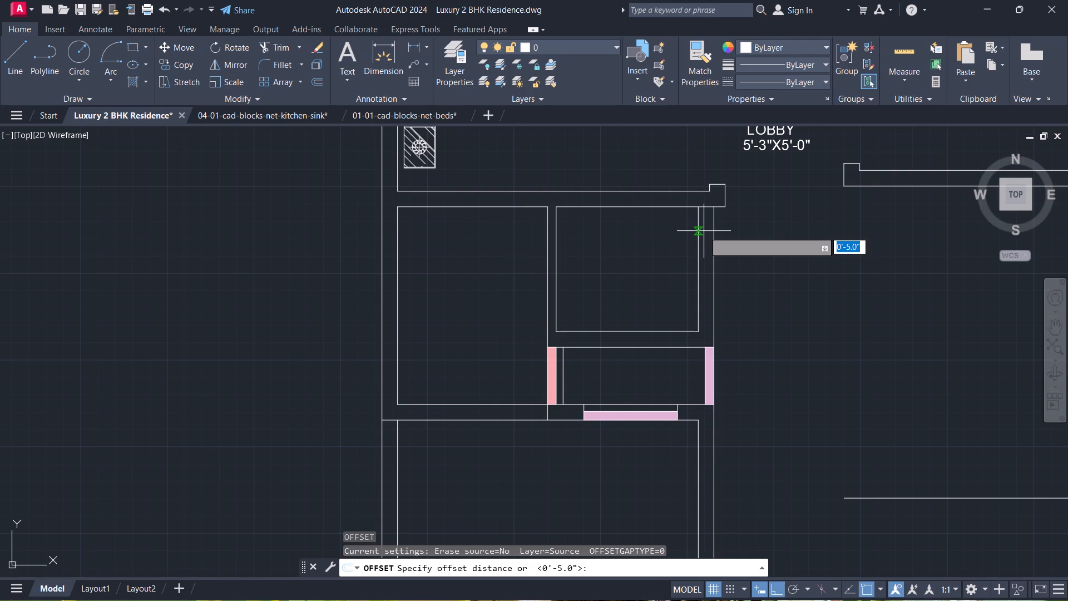
key("4")
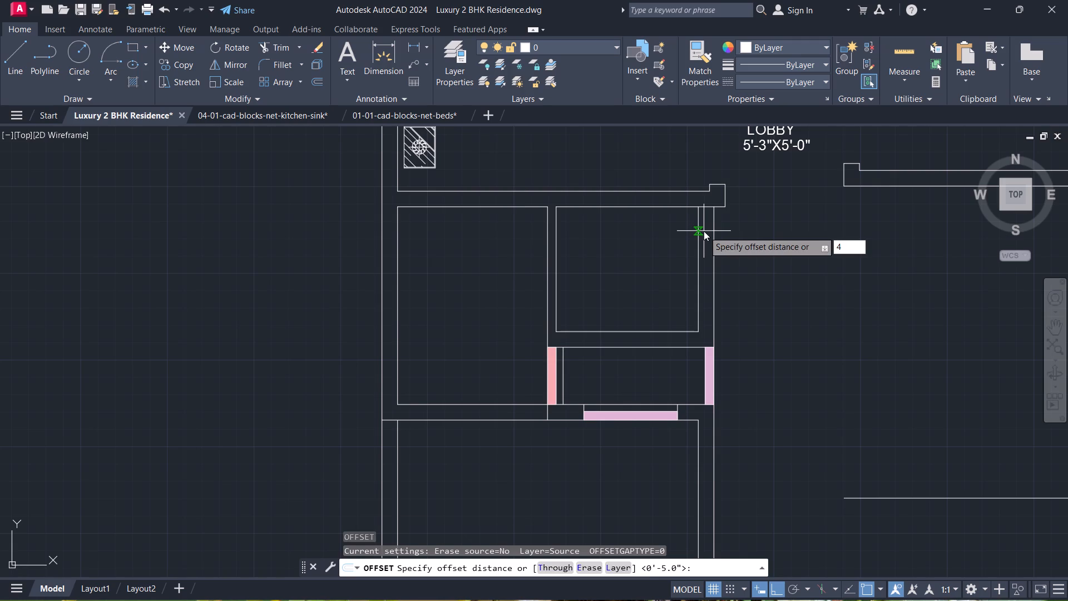
key("Return")
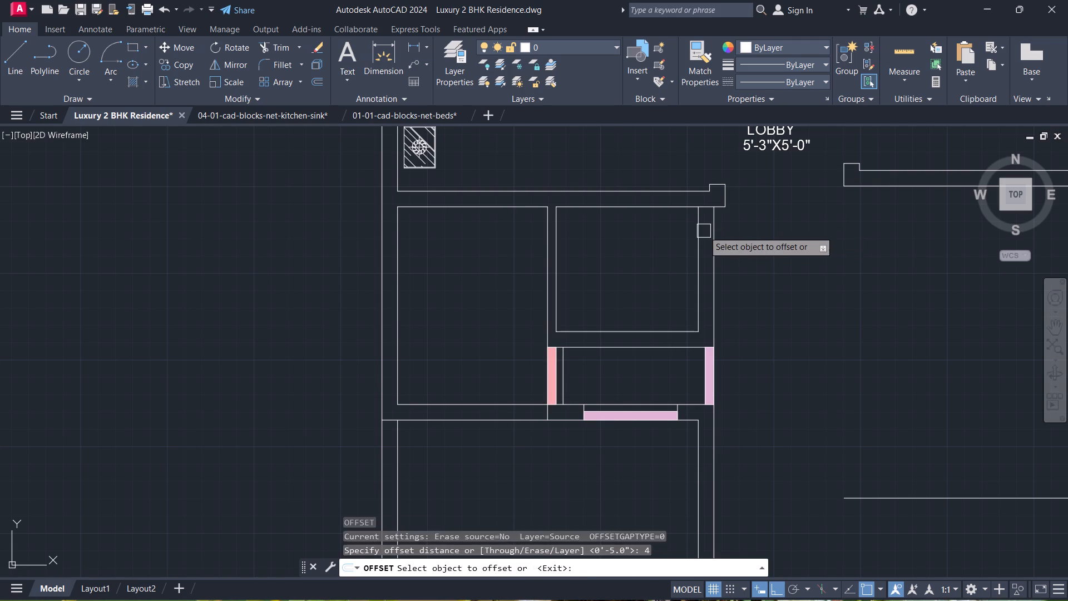
left_click(626, 211)
left_click(647, 249)
key("Escape")
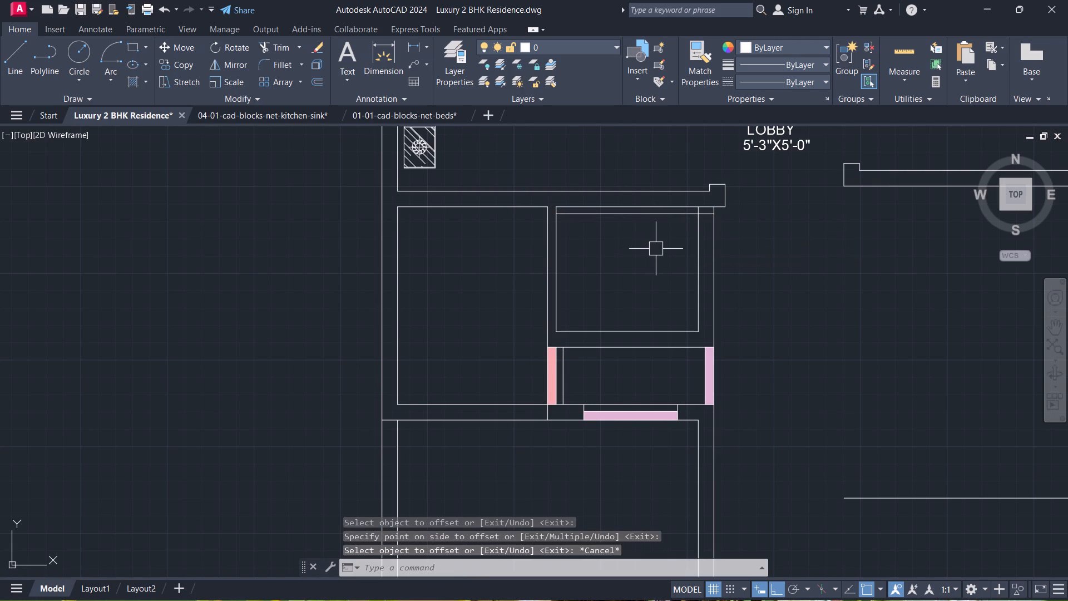
Offset the 4" offset line a further 3' south to mark the far side of the door opening.
type("O")
key("space")
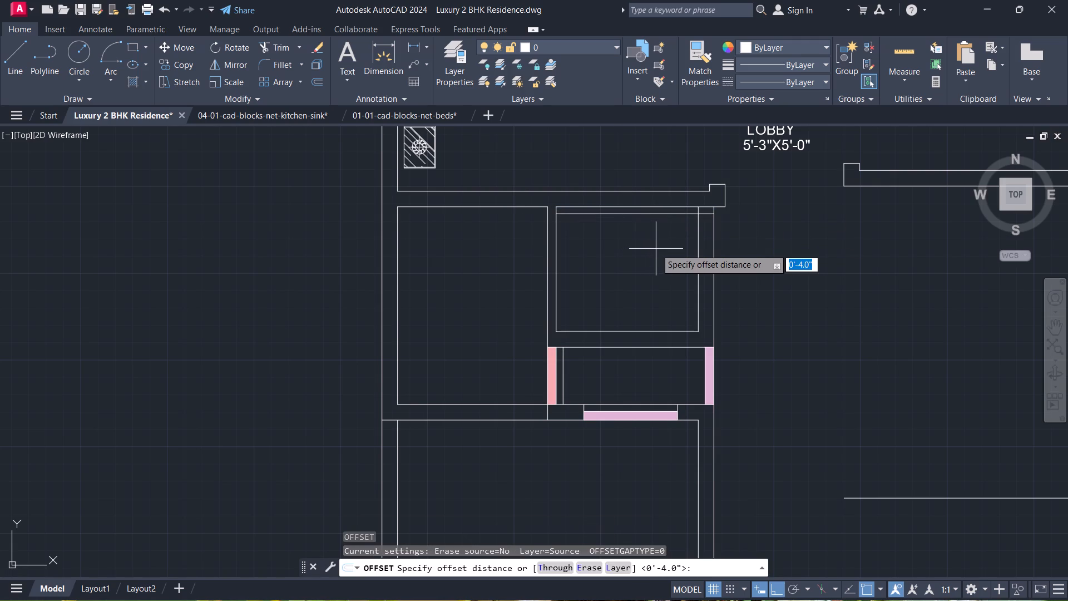
type("3'")
key("Return")
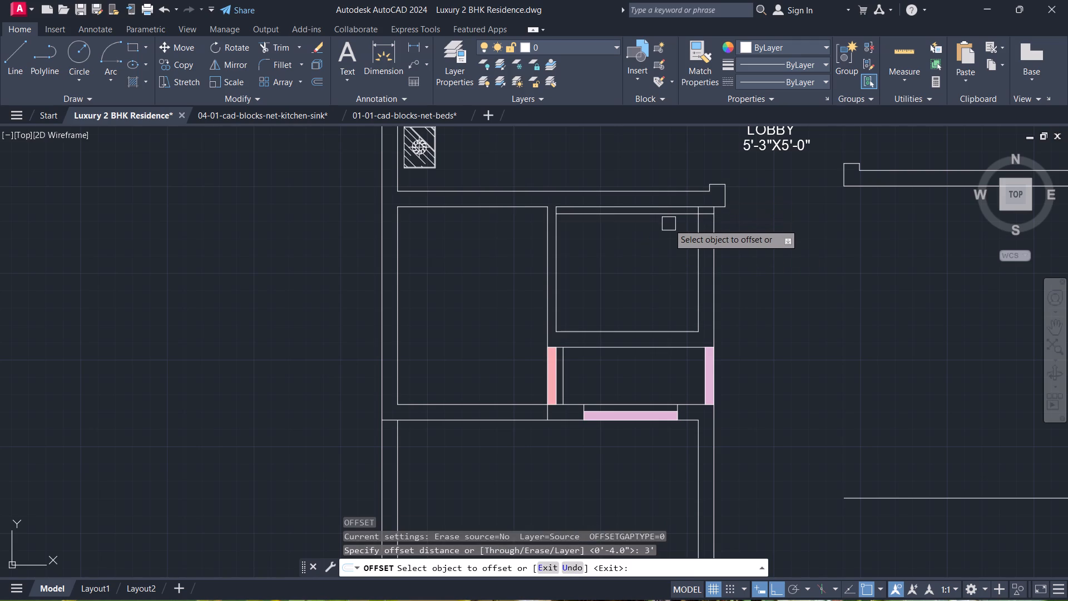
left_click(674, 217)
left_click(664, 246)
key("Escape")
Trim the small room's east wall lines and both offset lines to form the 3' door opening with its jambs.
type("TR")
left_click(671, 253)
key("Escape")
type("TR")
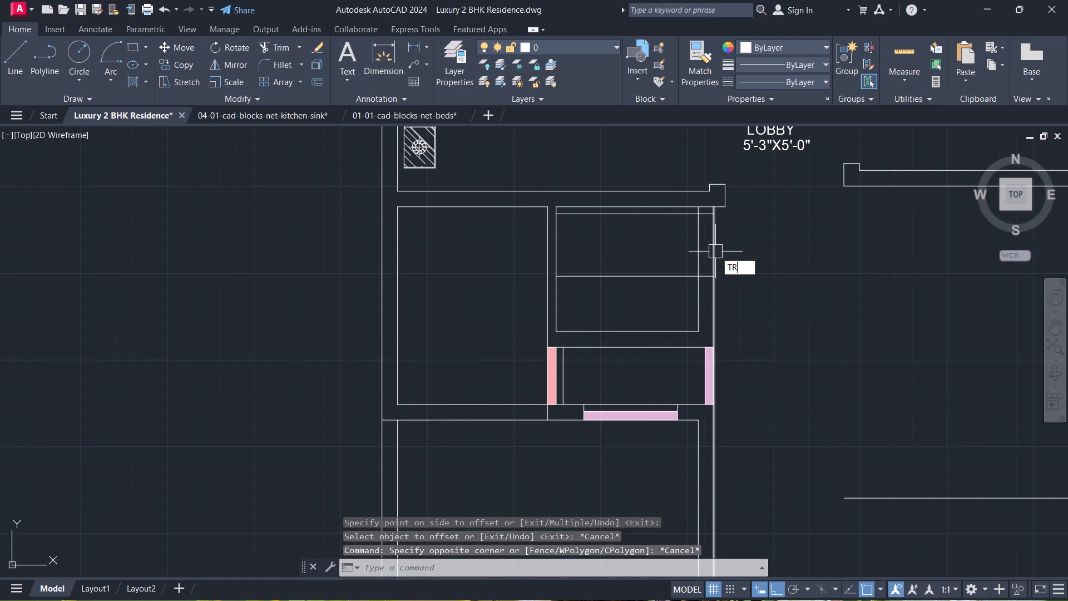
key("space")
left_click(748, 248)
left_click(647, 257)
left_click(646, 300)
left_click(651, 267)
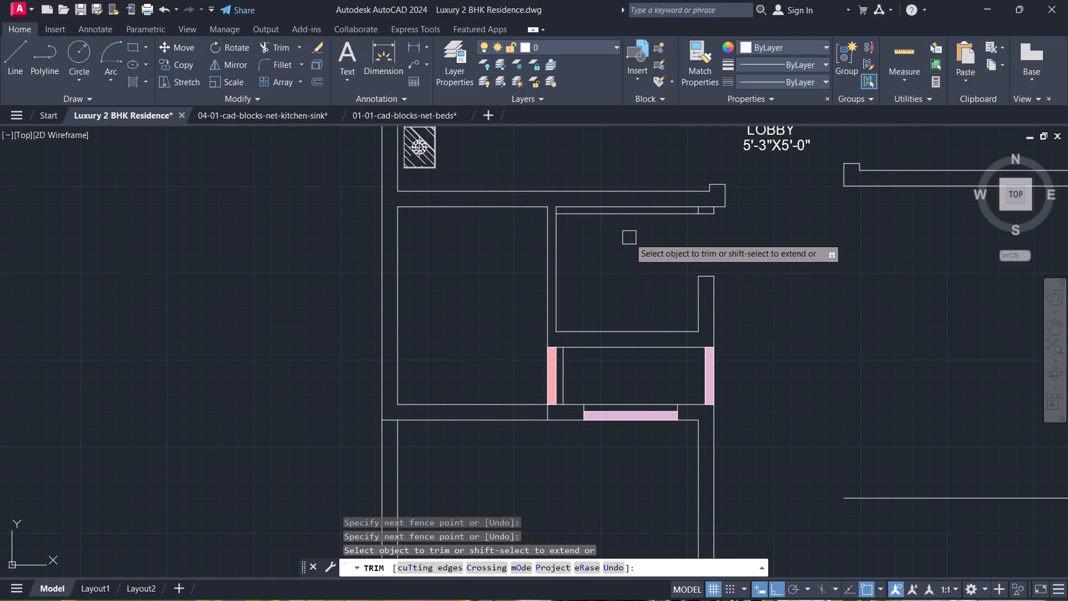
left_click(636, 219)
scroll(713, 203, "up", 3)
left_click(694, 212)
key("Escape")
Add a two-line text label reading OPEN and 4'-10.5"X7' in the open space between the two bedrooms.
scroll(579, 279, "down", 4)
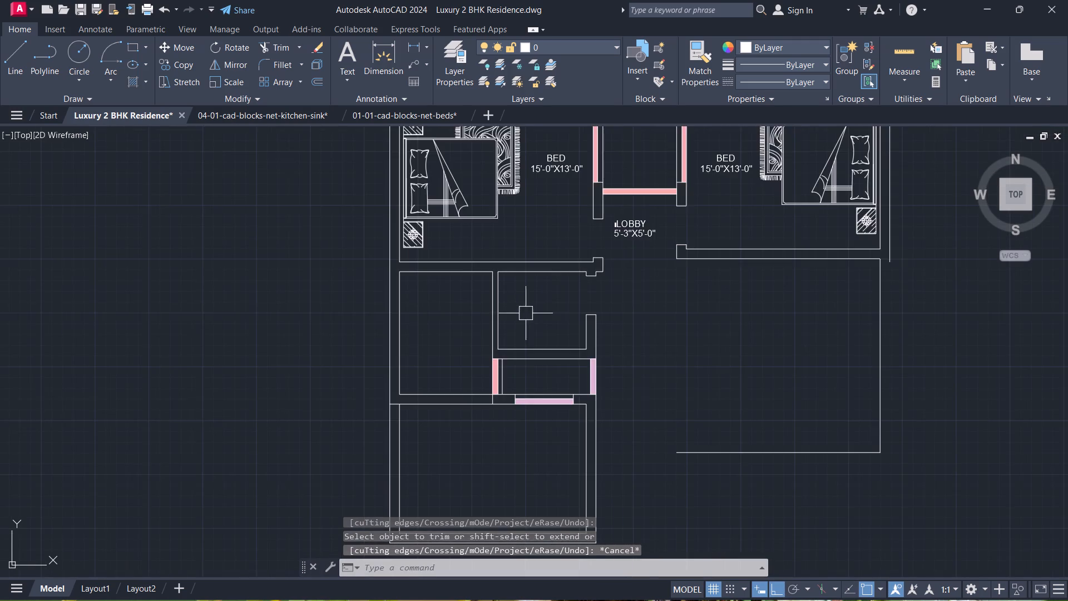
middle_click_drag(523, 315, 634, 246)
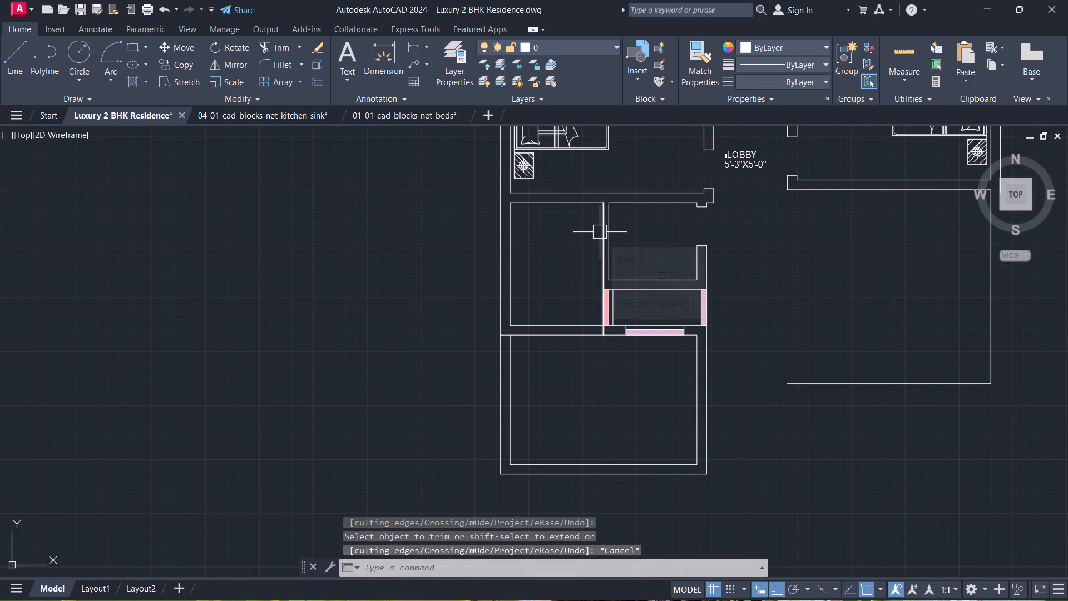
scroll(592, 289, "down", 2)
scroll(650, 226, "up", 1)
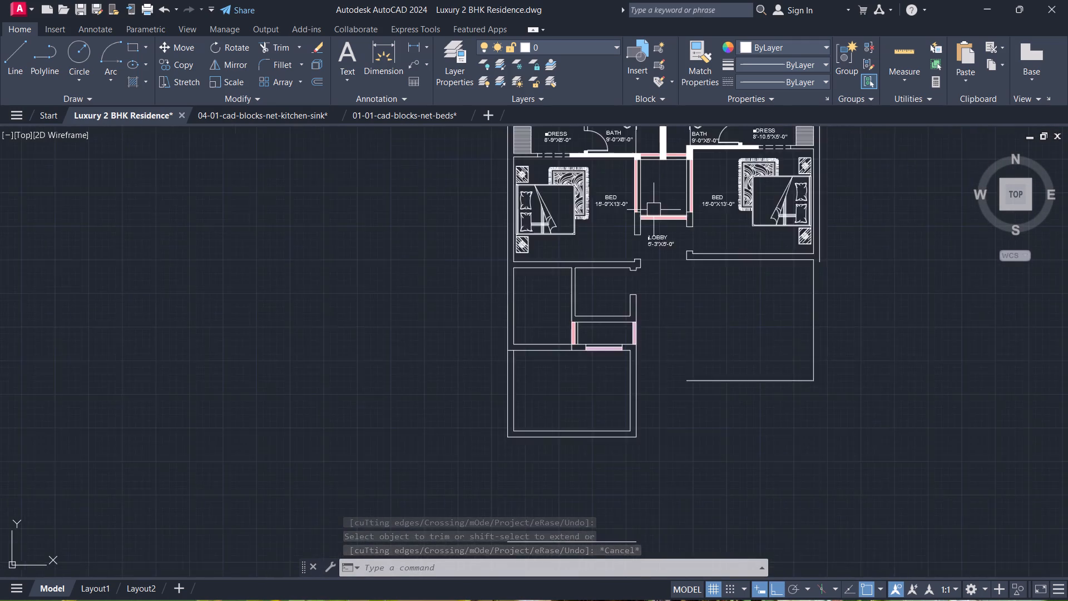
scroll(654, 210, "up", 1)
middle_click_drag(654, 210, 648, 308)
key("t")
key("space")
scroll(664, 250, "up", 2)
left_click(621, 242)
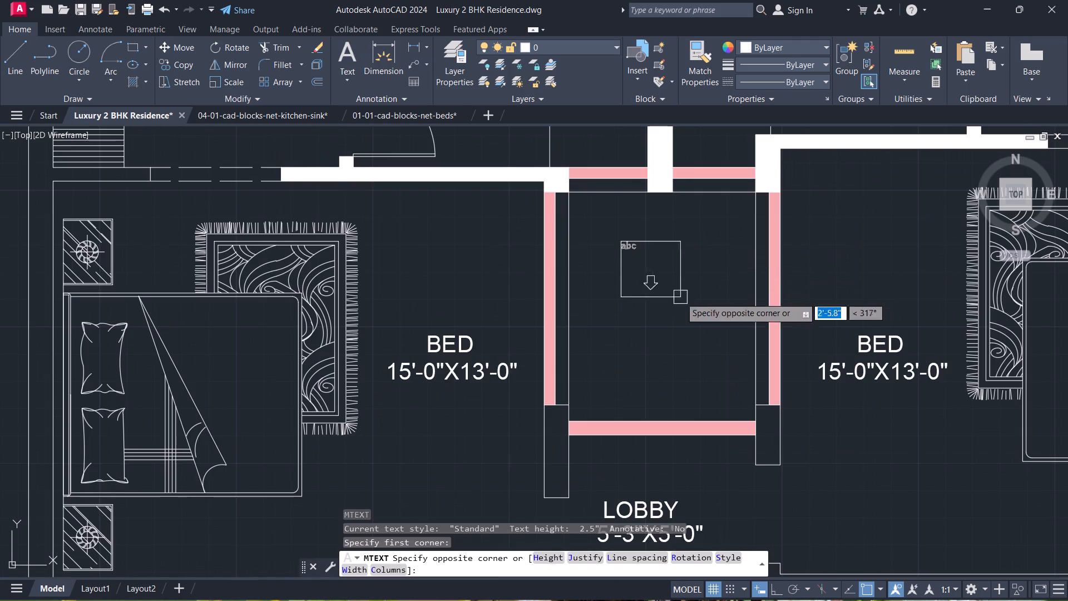
left_click(708, 318)
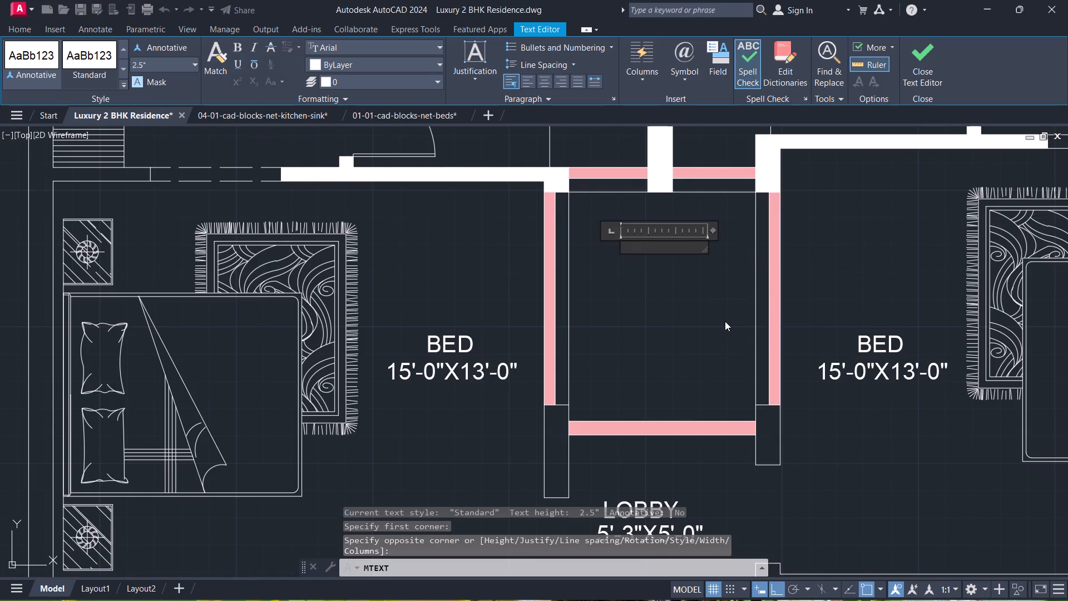
type("OPEN")
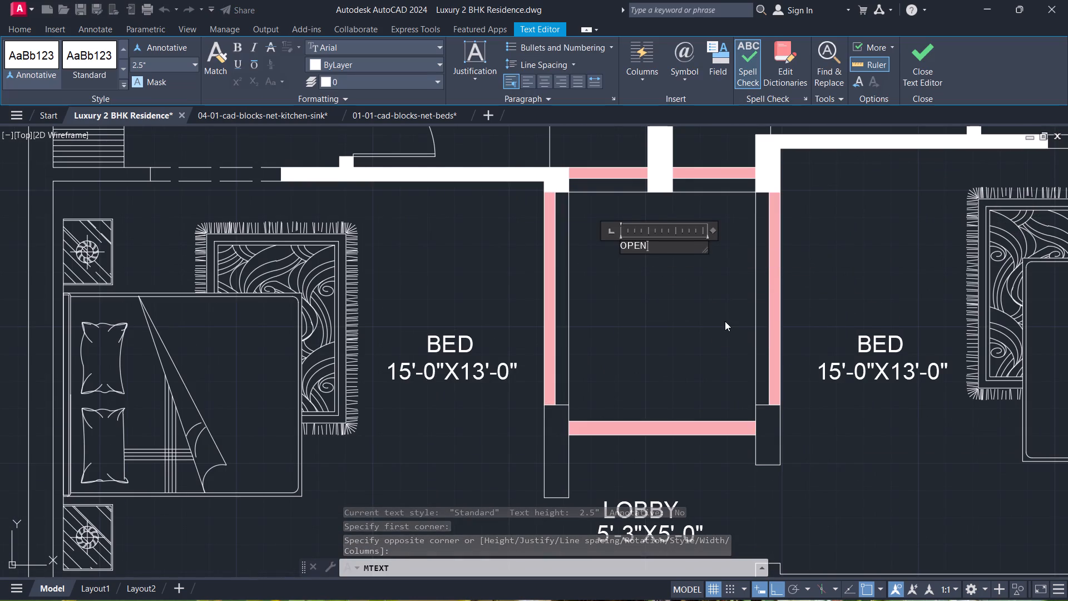
key("space")
key("Return")
type("4'")
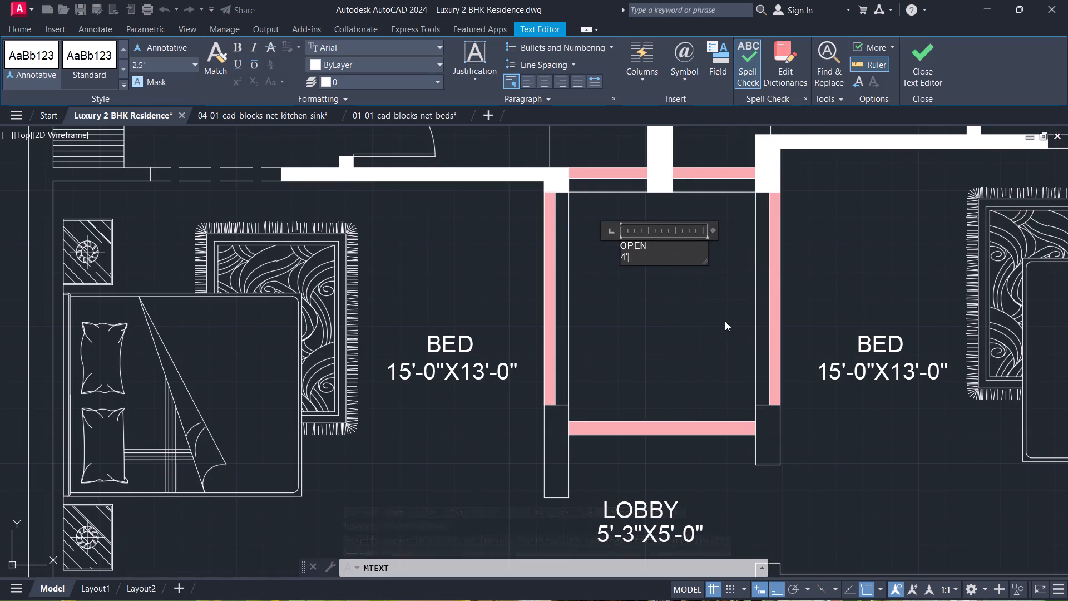
type("-10.5\"X")
type("7'")
Set the text height of the whole OPEN label to 6" and finish the text.
key("ctrl+a")
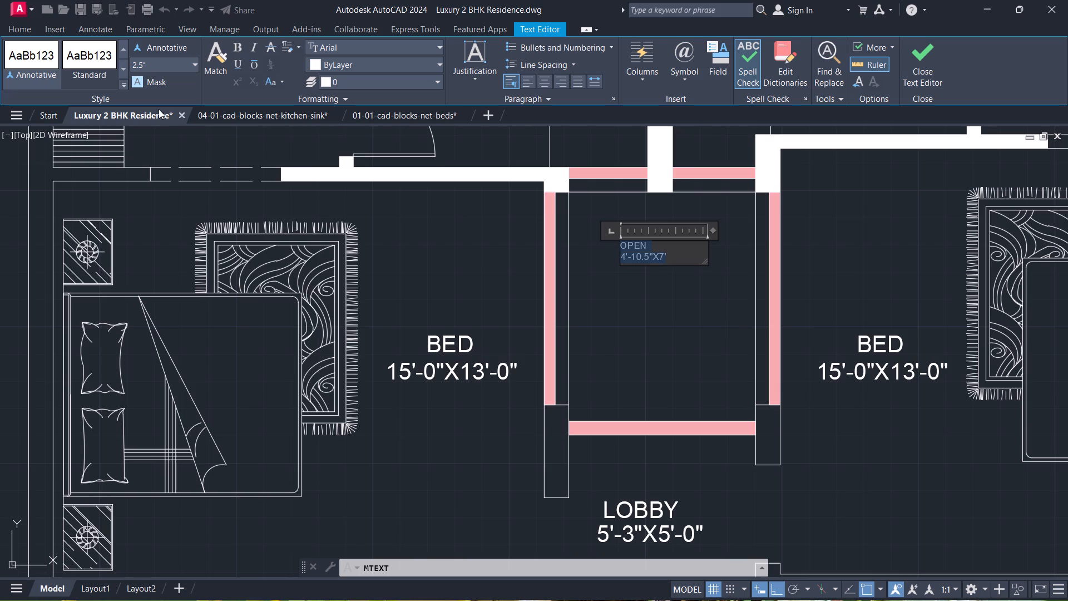
left_click(175, 55)
left_click(175, 67)
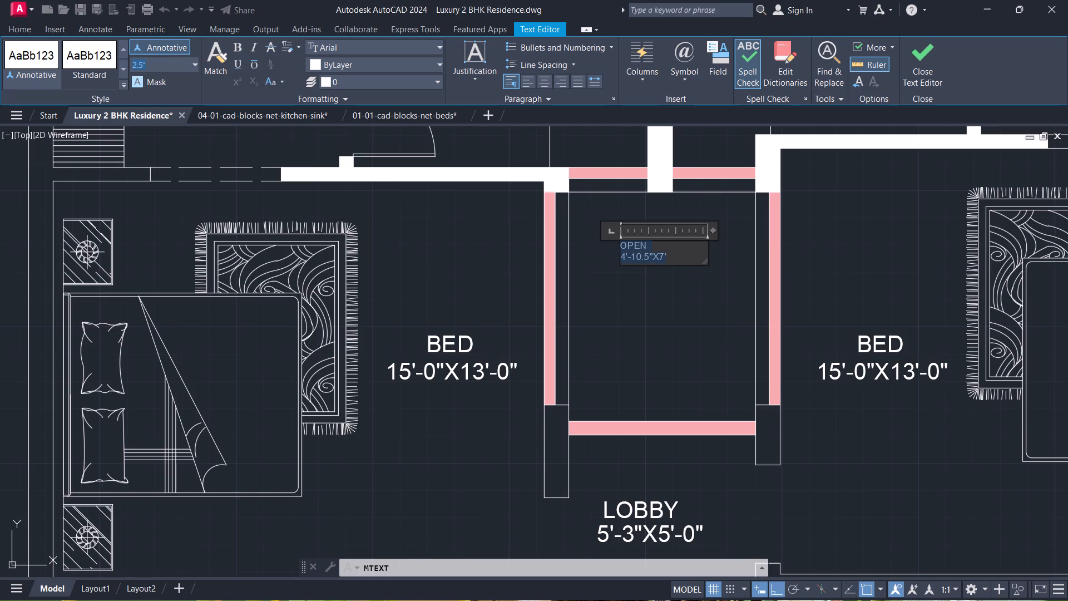
left_click(174, 46)
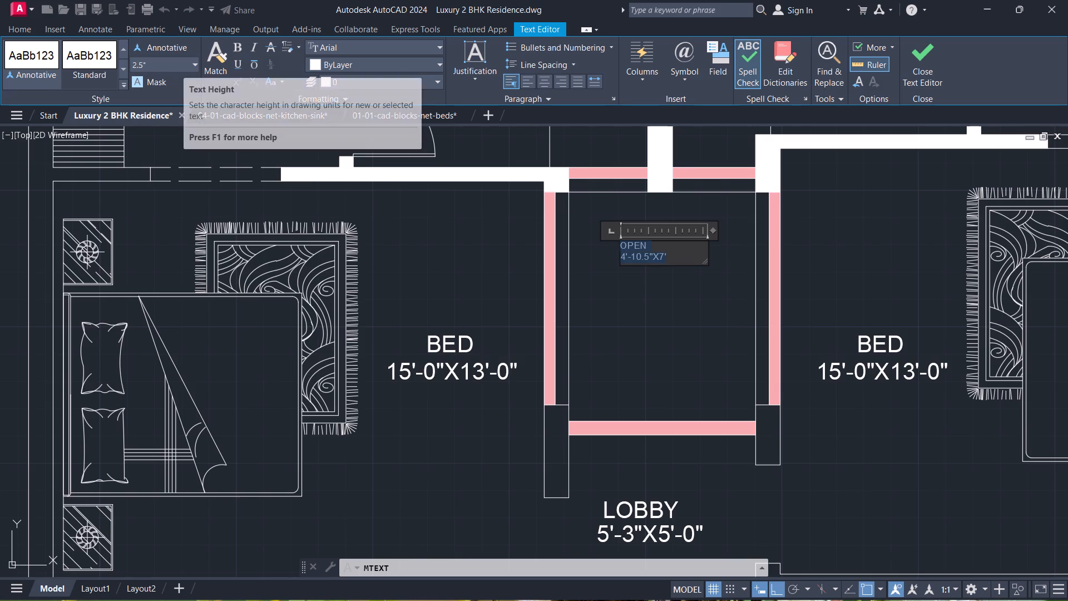
left_click(180, 62)
key("BackSpace")
key("6")
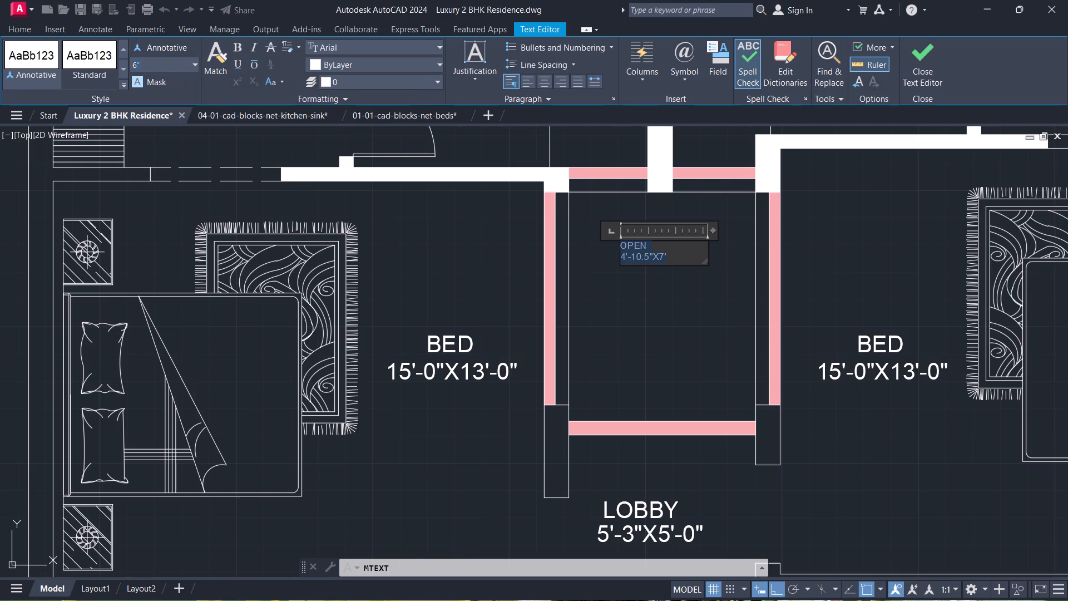
key("Return")
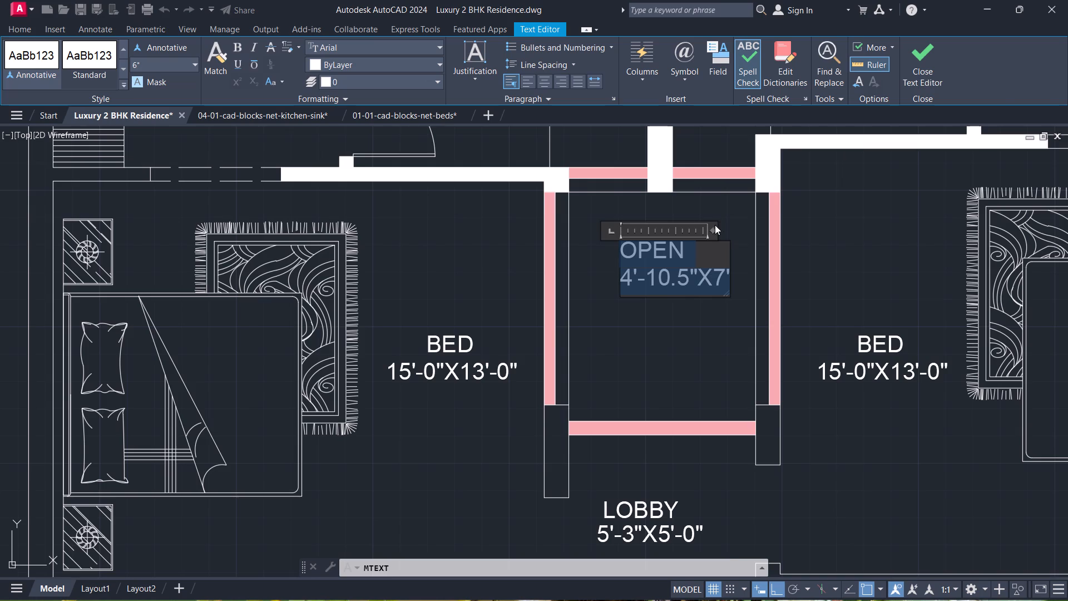
left_click(724, 210)
Move the OPEN label about 1'-3" straight south within the open space.
scroll(699, 256, "up", 2)
left_click(676, 297)
scroll(647, 291, "down", 4)
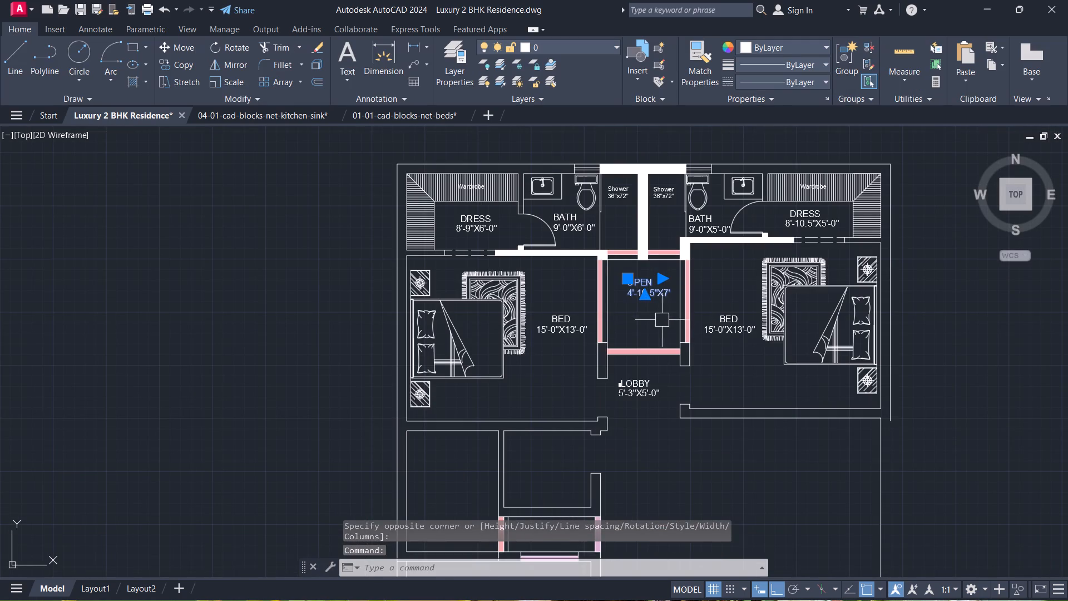
key("Escape")
left_click(656, 288)
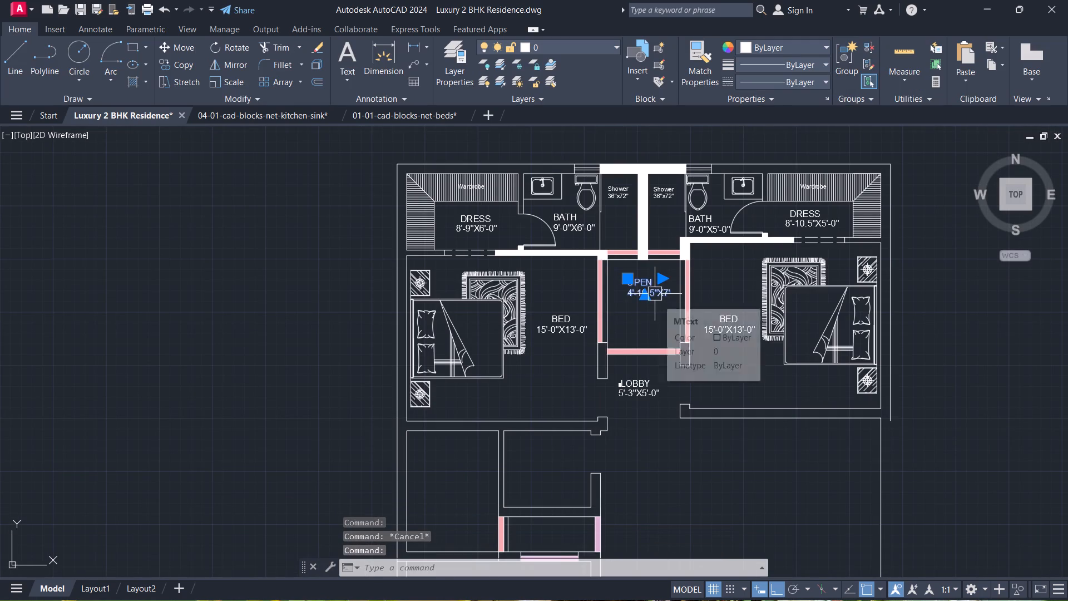
type("M")
key("space")
scroll(654, 294, "up", 3)
left_click_drag(639, 275, 638, 283)
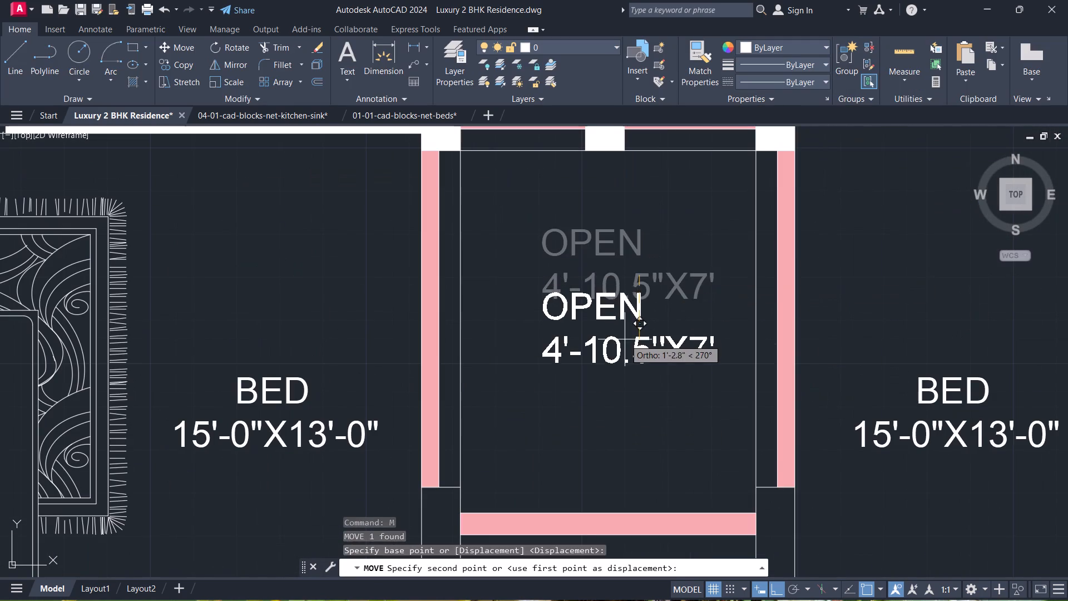
left_click(625, 339)
key("Escape")
Hatch the two wall stubs flanking the north side of the LOBBY with a solid fill.
scroll(626, 343, "down", 3)
middle_click_drag(626, 344, 700, 262)
scroll(700, 262, "down", 1)
scroll(662, 322, "up", 1)
middle_click_drag(662, 322, 725, 245)
scroll(738, 224, "up", 1)
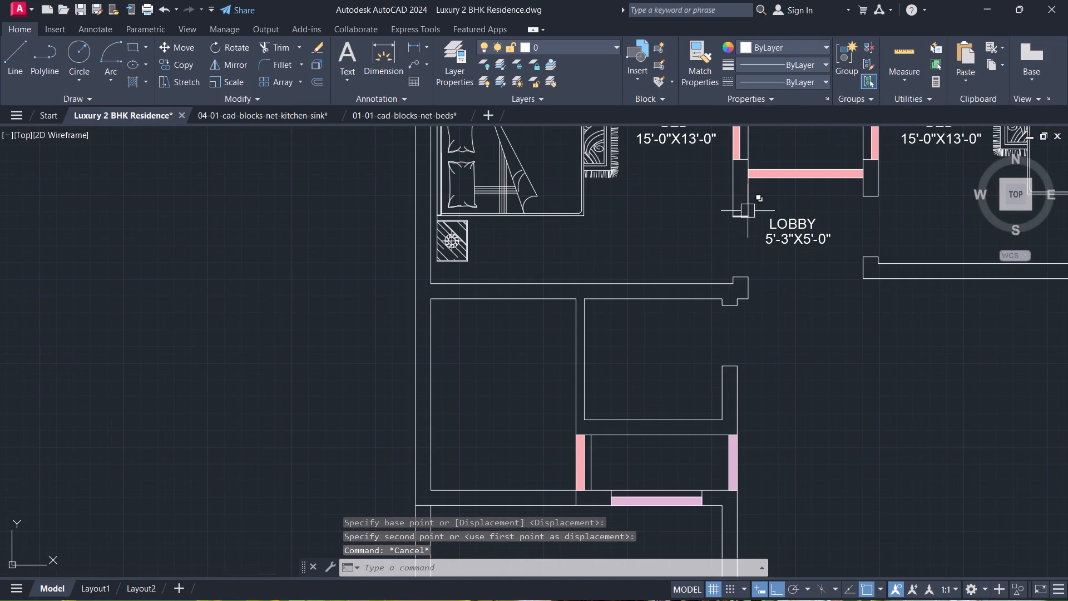
scroll(748, 210, "up", 1)
type("H")
key("space")
left_click(749, 207)
key("Escape")
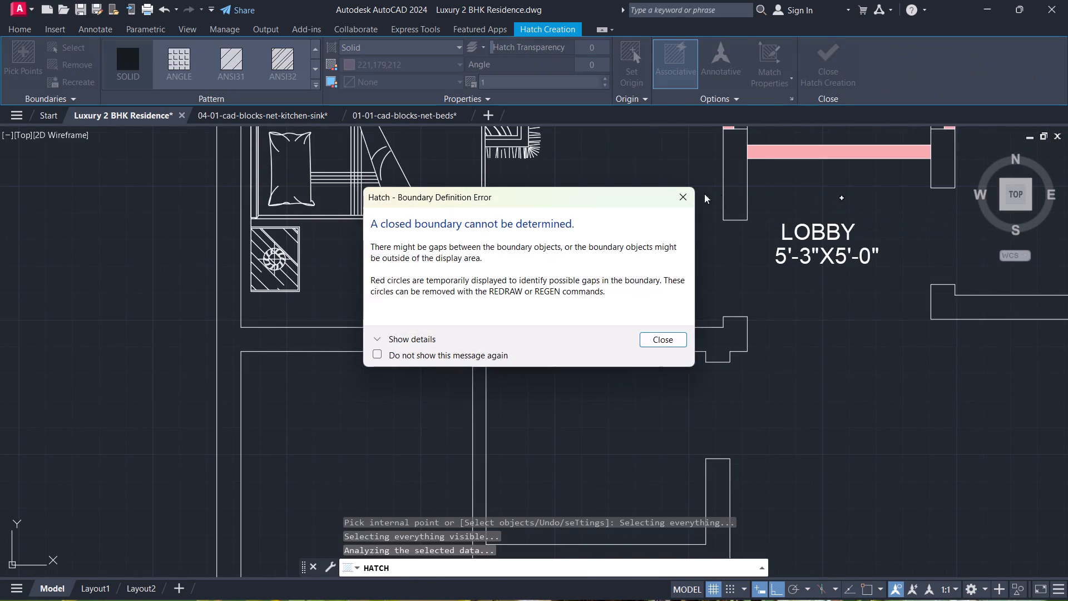
left_click(739, 200)
scroll(739, 200, "down", 1)
middle_click_drag(739, 200, 632, 271)
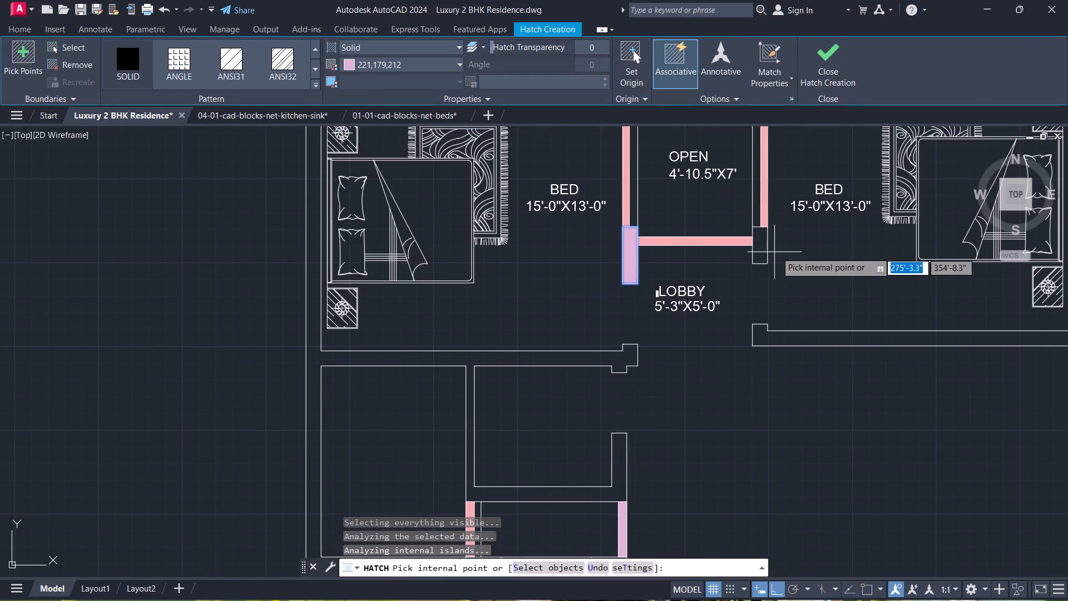
left_click(762, 251)
key("Escape")
Set the color of the new hatch on the two LOBBY wall stubs to ByLayer.
left_click(757, 253)
key("Escape")
scroll(761, 251, "up", 2)
left_click(761, 251)
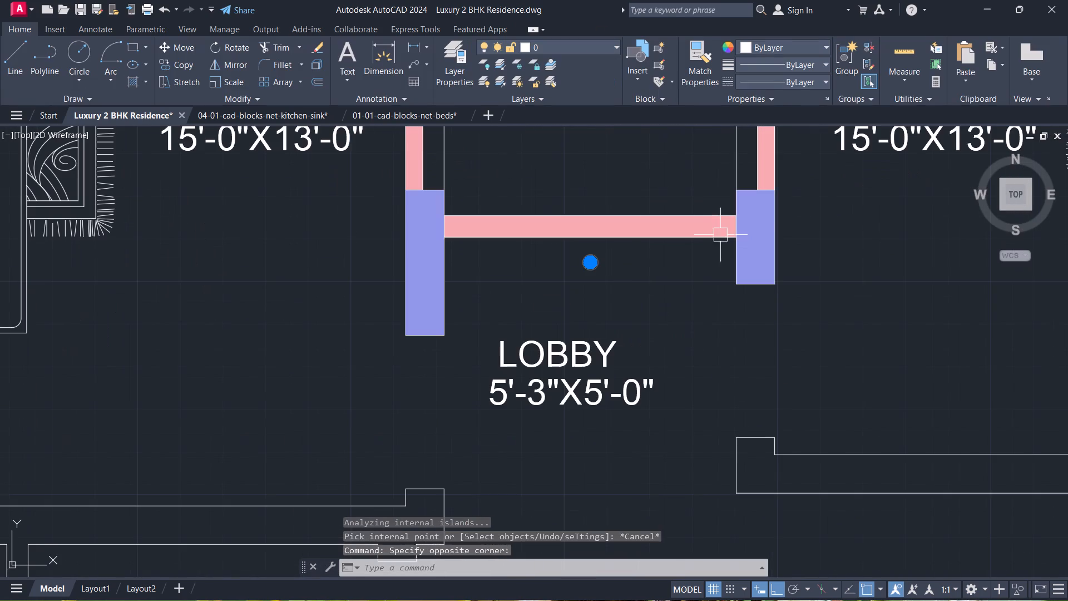
left_click(418, 70)
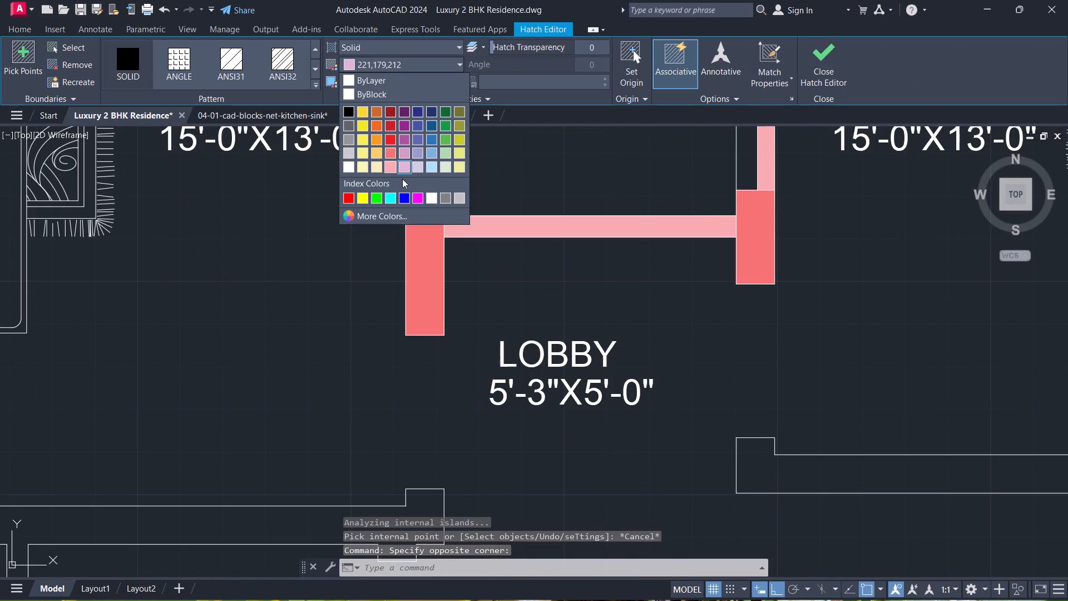
left_click(369, 81)
key("Escape")
Recolor the lilac hatches on the small shaft's east and south sides to light pink, matching its west side.
scroll(524, 244, "down", 1)
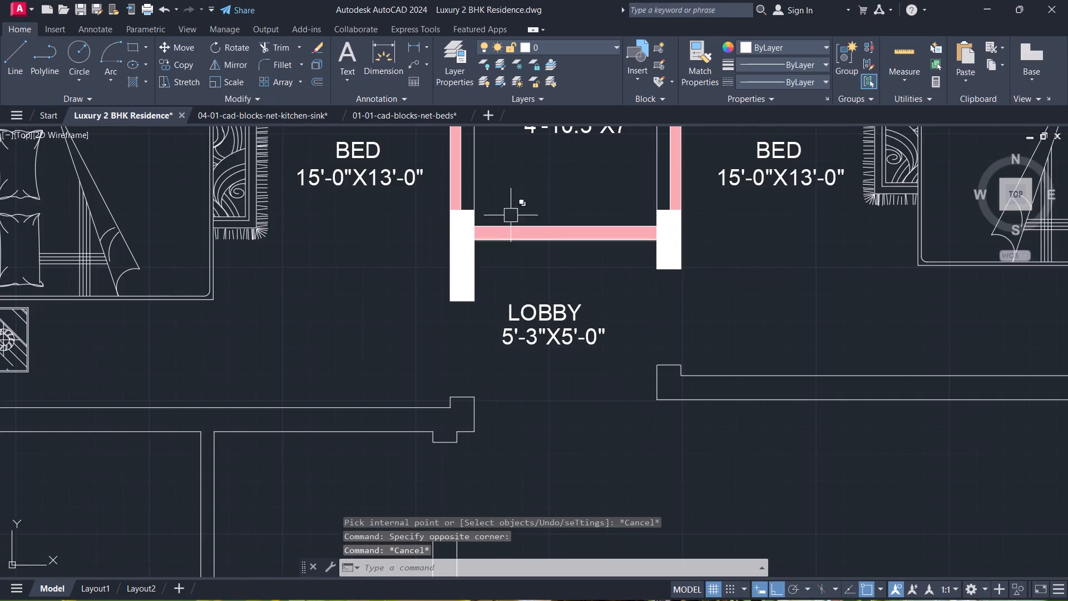
scroll(473, 199, "up", 1)
scroll(501, 252, "down", 3)
middle_click_drag(461, 423, 458, 437)
scroll(462, 423, "up", 1)
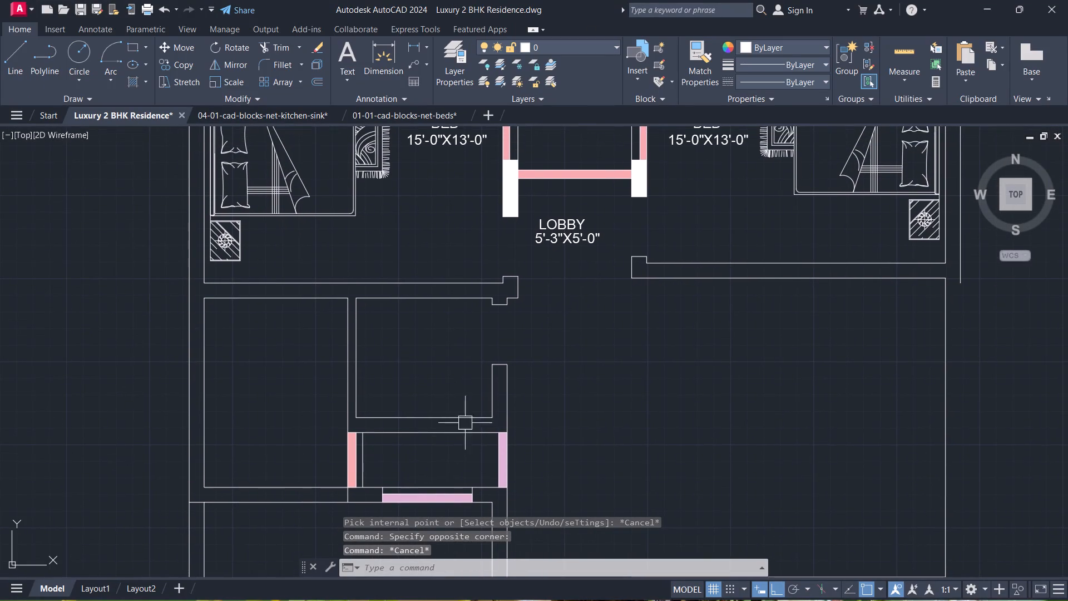
scroll(514, 167, "up", 2)
scroll(490, 241, "down", 2)
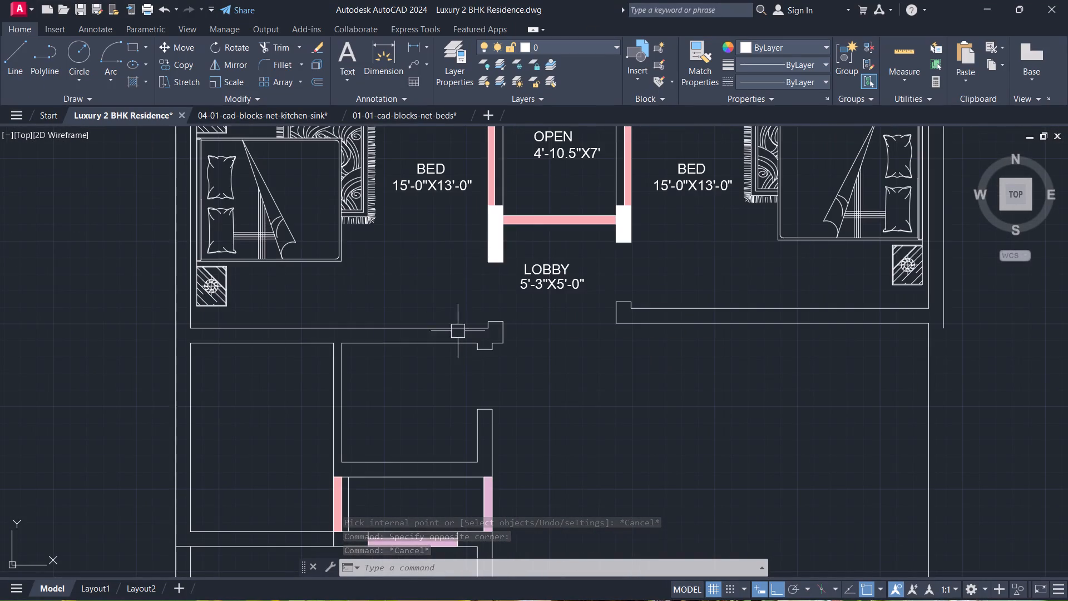
middle_click_drag(462, 347, 553, 188)
scroll(551, 360, "up", 4)
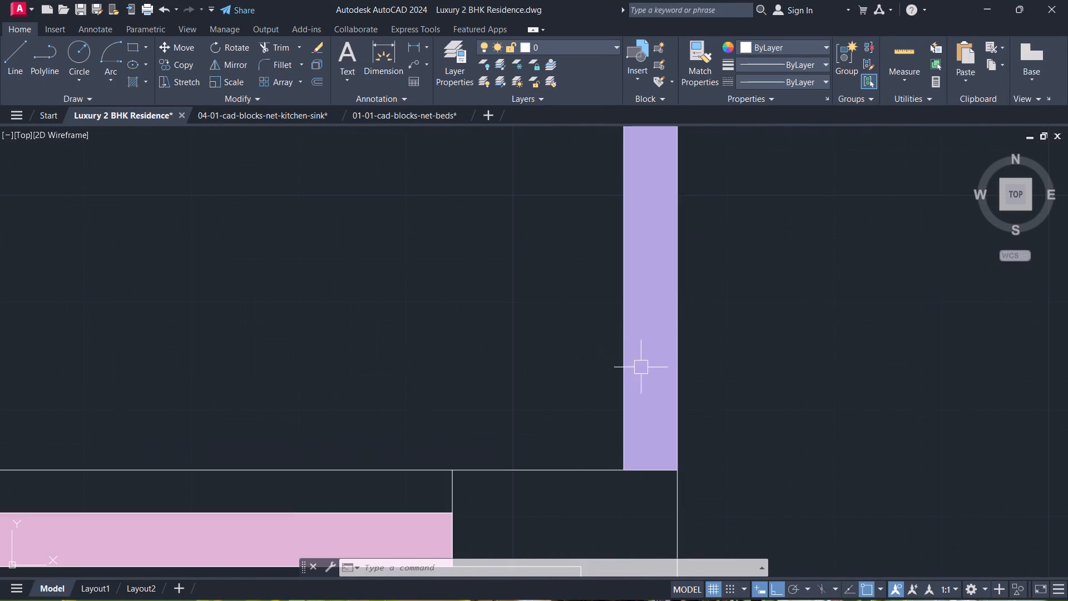
left_click(649, 370)
scroll(379, 366, "down", 2)
middle_click_drag(380, 367, 479, 236)
scroll(437, 303, "up", 1)
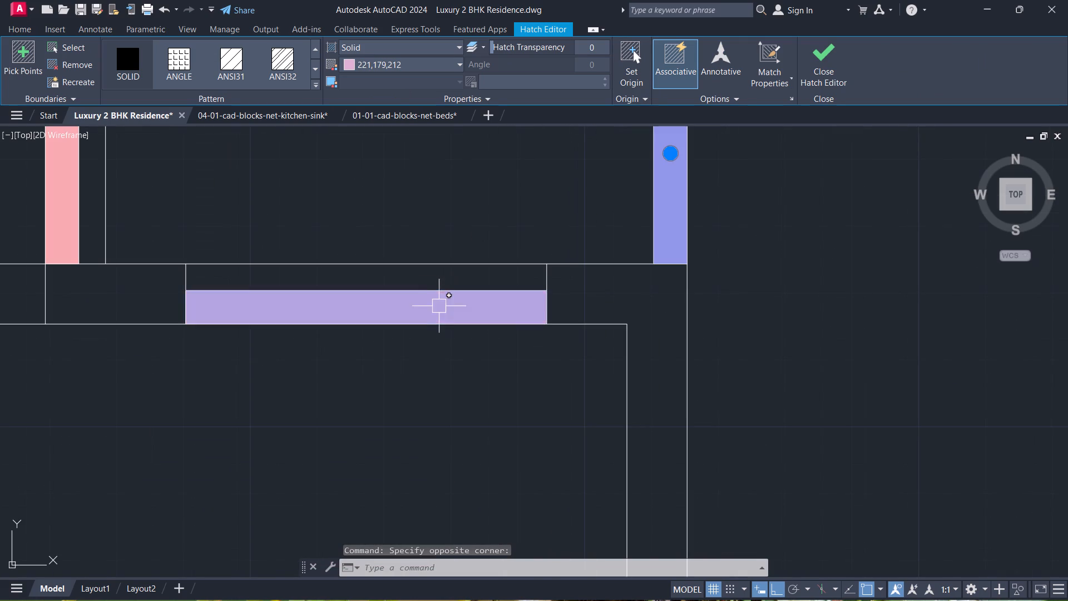
left_click(442, 307)
left_click(430, 66)
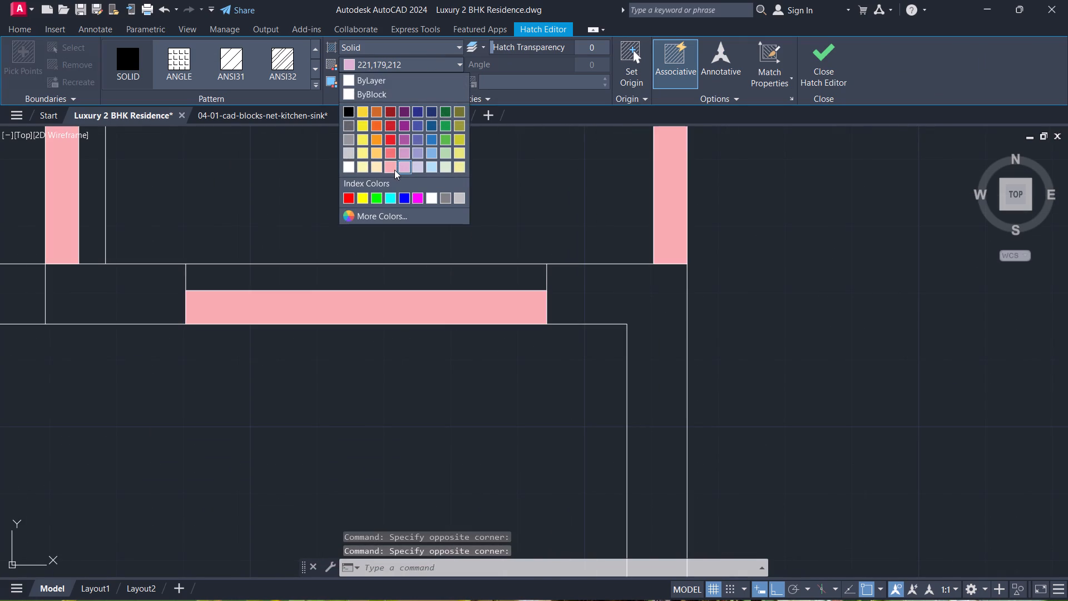
left_click(394, 170)
key("Escape")
Offset the small shaft's west wall line 4" to the west.
scroll(420, 228, "down", 2)
middle_click_drag(434, 245, 406, 369)
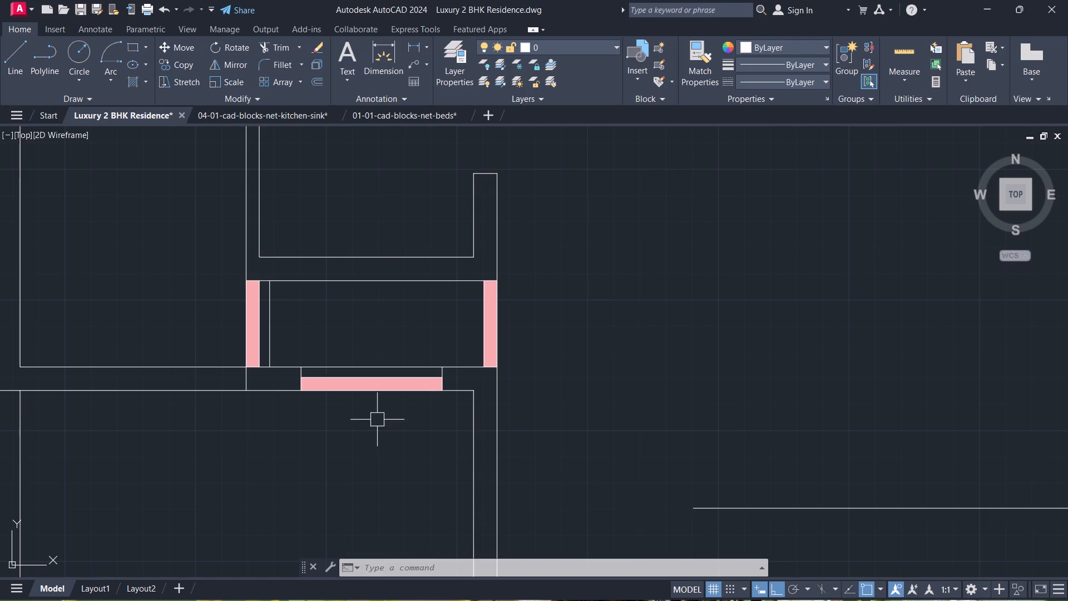
scroll(309, 432, "down", 2)
middle_click_drag(309, 432, 617, 487)
scroll(528, 397, "up", 1)
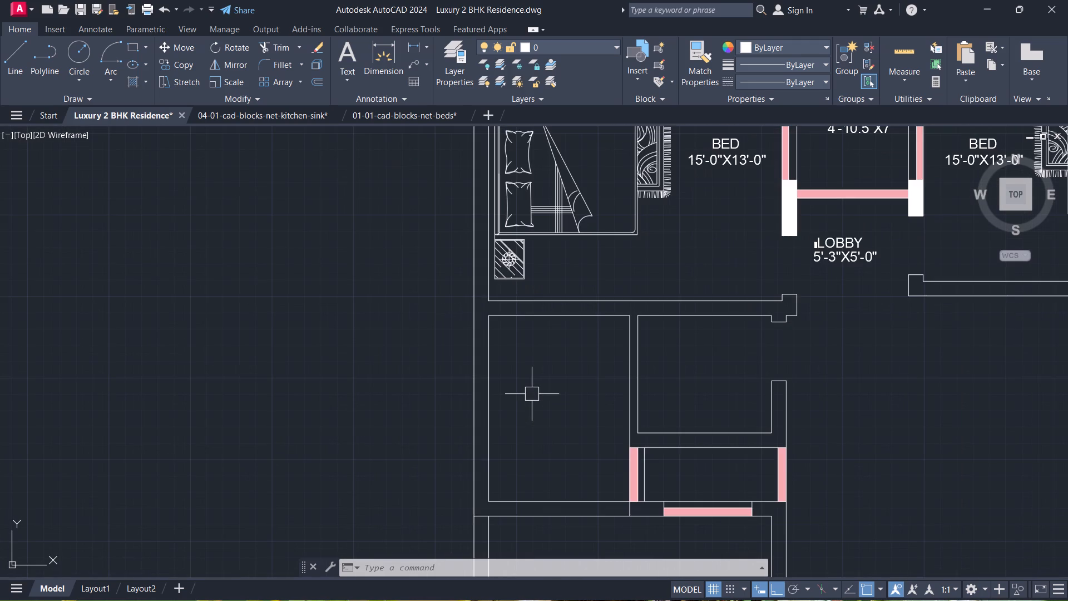
scroll(556, 485, "up", 1)
middle_click_drag(570, 454, 561, 347)
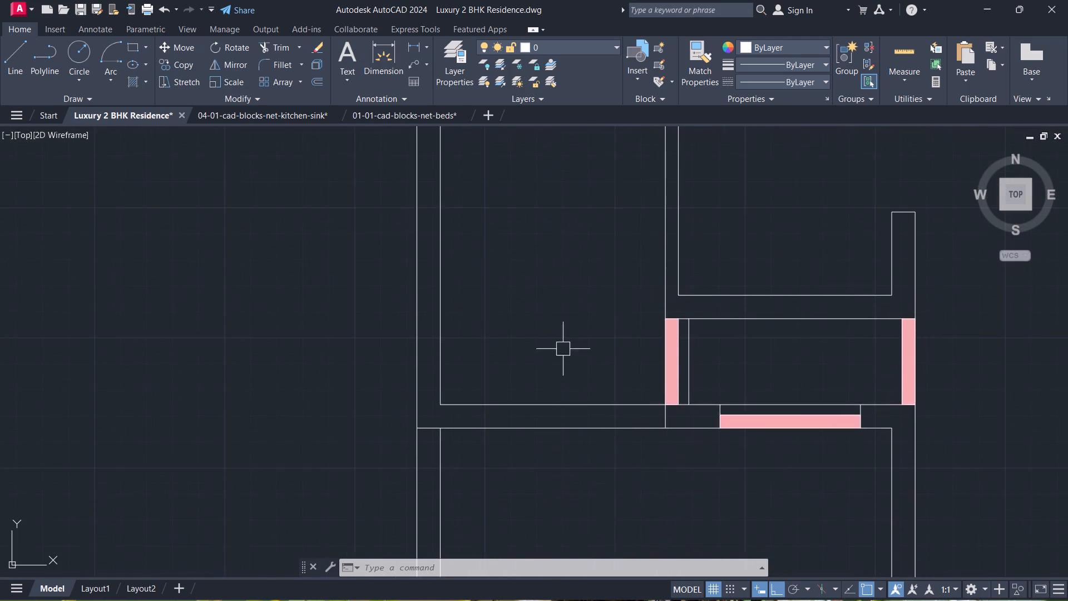
scroll(601, 392, "up", 1)
type("O 4")
key("Return")
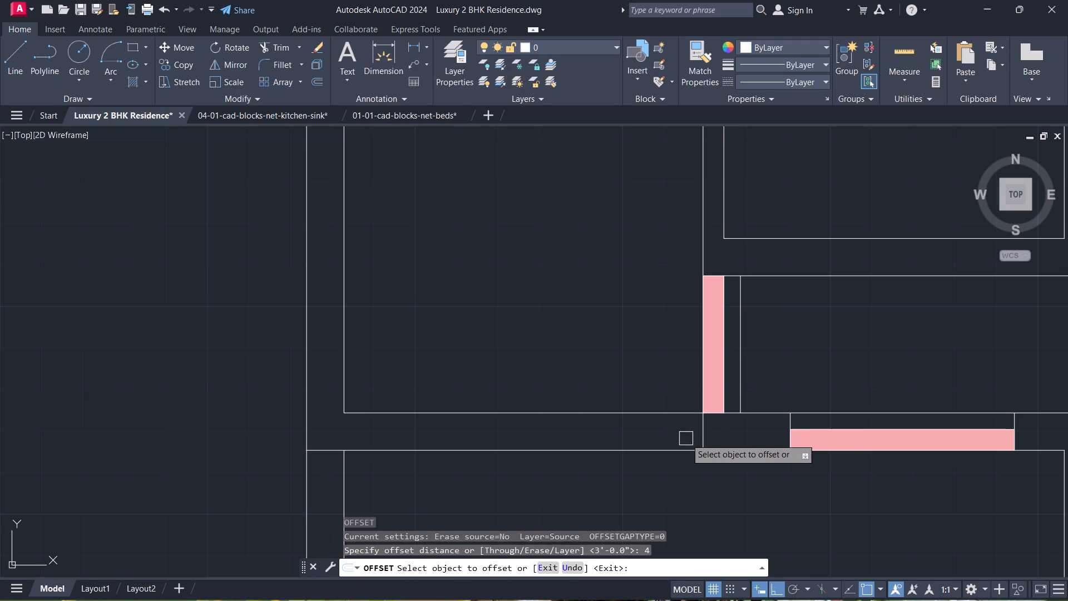
left_click(696, 435)
left_click(644, 432)
key("Escape")
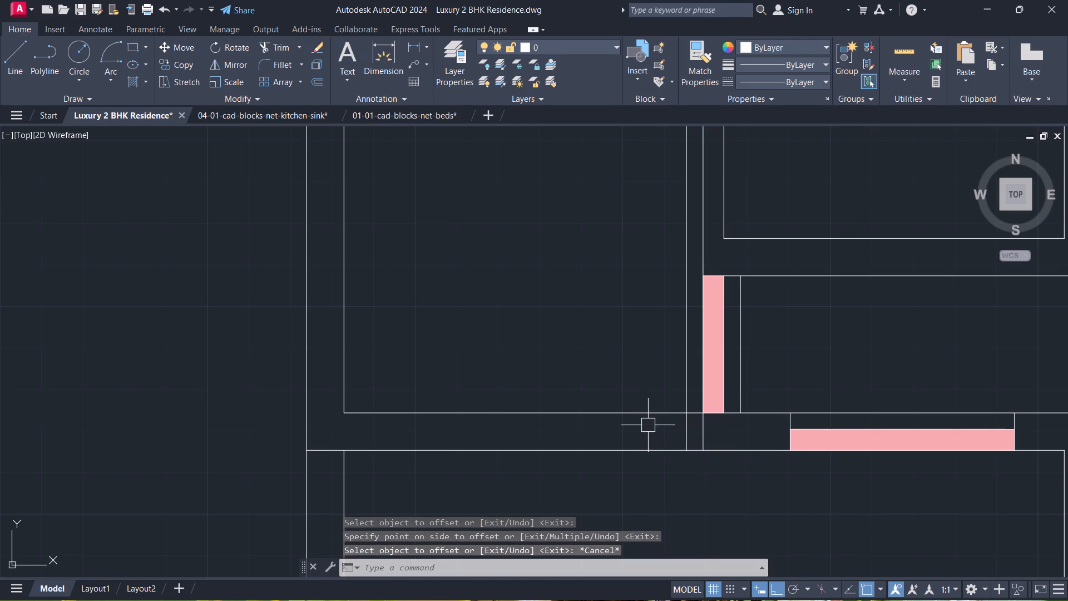
Trim the offset line above the cross wall and the original line inside it, leaving a door jamb across the wall.
key("t")
key("r")
key("space")
scroll(682, 380, "up", 2)
left_click(689, 381)
key("Escape")
scroll(654, 417, "down", 3)
middle_click_drag(653, 426, 660, 406)
scroll(652, 412, "up", 2)
key("space")
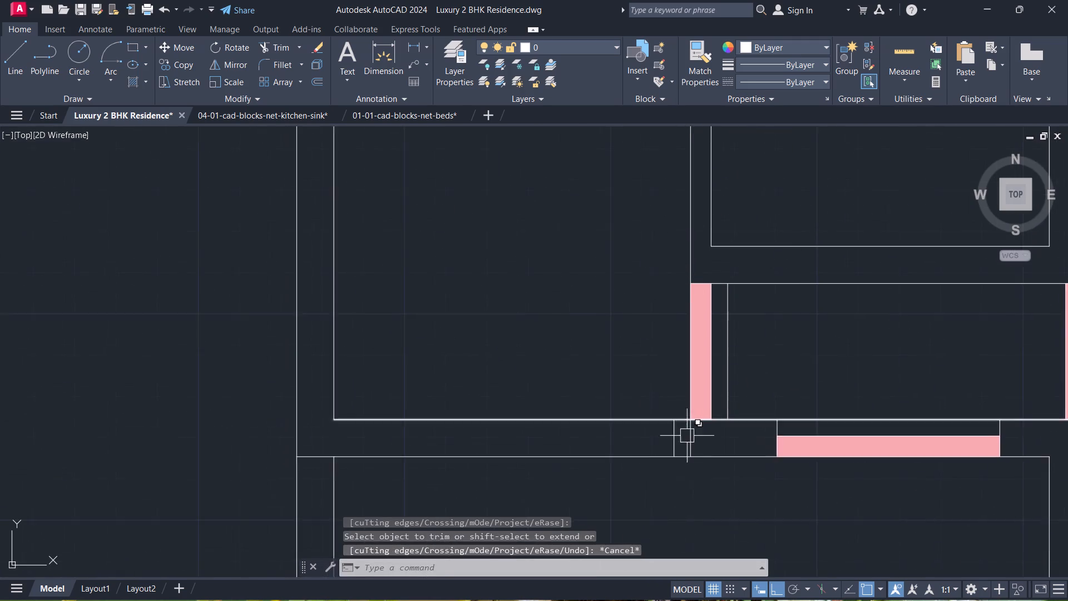
scroll(702, 452, "up", 1)
left_click_drag(681, 416, 676, 415)
left_click(637, 414)
key("Escape")
Offset the door jamb line 3' to the west within the cross wall.
type("O")
key("space")
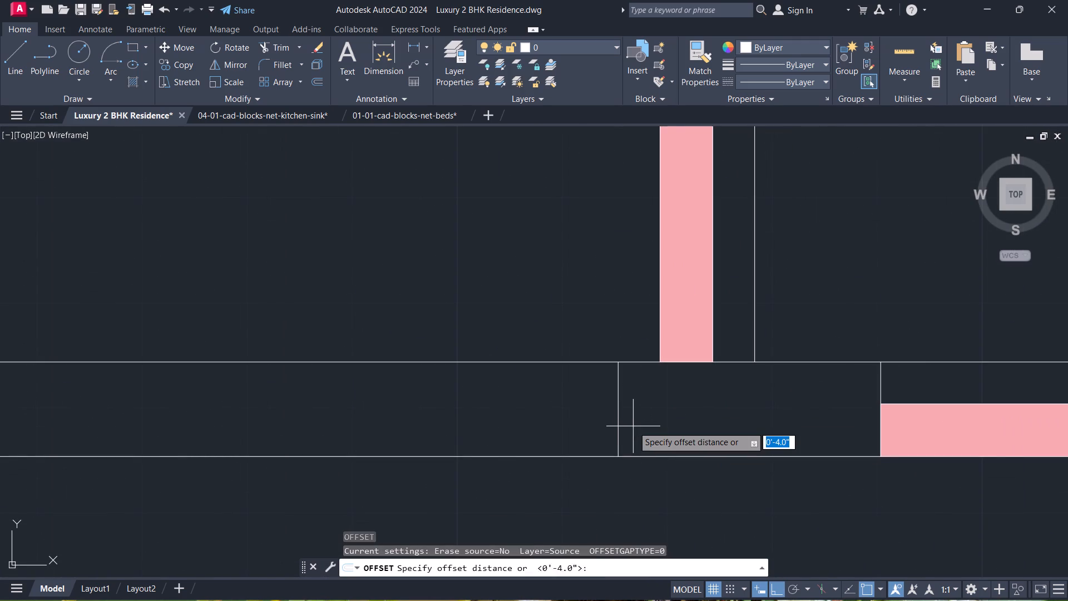
type("3'")
key("Return")
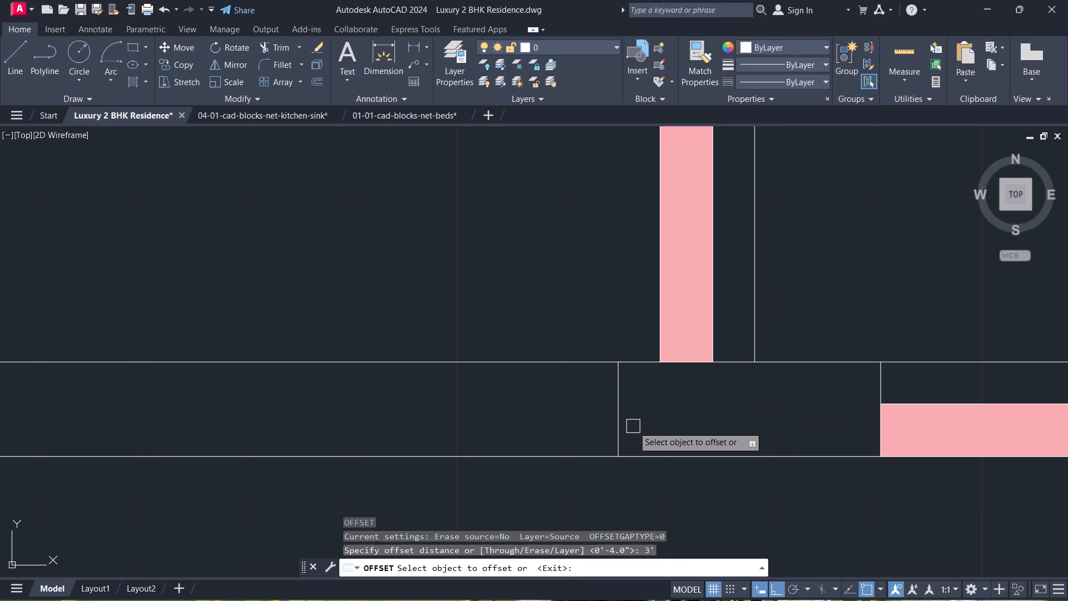
scroll(633, 426, "up", 2)
left_click(585, 400)
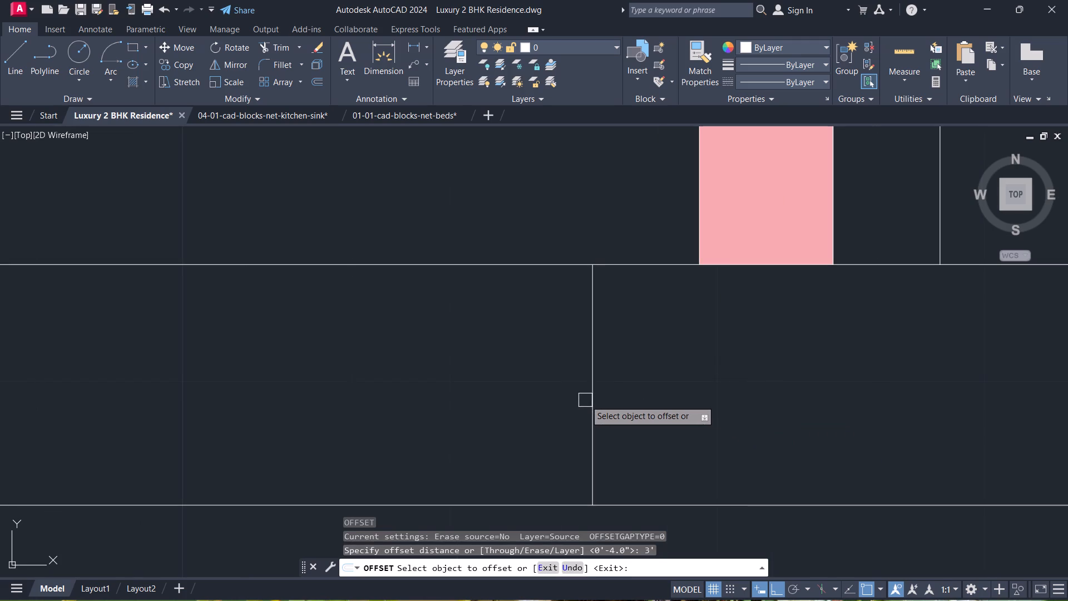
left_click(593, 411)
left_click(456, 385)
key("Escape")
Trim the cross wall lines between the jambs to open the 3' door, and trim the line crossing the west outer wall.
scroll(456, 385, "down", 4)
middle_click_drag(454, 385, 604, 357)
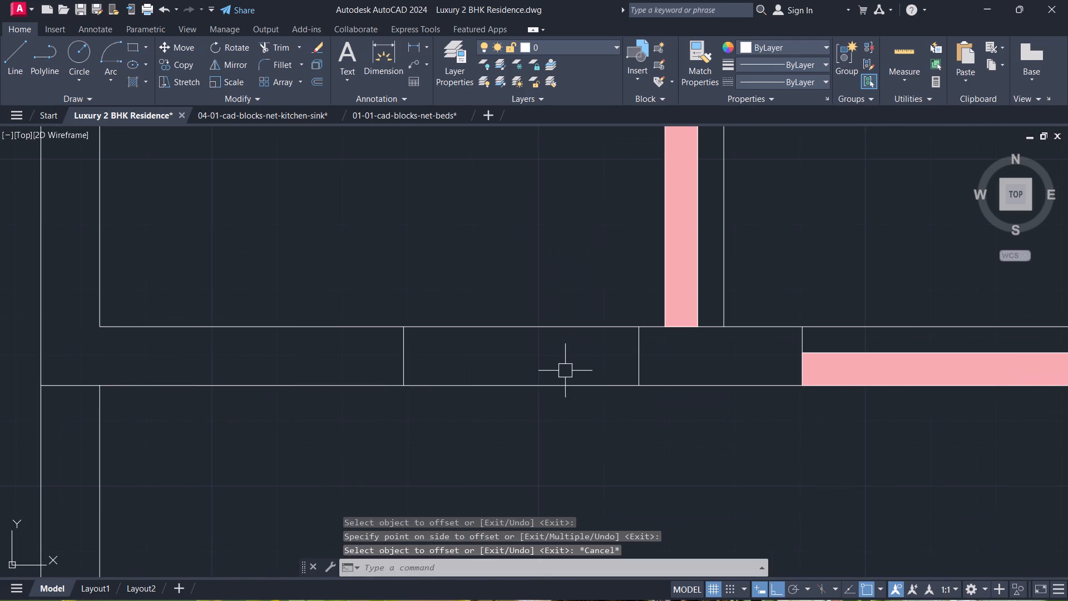
key("t")
key("r")
key("space")
left_click(536, 419)
left_click(512, 207)
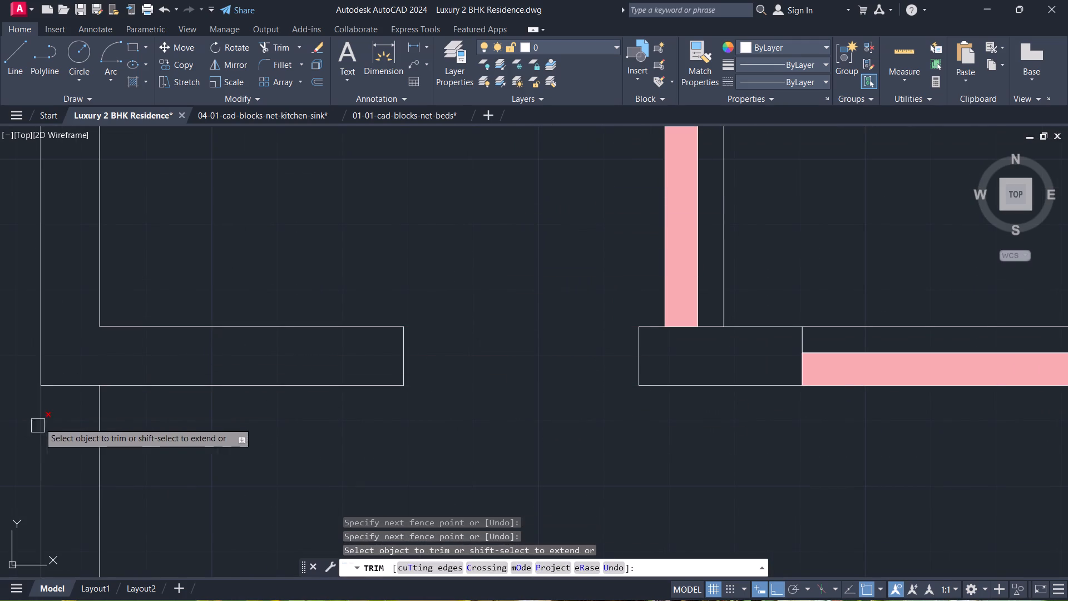
left_click(83, 378)
left_click(76, 397)
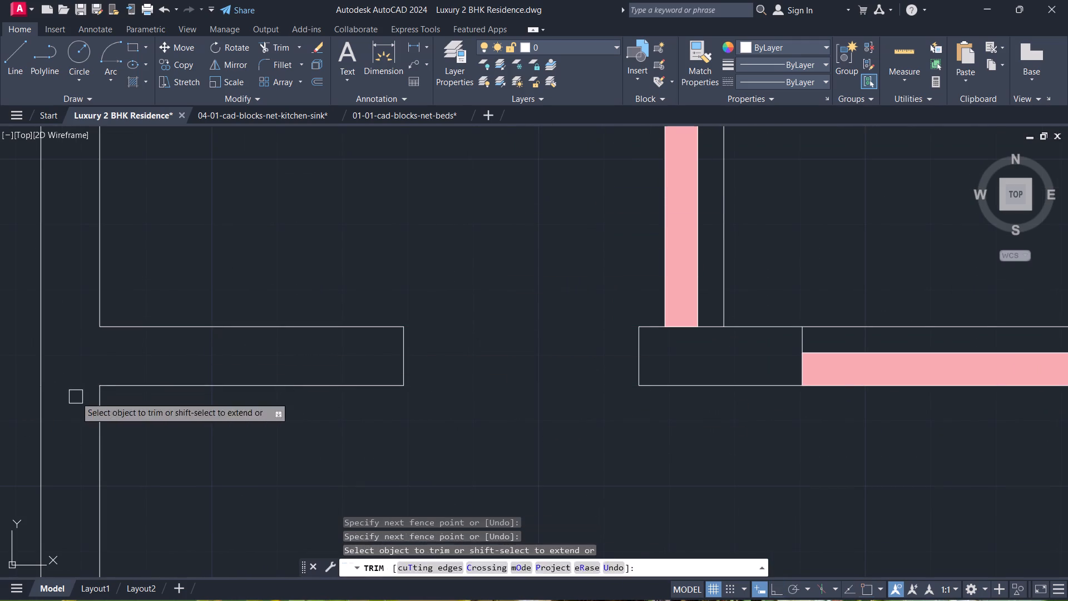
key("Escape")
Offset the north and west inner wall lines of the room below the west bedroom 2' inward.
scroll(186, 423, "down", 2)
middle_click_drag(205, 425, 429, 375)
scroll(429, 375, "down", 1)
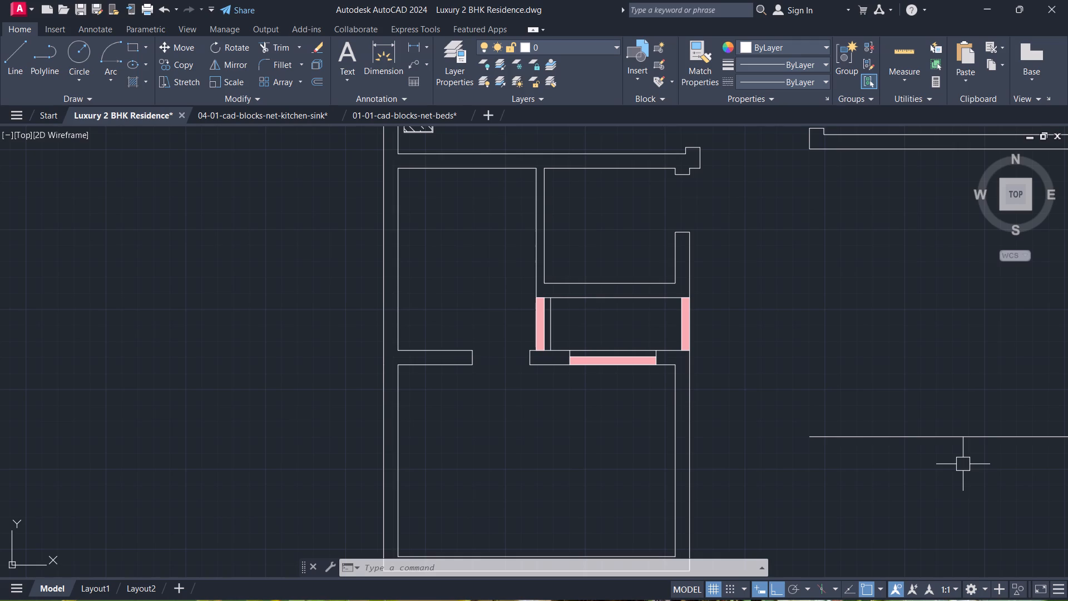
middle_click_drag(575, 396, 574, 477)
scroll(574, 477, "down", 1)
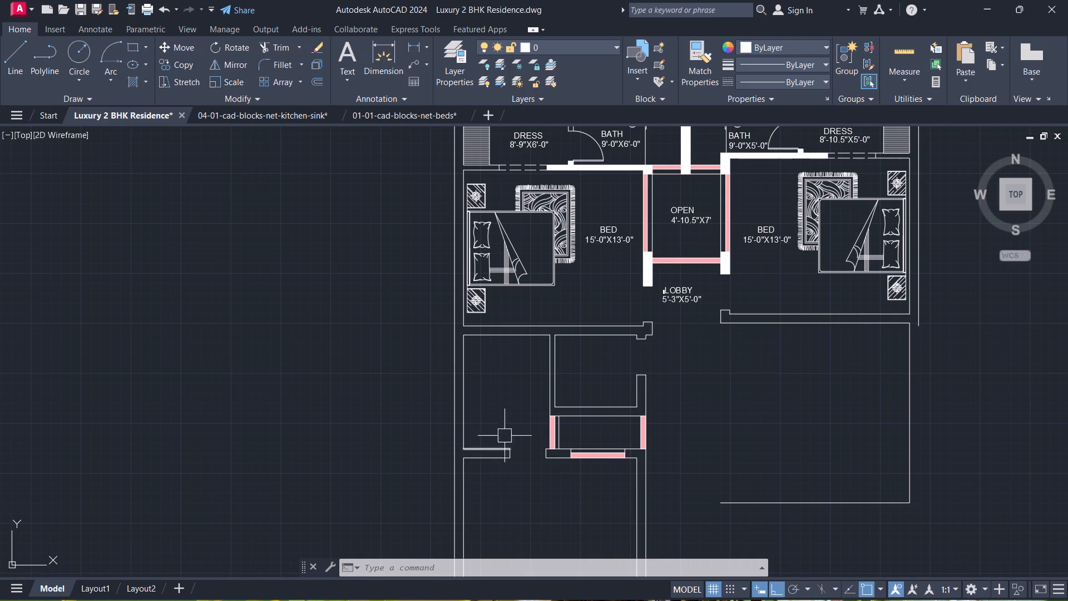
type("O 2'")
key("Return")
scroll(560, 354, "up", 1)
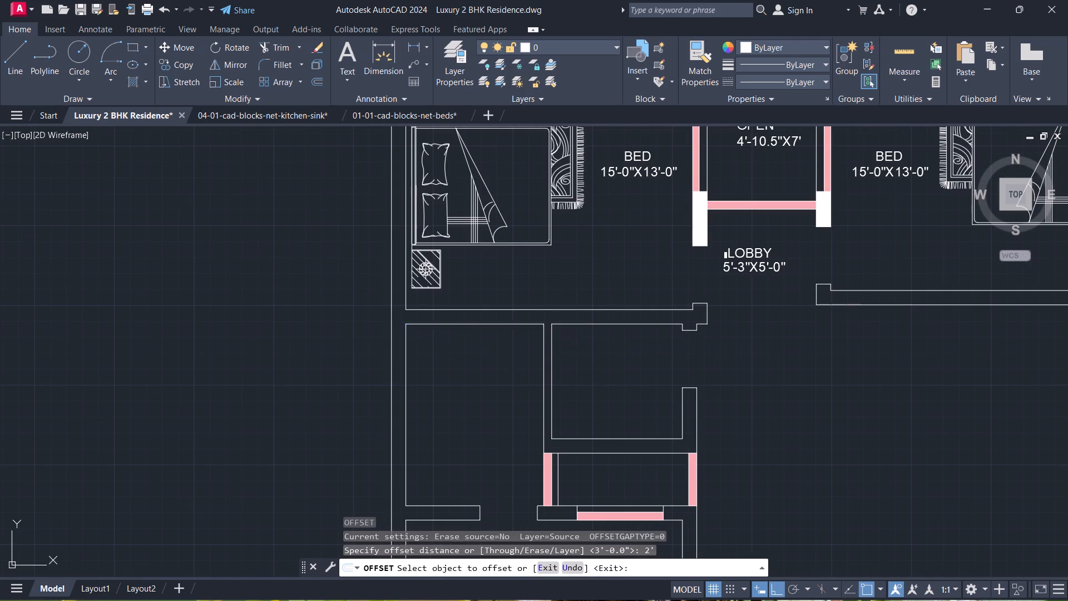
left_click(448, 323)
left_click(448, 365)
left_click_drag(410, 380, 418, 383)
left_click(450, 385)
key("Escape")
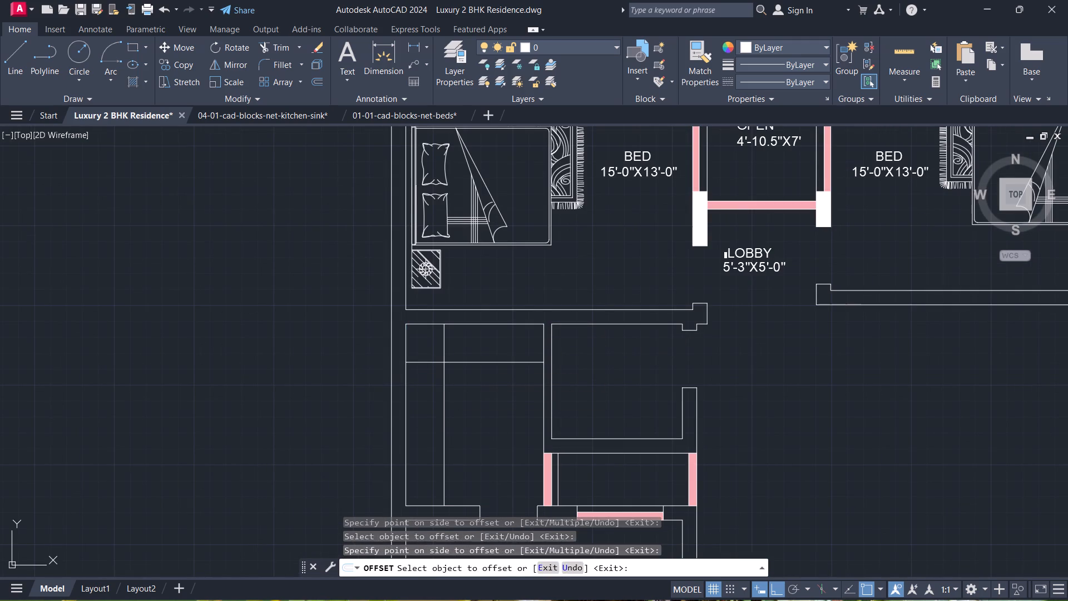
Fillet the two 2' offset lines into a sharp corner at the room's northwest.
type("F")
key("space")
left_click(446, 385)
left_click(468, 369)
key("Escape")
Offset the west and south inner wall lines of the southern room 2' inward.
scroll(479, 430, "down", 2)
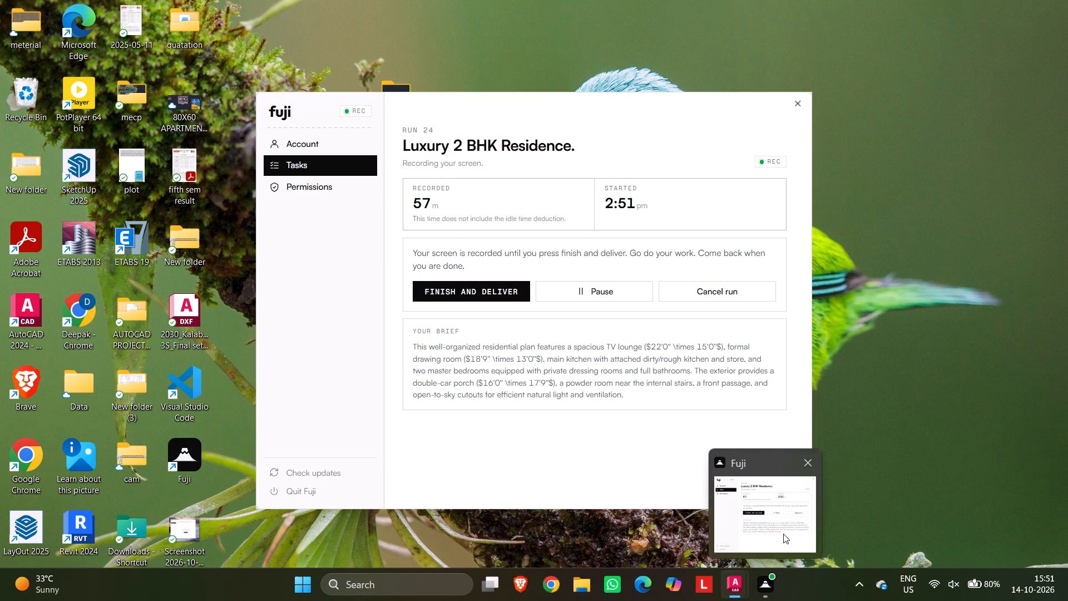
middle_click_drag(488, 425, 643, 271)
scroll(648, 294, "up", 2)
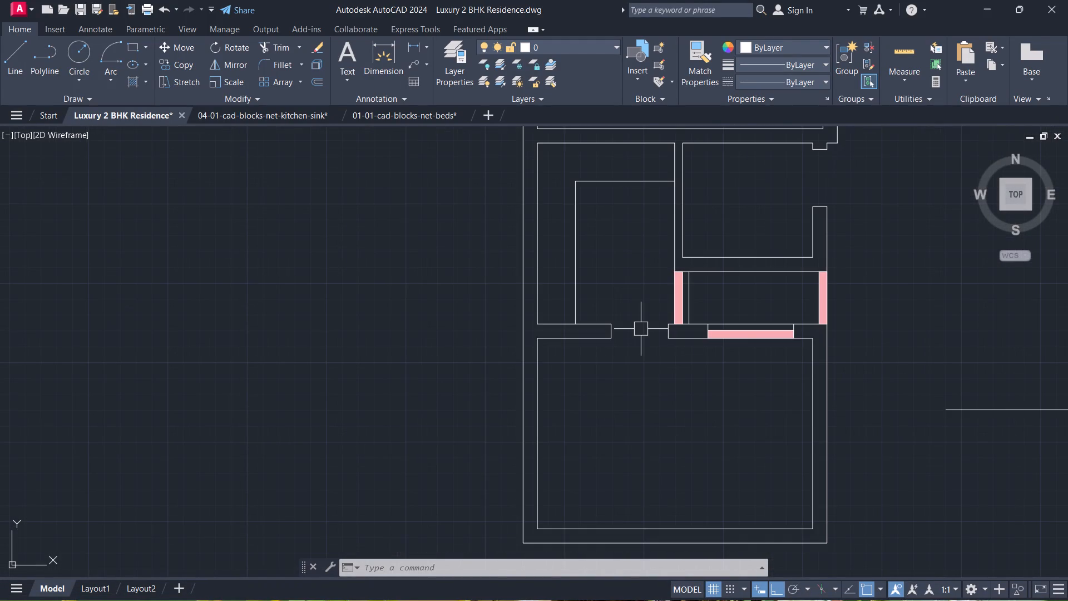
type("O 2'")
key("Return")
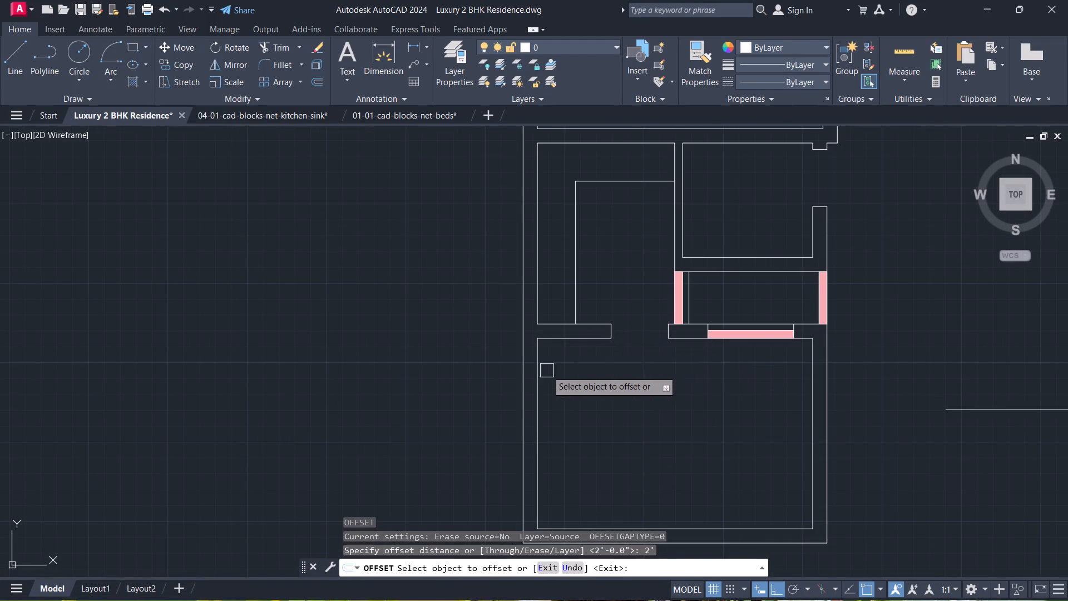
left_click(539, 372)
left_click(578, 381)
left_click(719, 528)
left_click(713, 479)
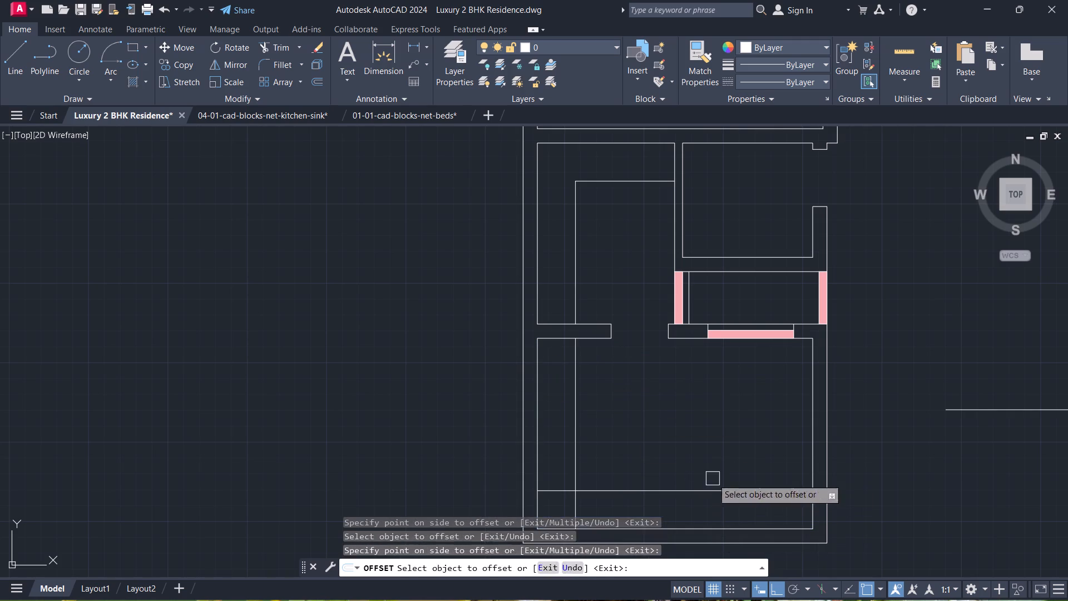
Fillet the southern room's two offset lines into a sharp corner at its southwest.
key("Escape")
key("f")
key("space")
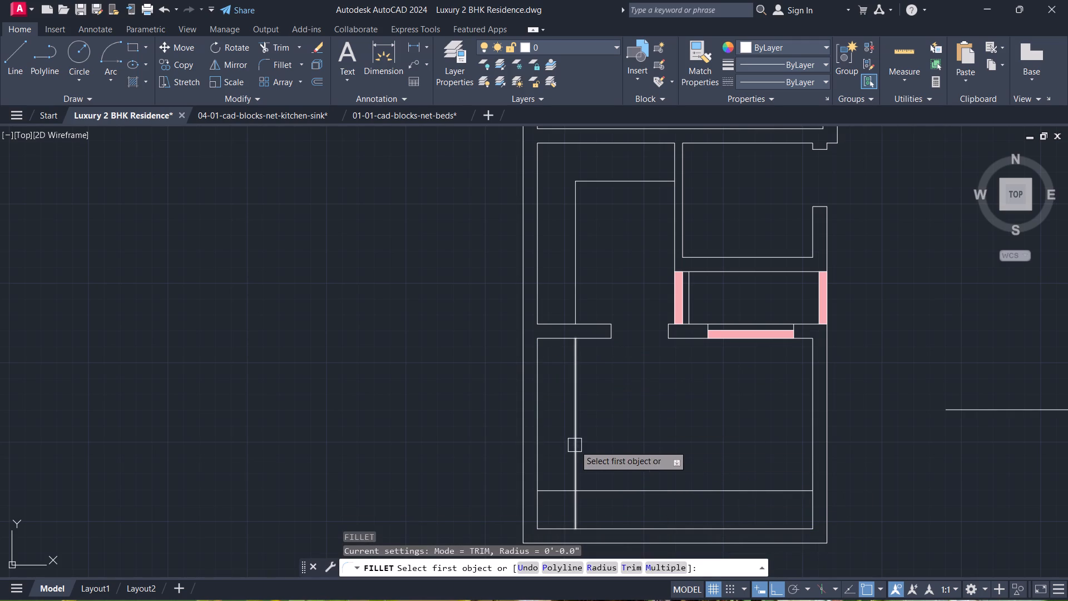
left_click(575, 445)
left_click(618, 500)
left_click(626, 490)
key("Escape")
Extend the southern room's horizontal offset line eastward to the outer line of the east wall.
middle_click_drag(644, 447, 619, 389)
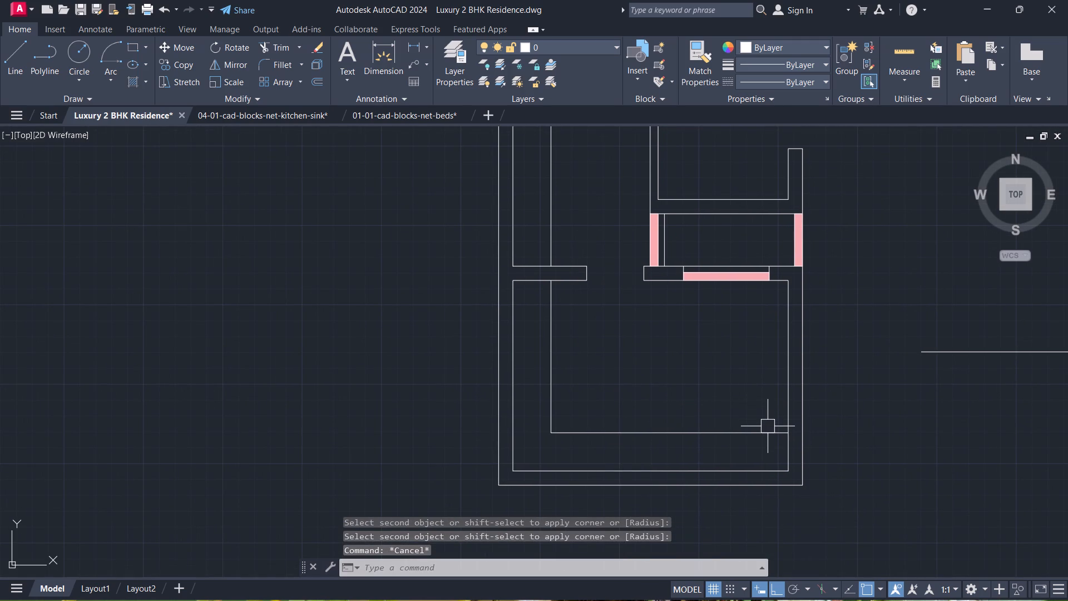
type("EX")
key("space")
left_click(763, 429)
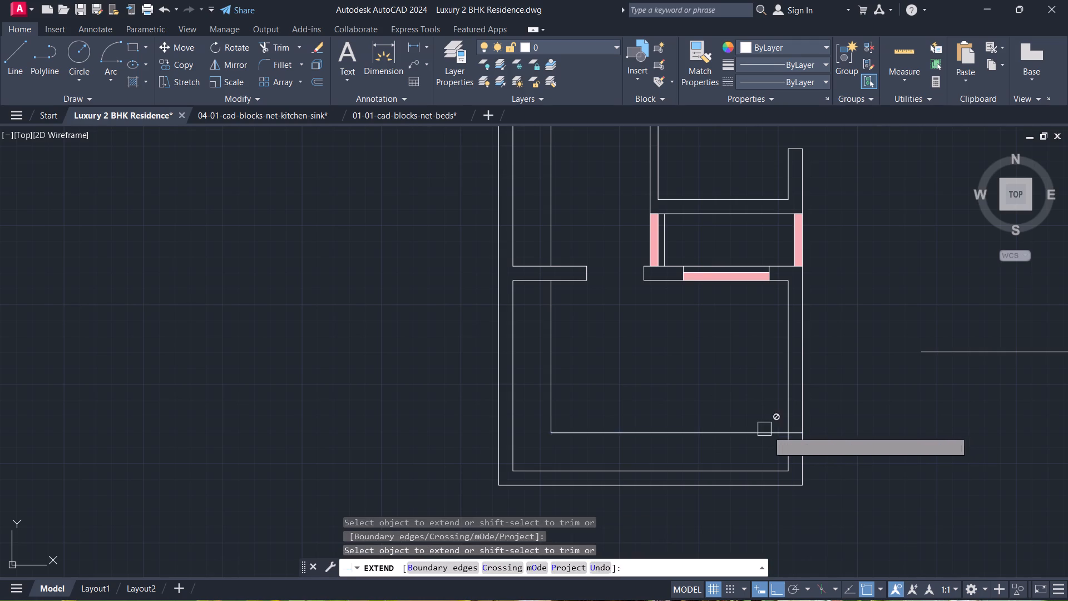
key("Escape")
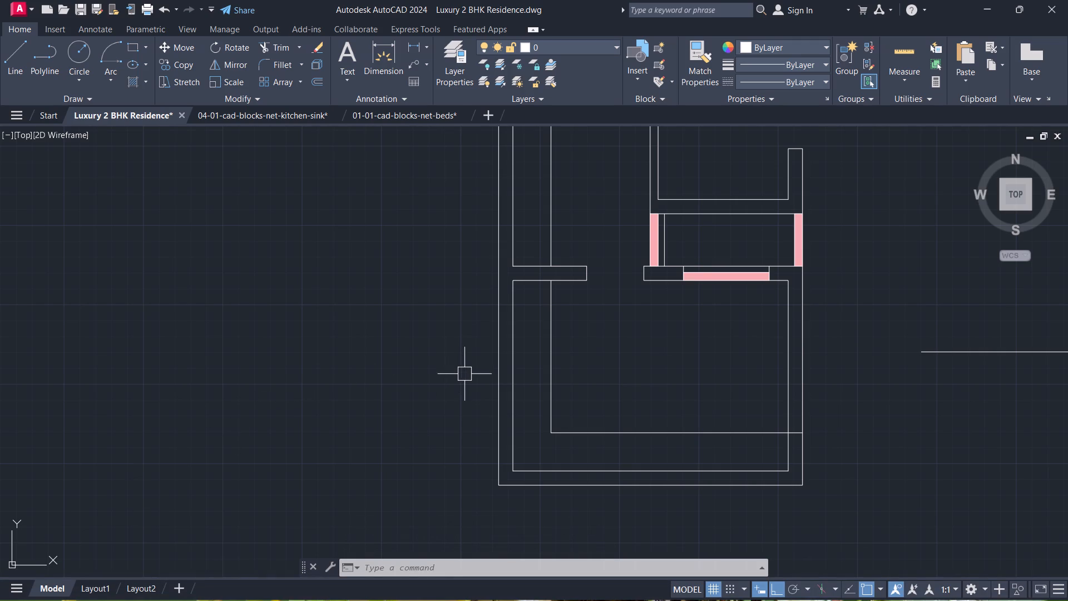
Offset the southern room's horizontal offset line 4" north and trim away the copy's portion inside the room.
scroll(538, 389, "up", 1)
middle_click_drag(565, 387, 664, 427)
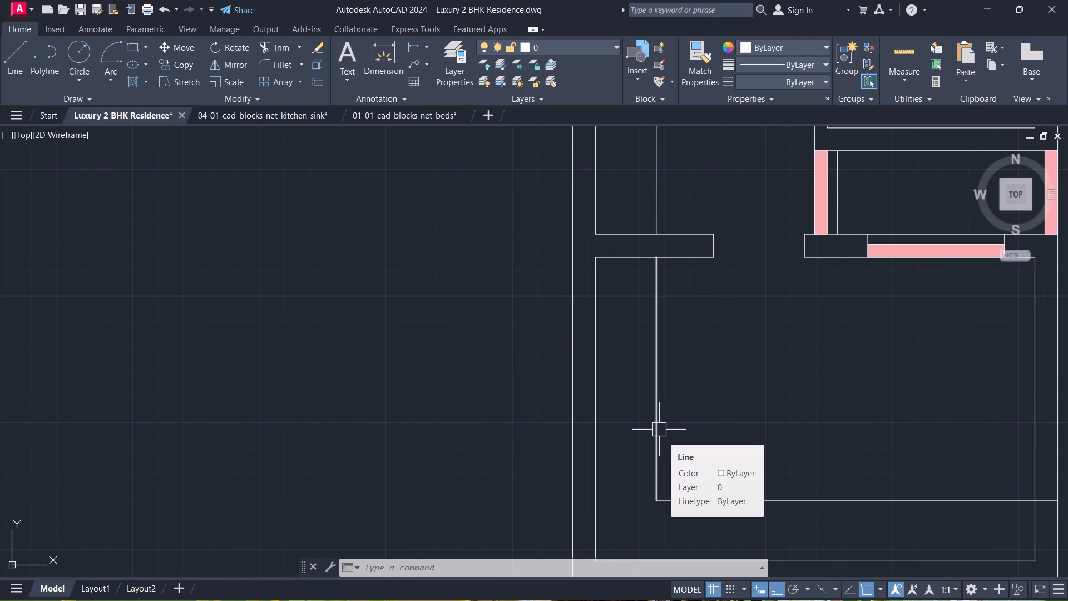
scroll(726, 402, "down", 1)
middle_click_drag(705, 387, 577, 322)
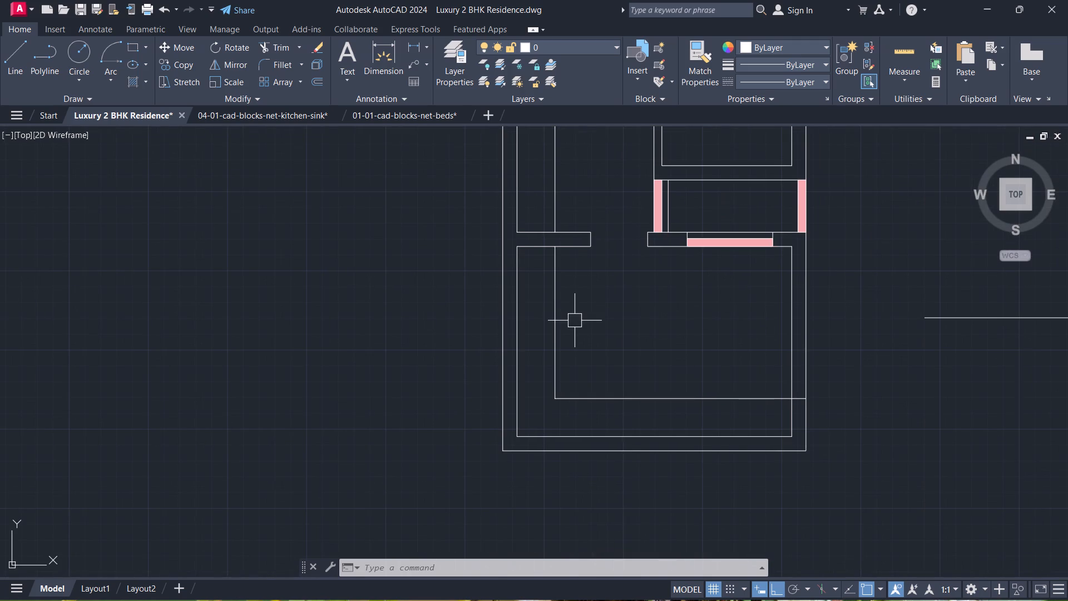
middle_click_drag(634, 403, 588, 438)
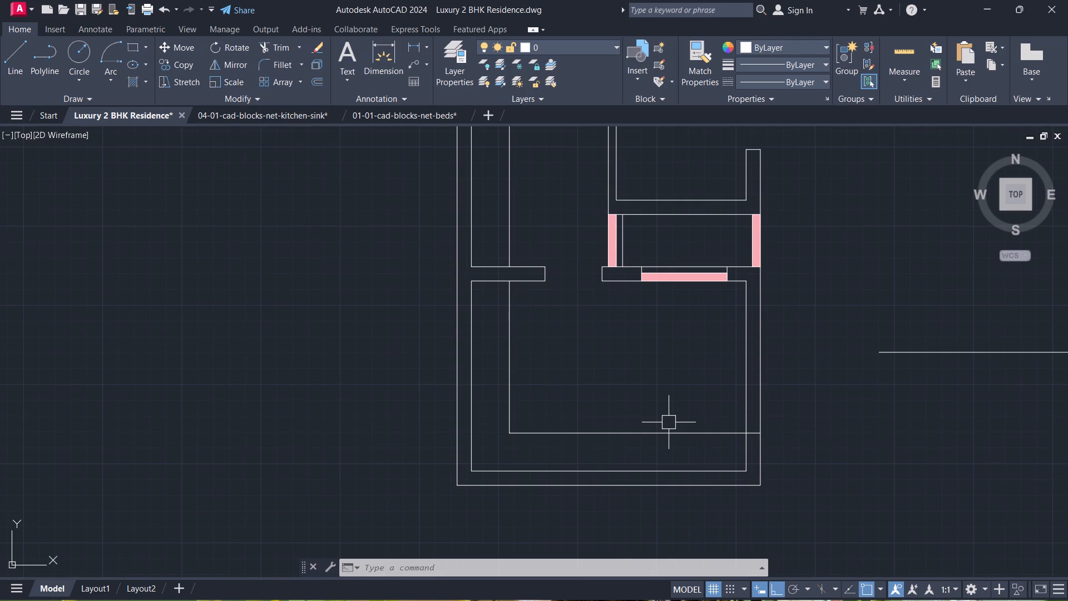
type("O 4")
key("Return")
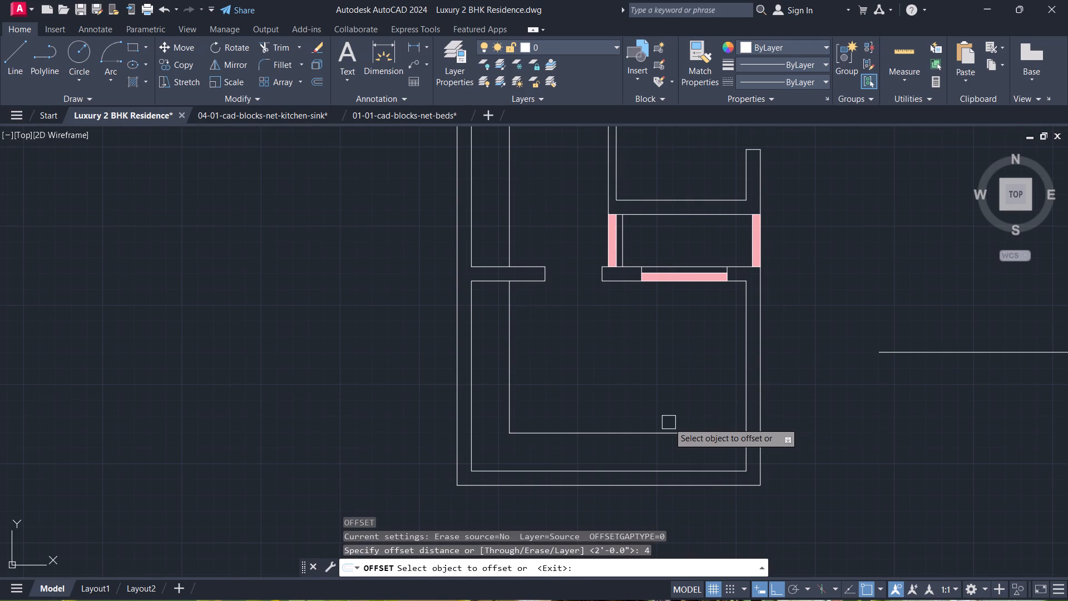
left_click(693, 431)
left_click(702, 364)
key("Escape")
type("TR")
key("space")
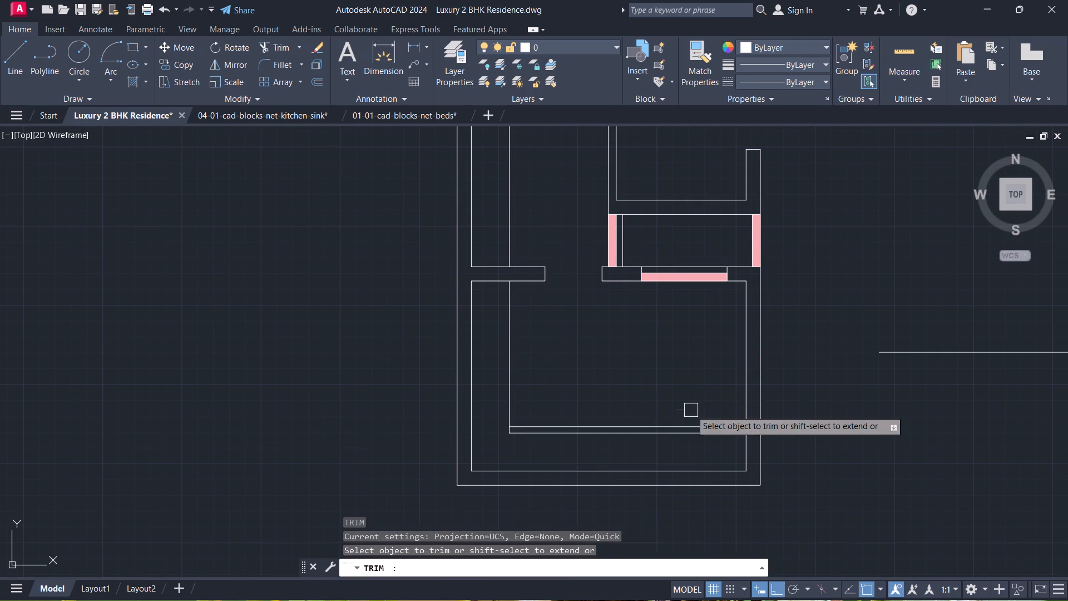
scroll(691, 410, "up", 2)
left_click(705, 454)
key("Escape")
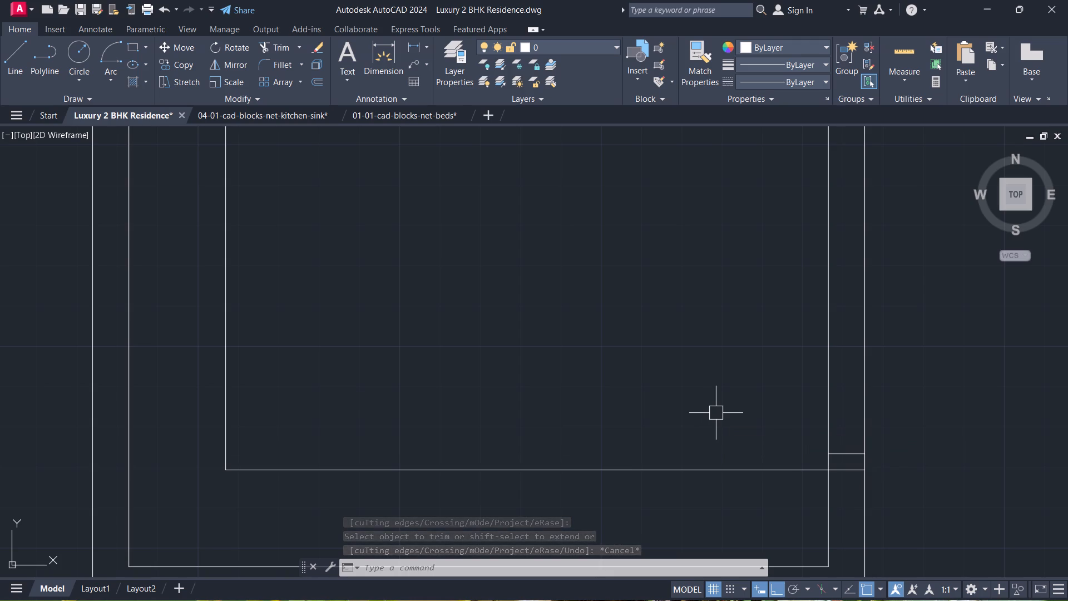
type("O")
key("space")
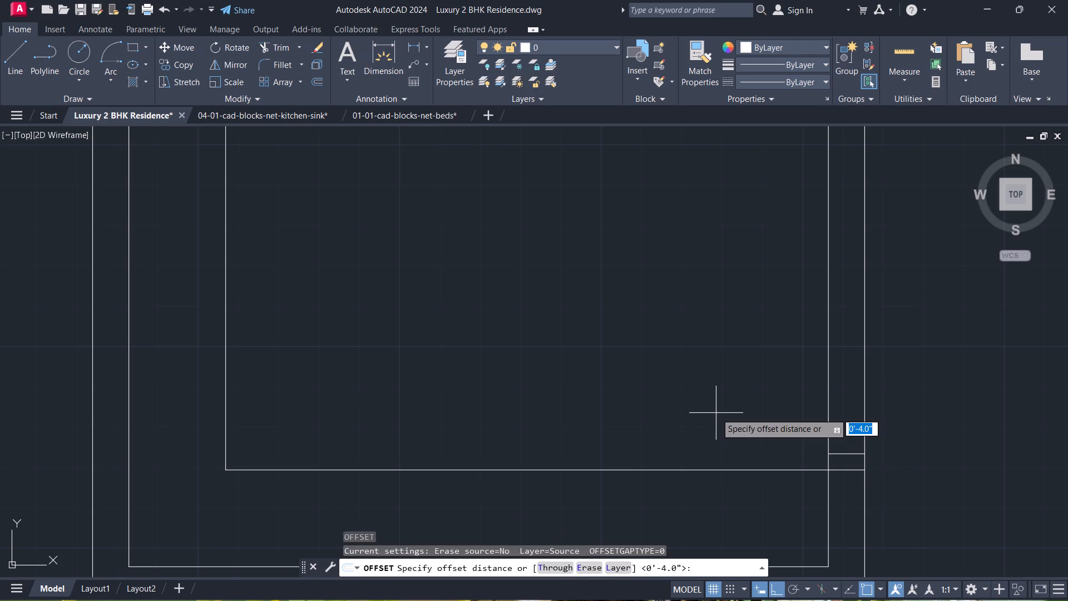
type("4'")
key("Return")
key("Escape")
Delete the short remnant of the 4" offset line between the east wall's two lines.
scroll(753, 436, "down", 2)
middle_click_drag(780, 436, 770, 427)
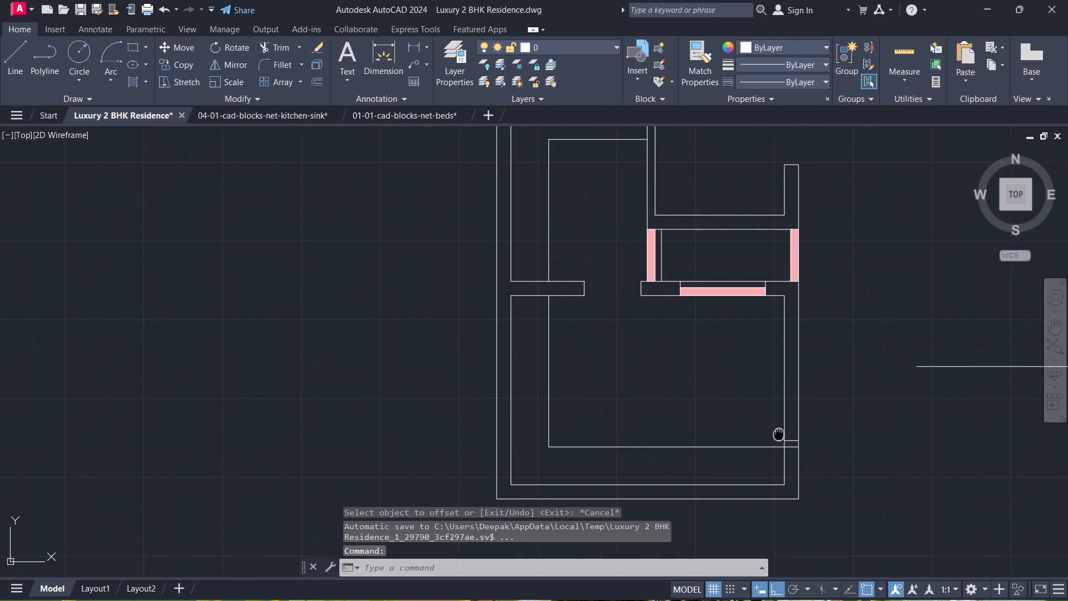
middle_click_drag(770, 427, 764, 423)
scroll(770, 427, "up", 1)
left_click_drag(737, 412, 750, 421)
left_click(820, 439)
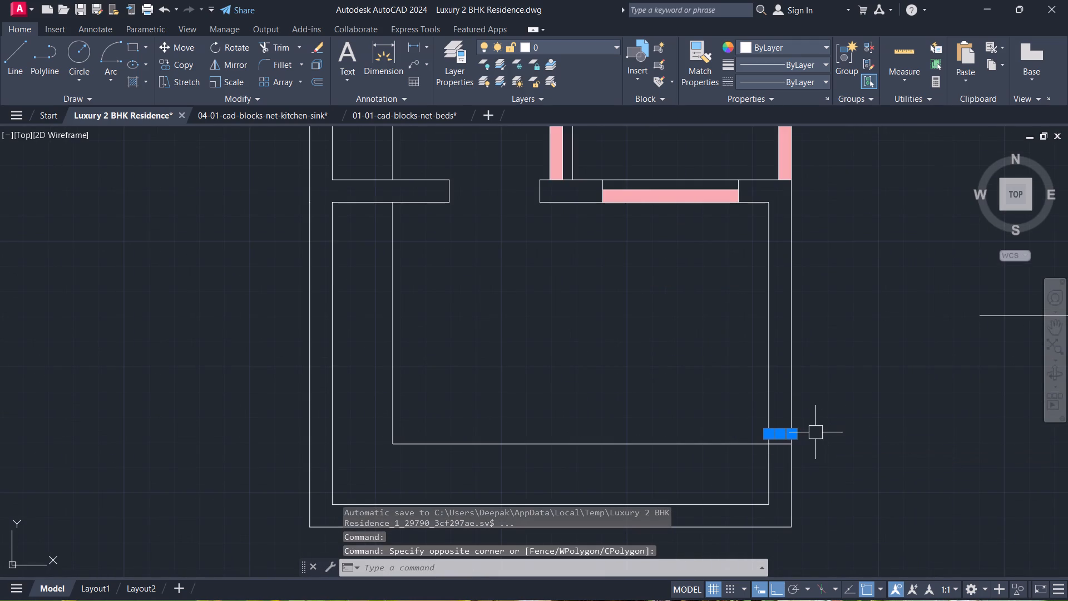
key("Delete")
Trim the southern room's horizontal offset line back to the inner line of the east wall.
type("TR")
key("space")
scroll(783, 475, "up", 2)
left_click_drag(774, 427, 774, 425)
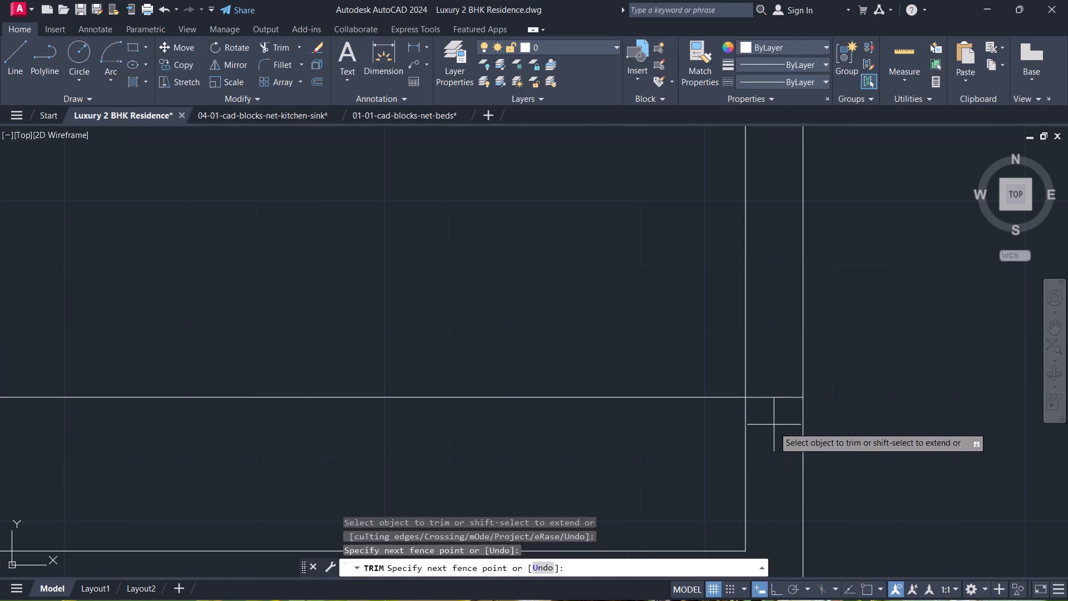
left_click_drag(774, 425, 774, 415)
left_click(778, 342)
left_click(754, 446)
key("Escape")
Draw a line across the southern room's east wall at its inner line's midpoint and trim the overhang past the outer line.
scroll(790, 355, "down", 3)
middle_click_drag(790, 355, 822, 516)
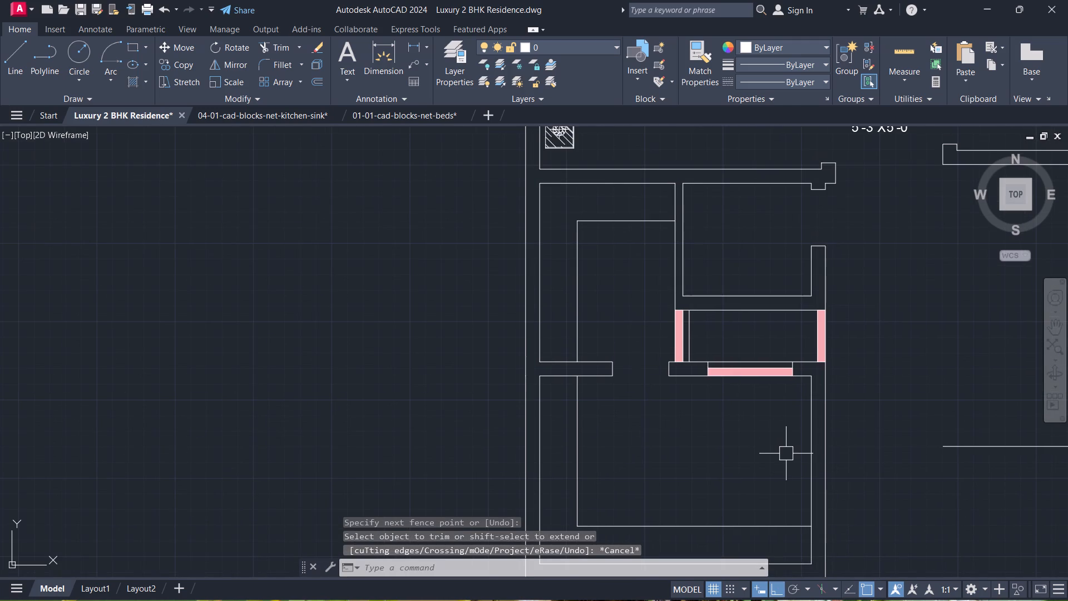
key("l")
key("space")
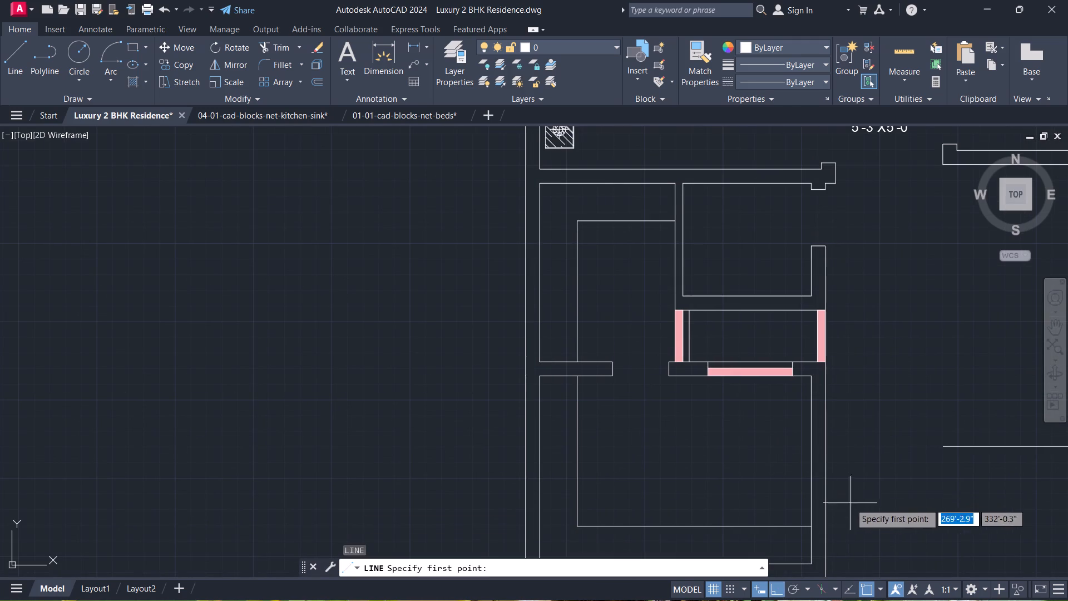
left_click(810, 465)
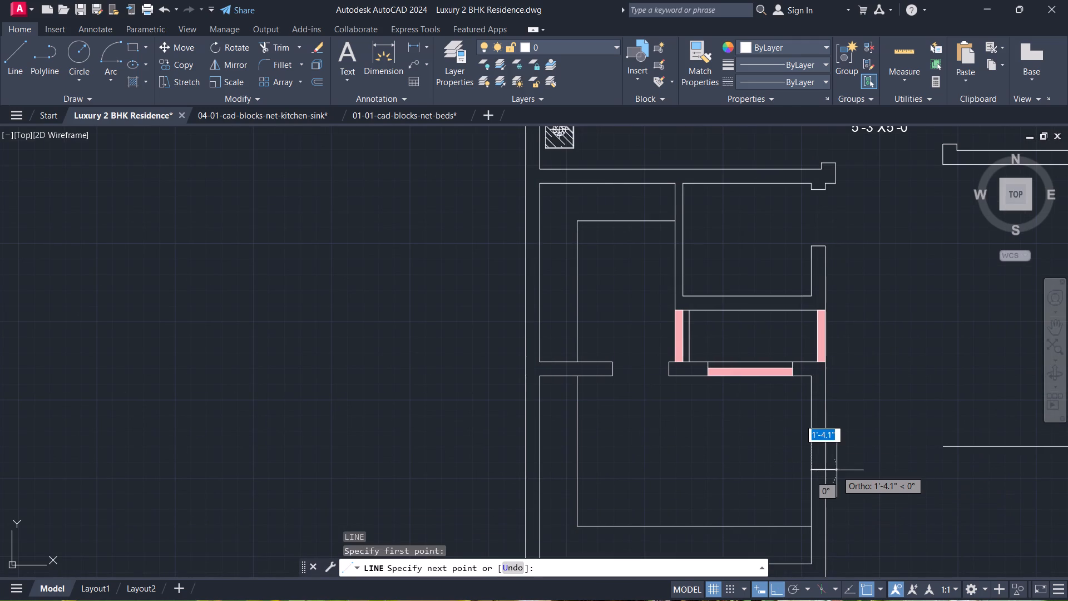
left_click(838, 472)
key("Escape")
scroll(838, 473, "up", 1)
type("TR")
key("space")
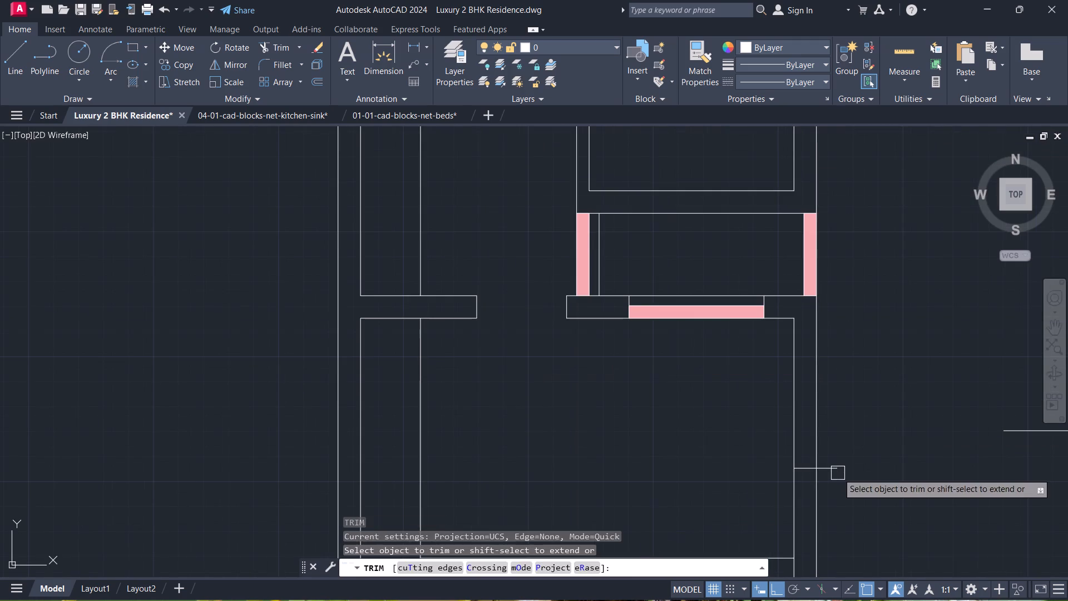
left_click(836, 472)
key("Escape")
Offset the line crossing the east wall 2' to the north and 2' to the south.
type("O")
key("space")
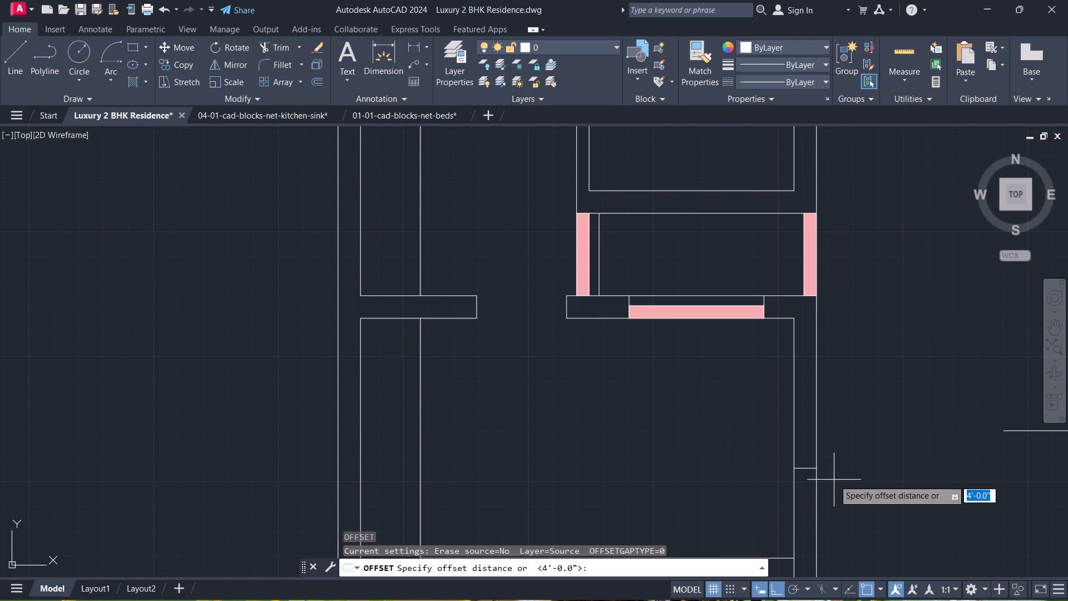
type("2'")
key("Return")
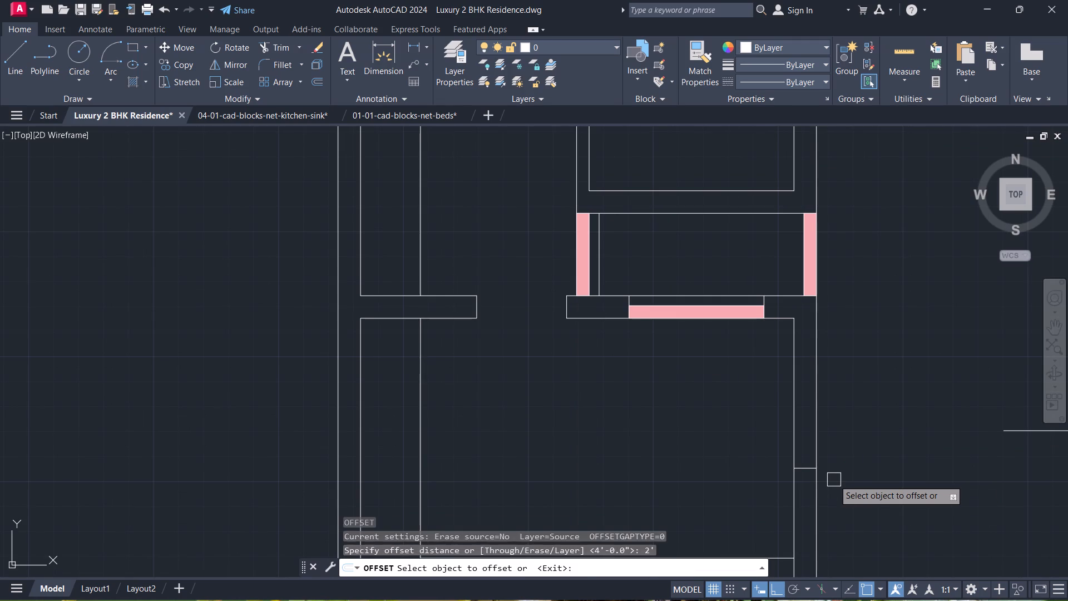
scroll(834, 480, "up", 2)
scroll(789, 457, "up", 1)
left_click(749, 447)
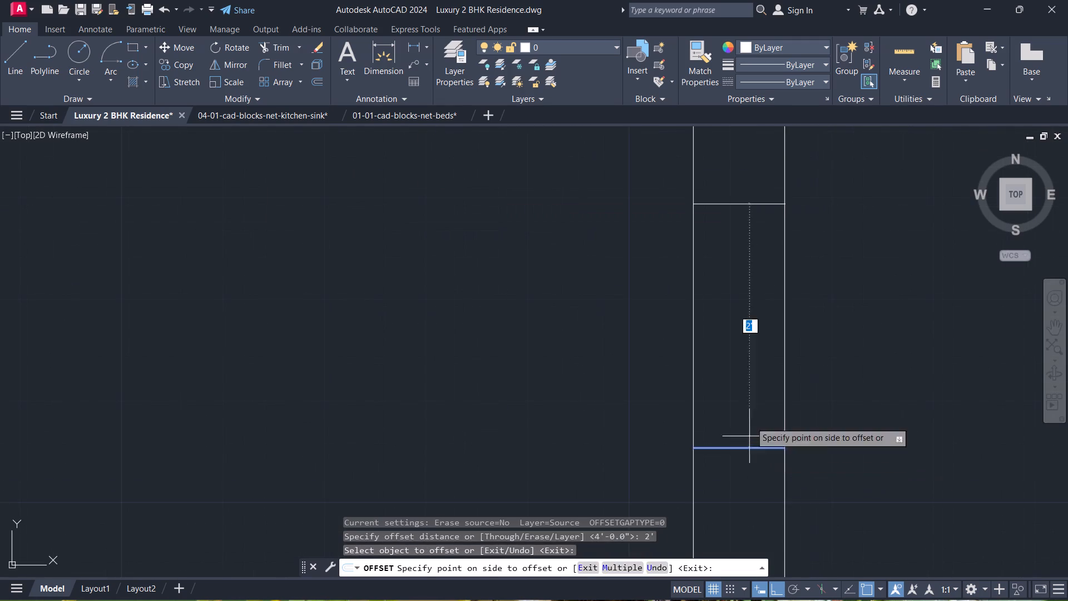
left_click(758, 375)
left_click(751, 447)
left_click(746, 485)
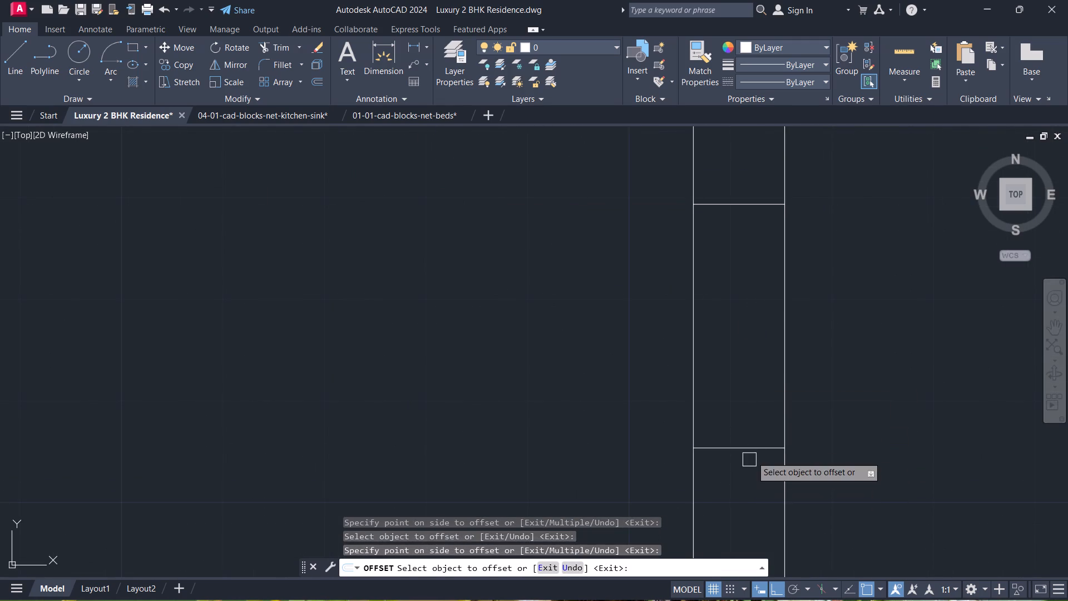
middle_click_drag(752, 455, 903, 395)
scroll(752, 455, "down", 1)
key("Escape")
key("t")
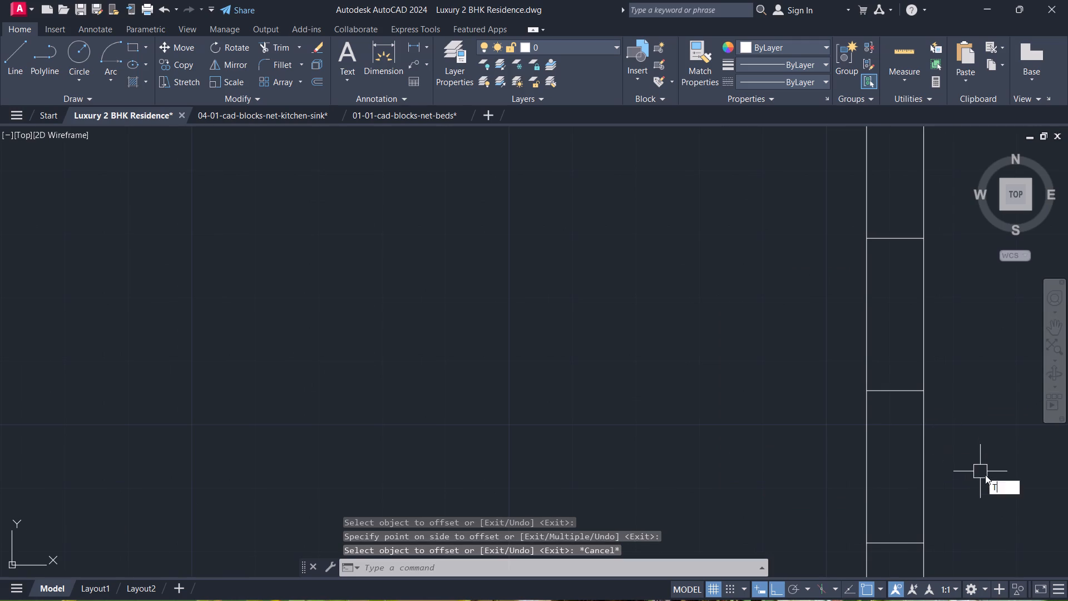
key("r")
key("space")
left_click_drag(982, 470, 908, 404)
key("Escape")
Delete the original middle line crossing the east wall, keeping the two offset copies.
left_click_drag(908, 407, 902, 371)
left_click(902, 370)
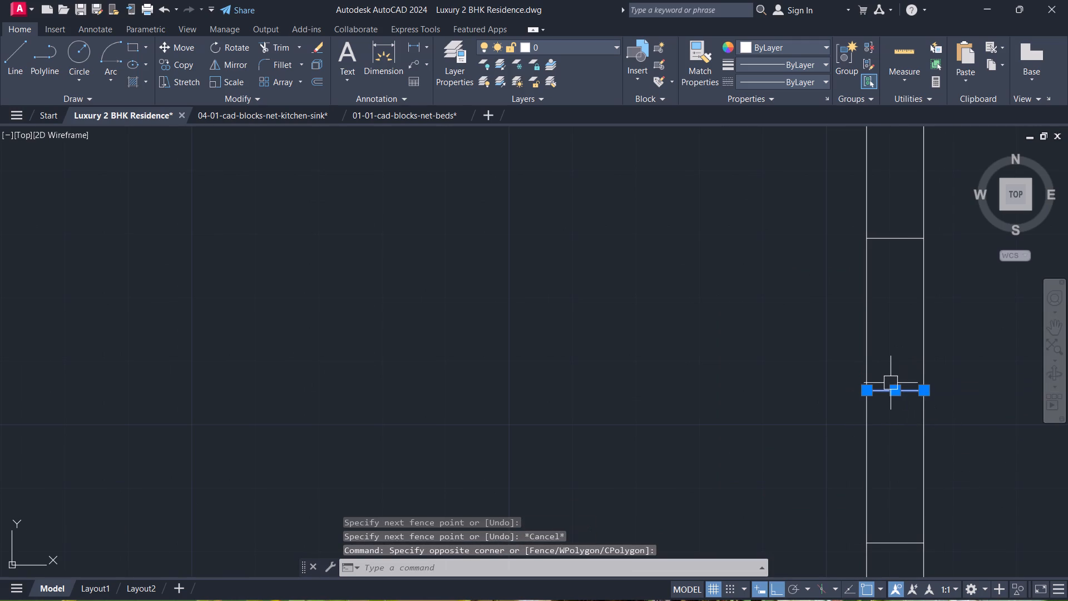
key("Delete")
Break the east wall's outer and inner lines at the northern crossing line with Break at Point.
type("BR")
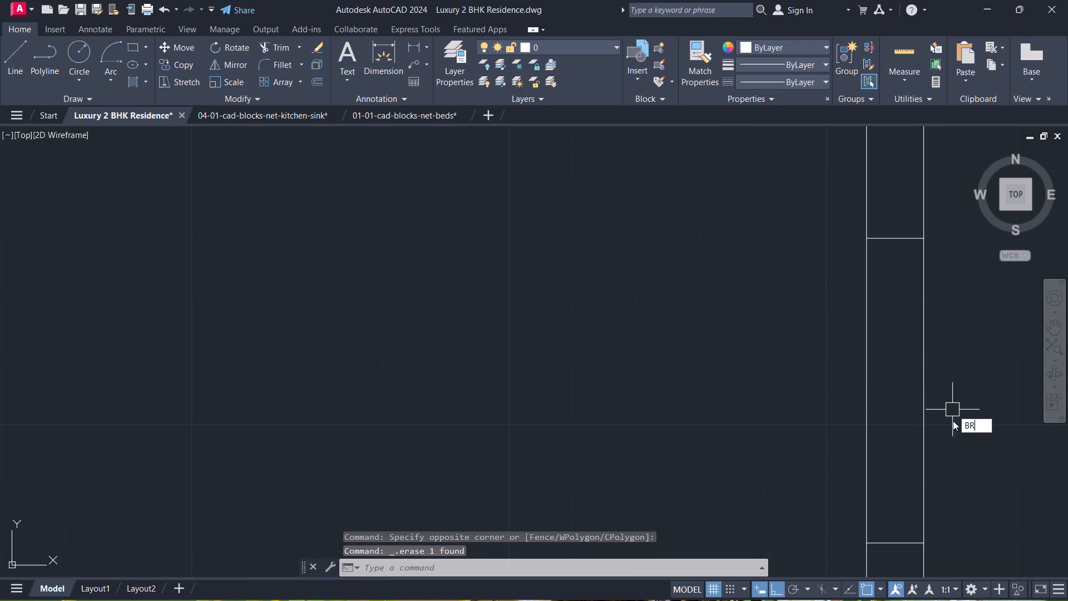
left_click(964, 462)
left_click(923, 450)
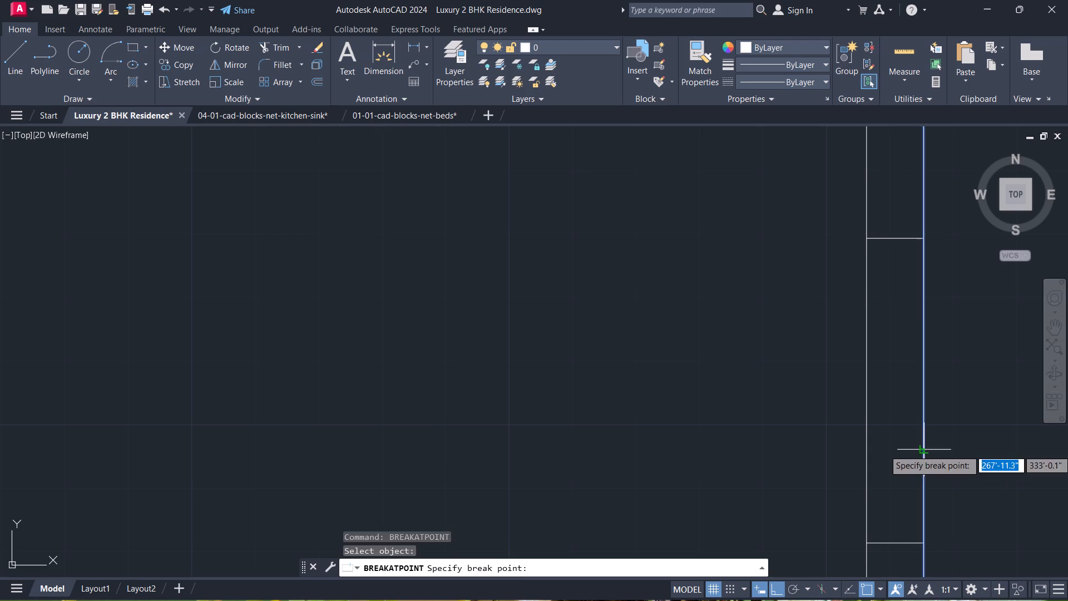
left_click(923, 243)
key("space")
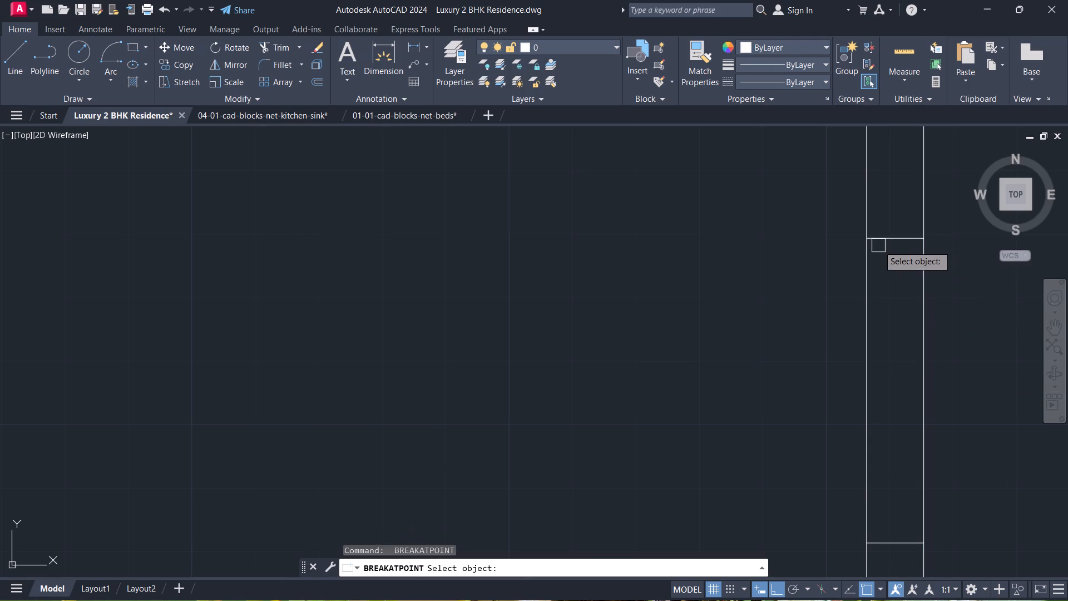
left_click(860, 254)
left_click(870, 238)
Break the east wall's inner and outer lines at the southern crossing line with Break at Point.
middle_click_drag(887, 287, 921, 135)
key("space")
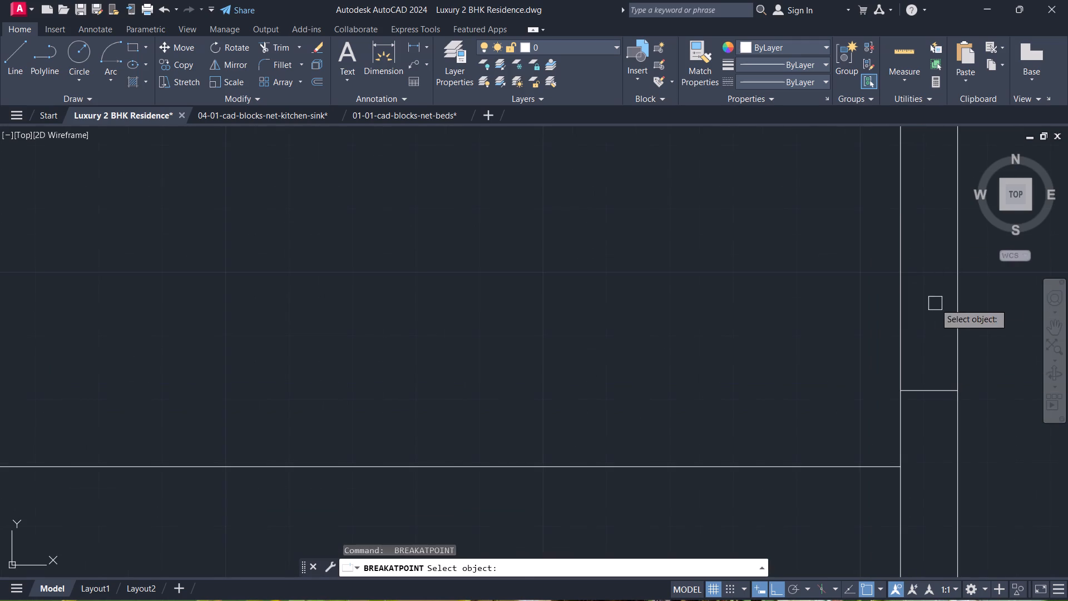
left_click(903, 308)
left_click(906, 387)
key("space")
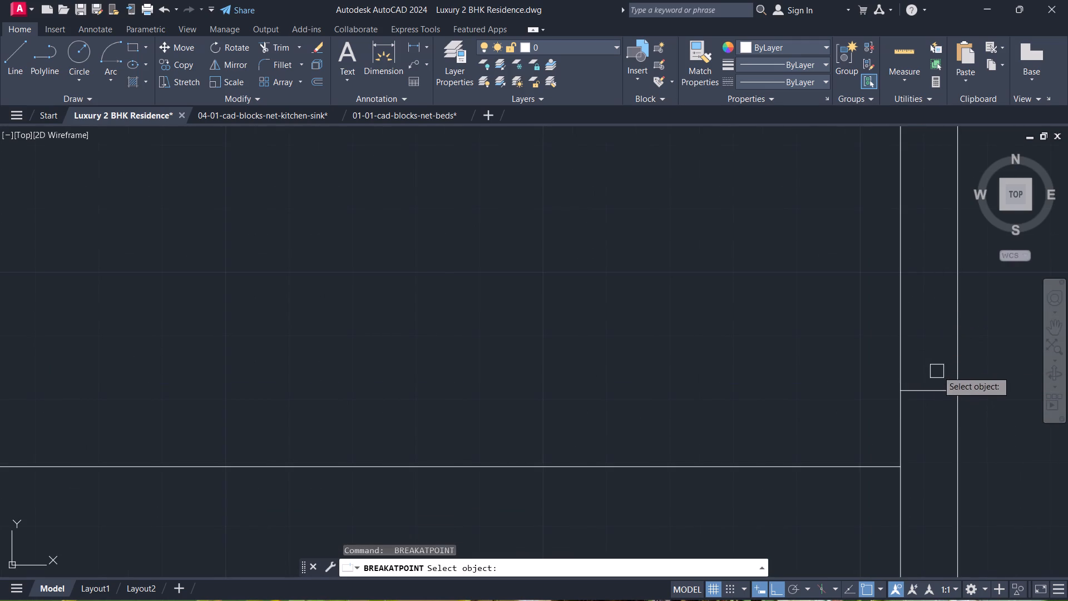
left_click(958, 362)
left_click(958, 388)
key("Escape")
Apply a dashed linetype to the two east wall segments between the crossing lines.
scroll(928, 372, "down", 3)
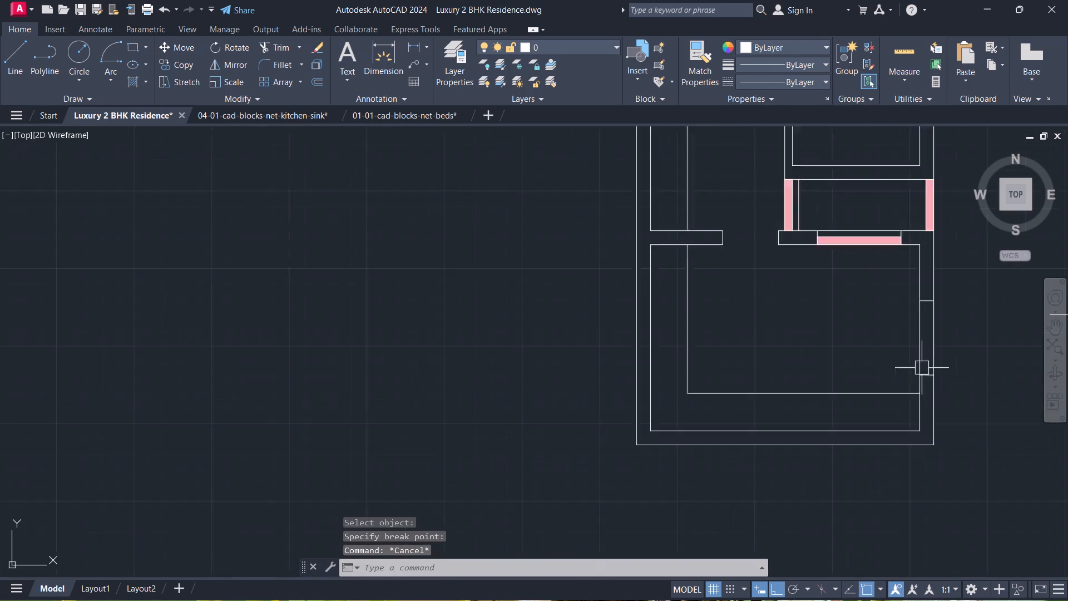
scroll(922, 368, "down", 1)
middle_click_drag(918, 365, 844, 377)
left_click_drag(903, 385, 894, 380)
key("Escape")
left_click(891, 329)
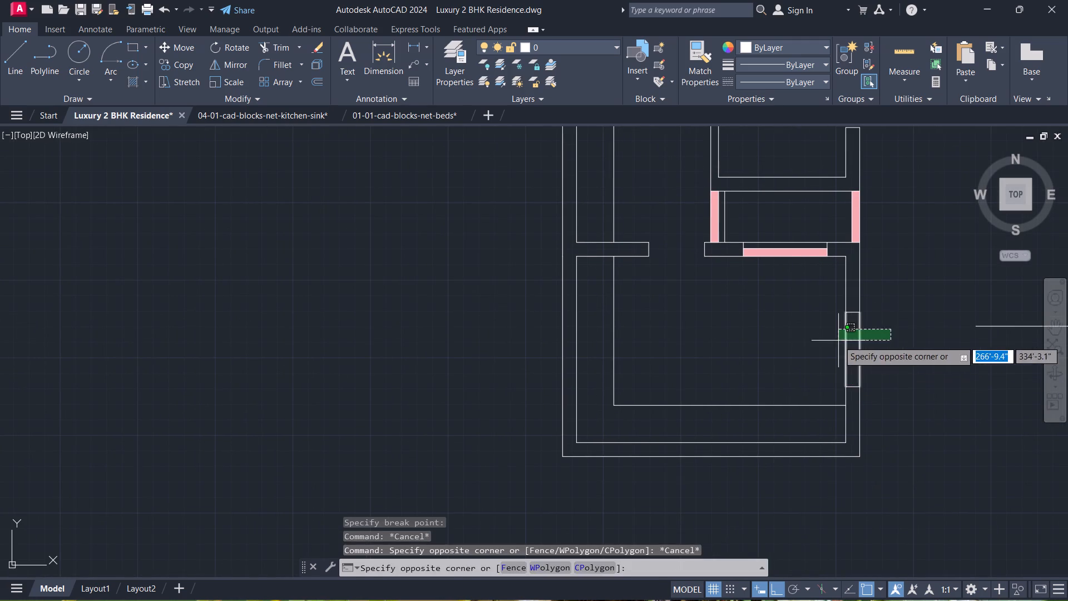
left_click(838, 341)
key("Escape")
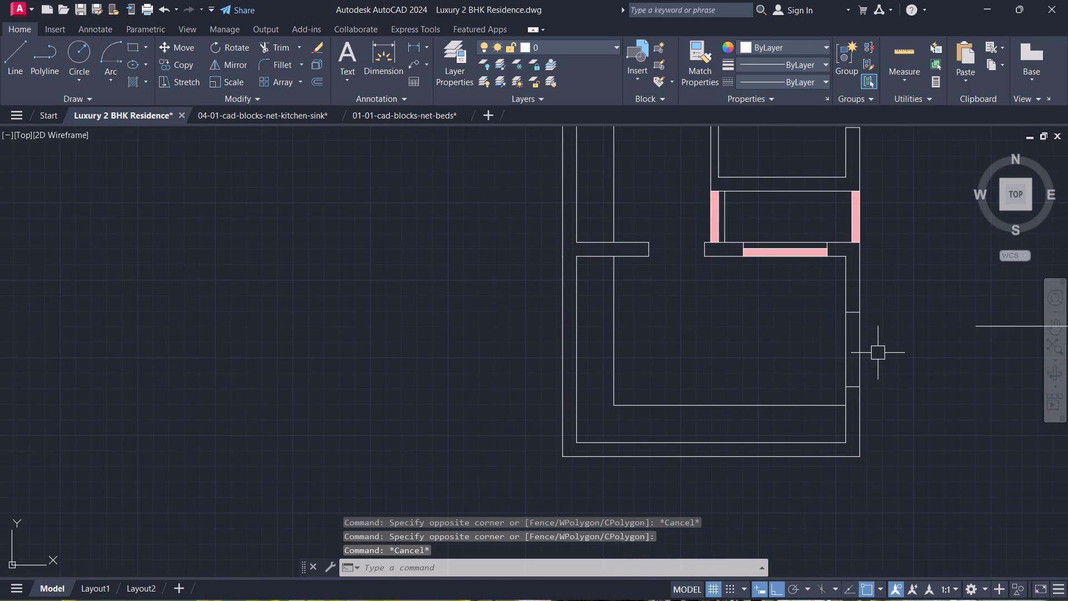
left_click(877, 353)
left_click(836, 355)
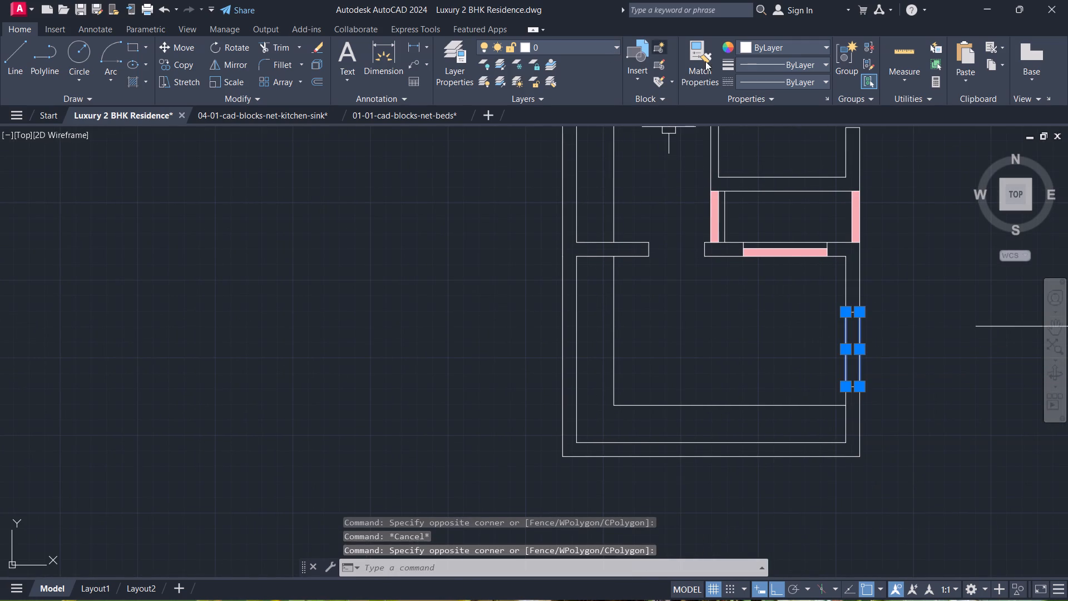
left_click(778, 80)
left_click(775, 133)
key("Escape")
Switch to the 04-01-cad-blocks-net-kitchen-sink drawing and copy the double-bowl sink block with a ribbed drainboard beside the bowls.
scroll(760, 212, "down", 1)
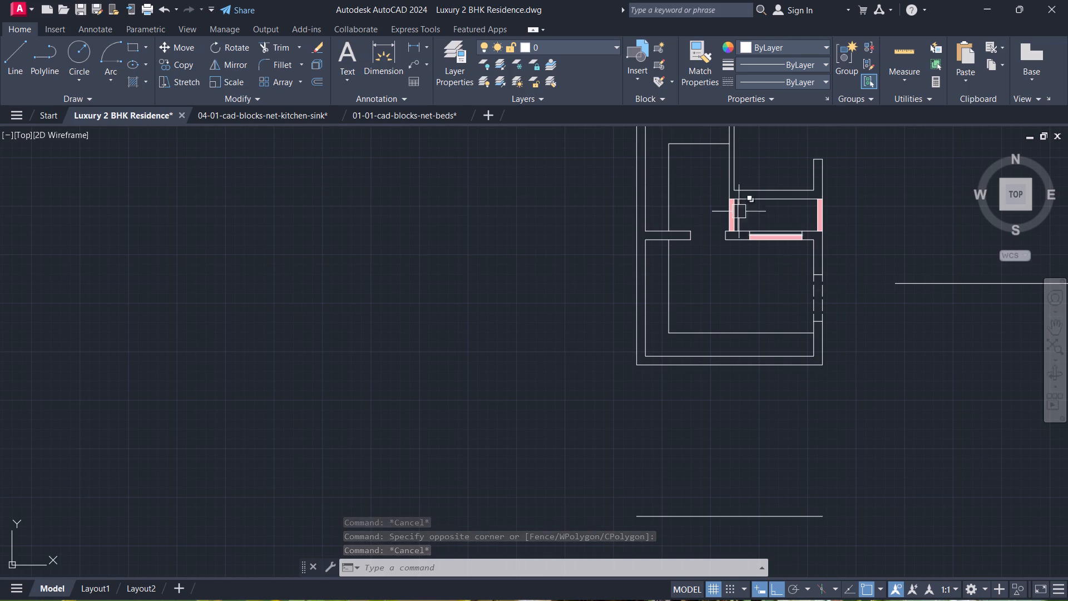
middle_click_drag(708, 204, 734, 273)
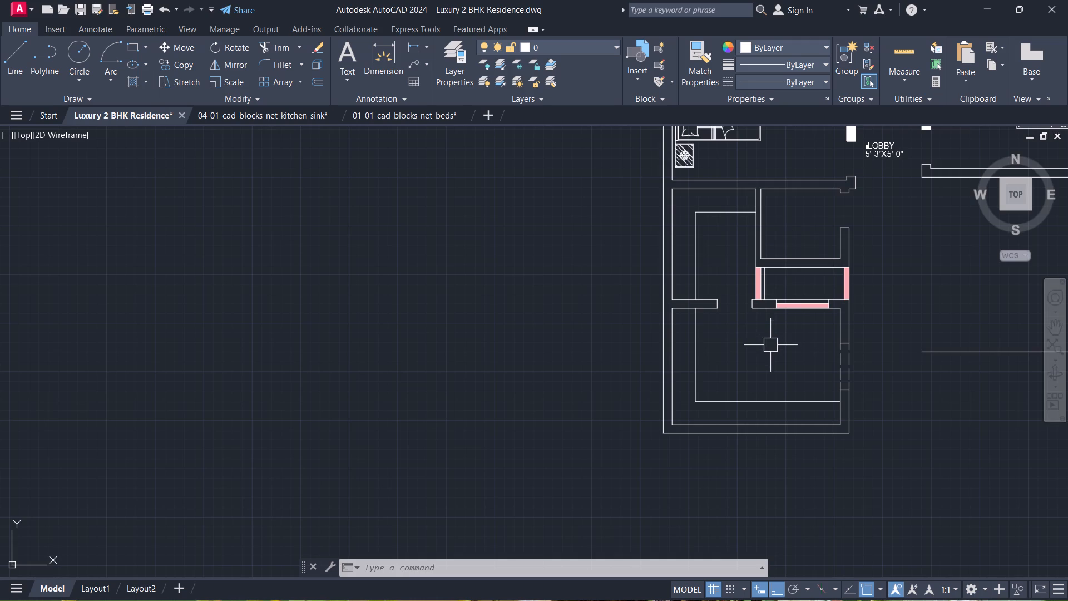
left_click(261, 116)
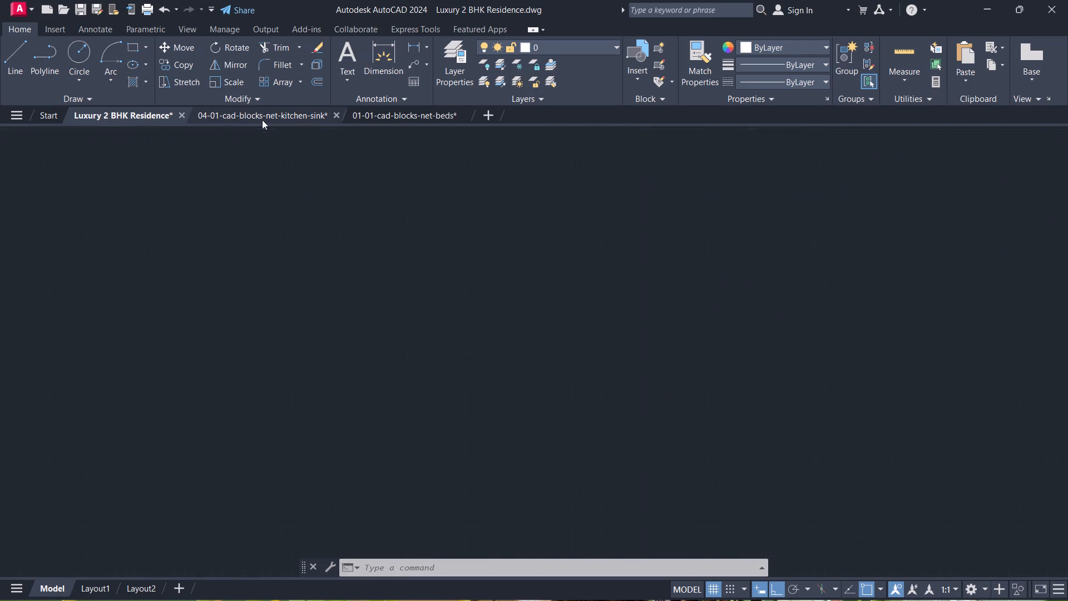
scroll(527, 283, "down", 2)
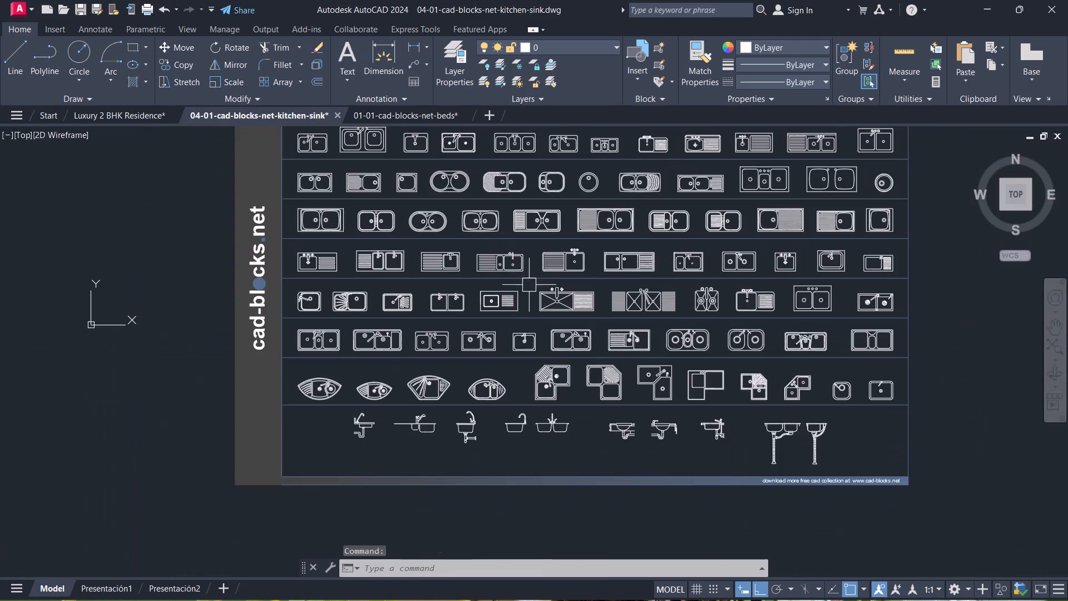
scroll(540, 318, "up", 1)
left_click(645, 249)
key("Escape")
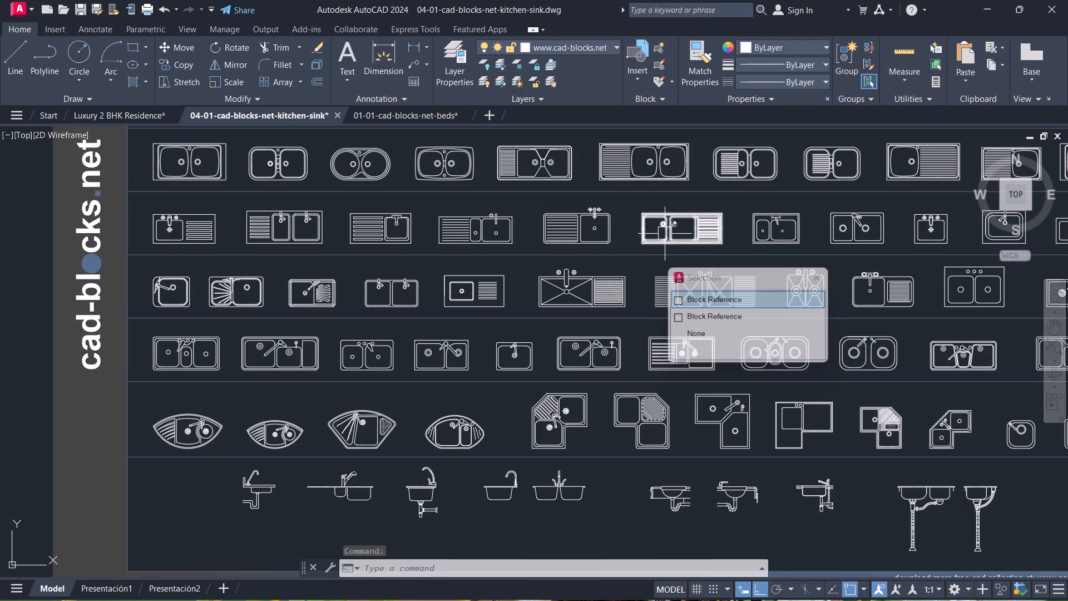
left_click(657, 237)
key("ctrl+c")
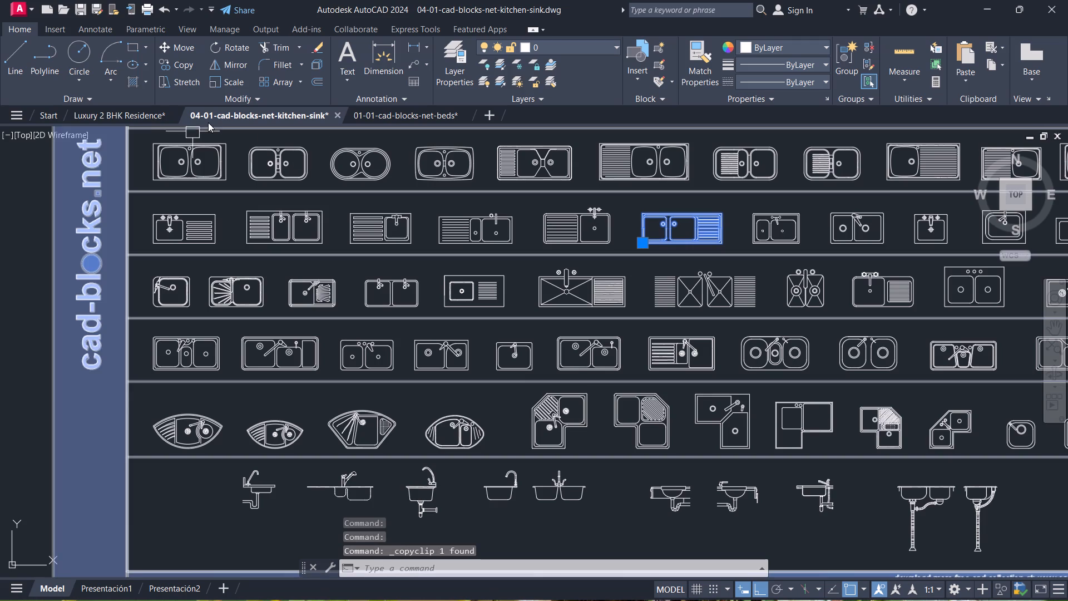
Switch to the Luxury 2 BHK Residence drawing and paste the copied sink block in the empty space beside the plan.
left_click(136, 114)
key("ctrl+v")
scroll(705, 377, "down", 3)
middle_click_drag(705, 377, 333, 357)
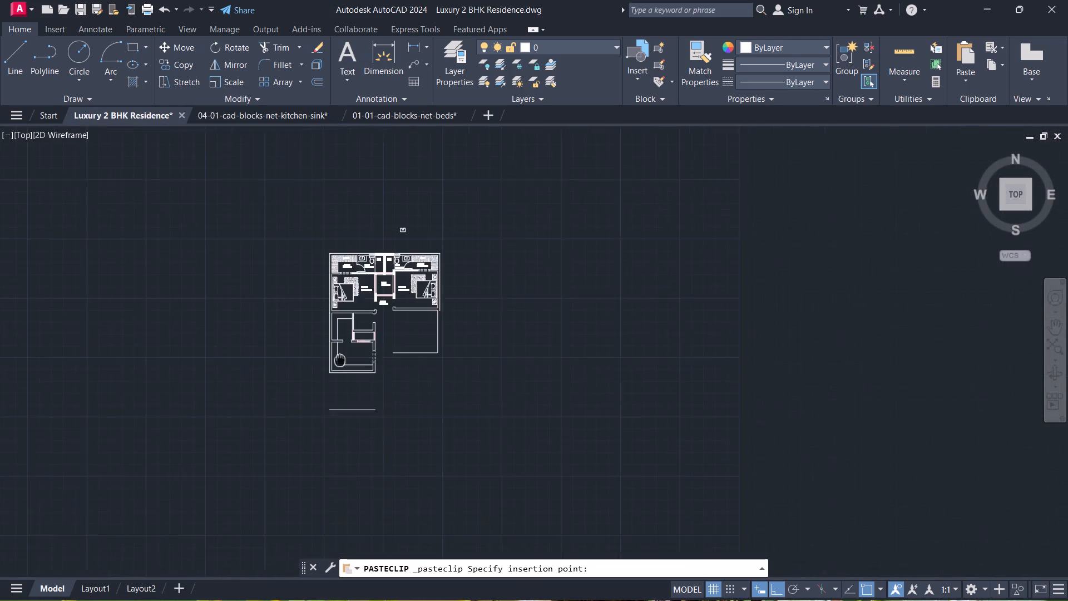
middle_click_drag(333, 357, 325, 355)
left_click(466, 361)
scroll(466, 361, "up", 1)
Scale the pasted sink block down to suit the plan's size.
left_click(476, 343)
type("SC")
key("space")
scroll(467, 328, "up", 2)
left_click(458, 315)
left_click(477, 309)
key("Escape")
scroll(478, 309, "up", 3)
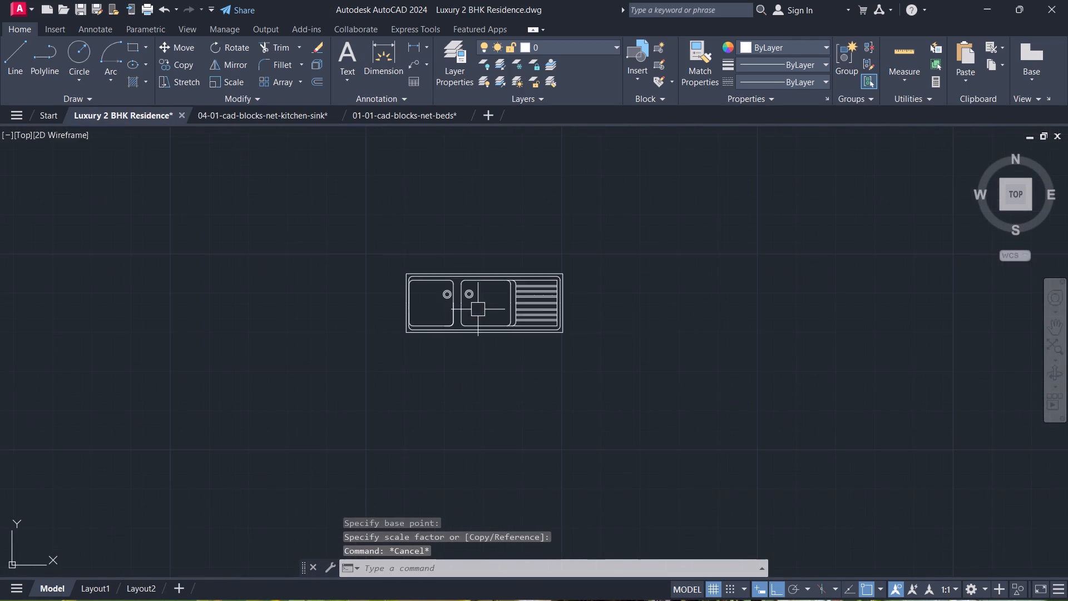
Mirror the sink block about a horizontal line and erase the source block, flipping its drains to the south side.
left_click(478, 309)
left_click(444, 290)
type("MI")
key("space")
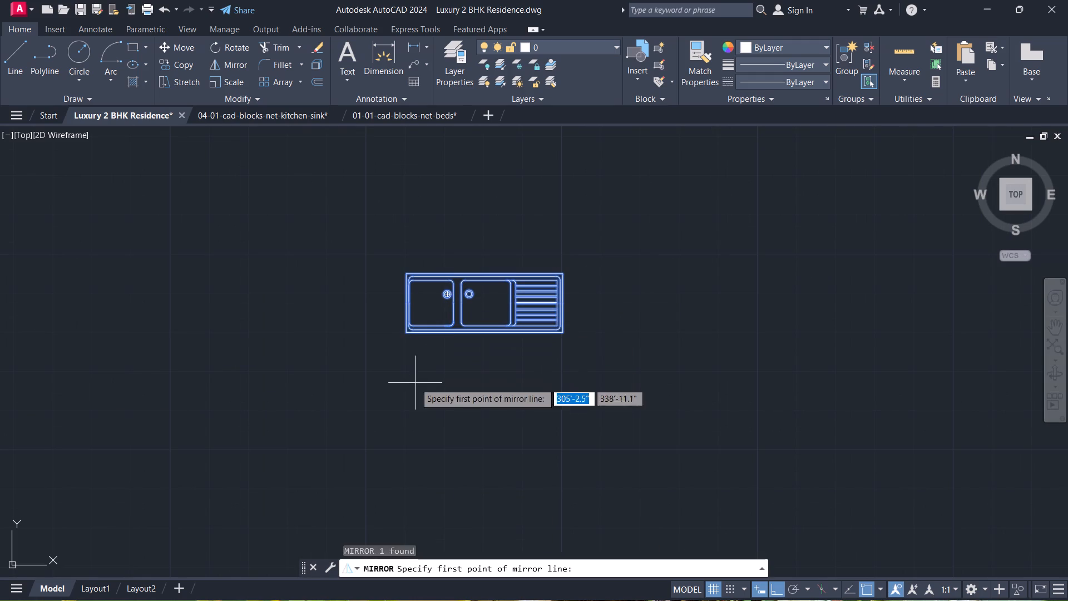
left_click(415, 383)
left_click(689, 441)
left_click(711, 467)
left_click_drag(730, 503, 711, 467)
Copy the mirrored sink onto the south counter of the southern room, against the south wall's inner line.
middle_click_drag(620, 415, 887, 290)
left_click(866, 331)
left_click(705, 279)
type("CO")
key("space")
scroll(733, 348, "up", 2)
left_click(741, 391)
scroll(725, 421, "down", 7)
middle_click_drag(718, 418, 872, 306)
scroll(219, 321, "up", 4)
middle_click_drag(219, 321, 522, 331)
scroll(468, 376, "up", 1)
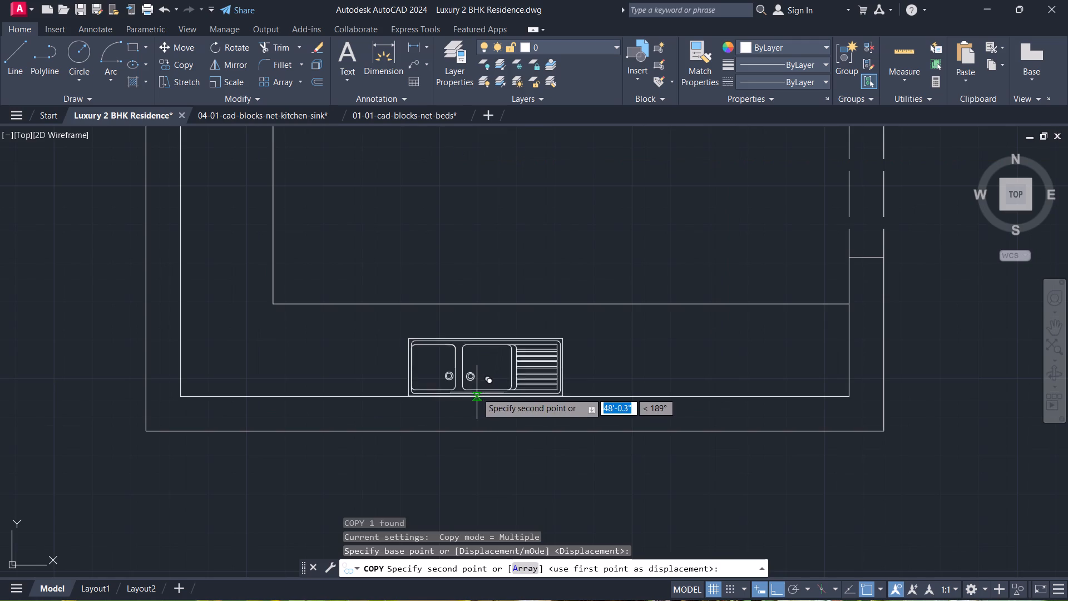
left_click(478, 393)
key("Escape")
Move the copied sink slightly north off the wall line so it sits within the counter depth.
left_click(478, 373)
type("M")
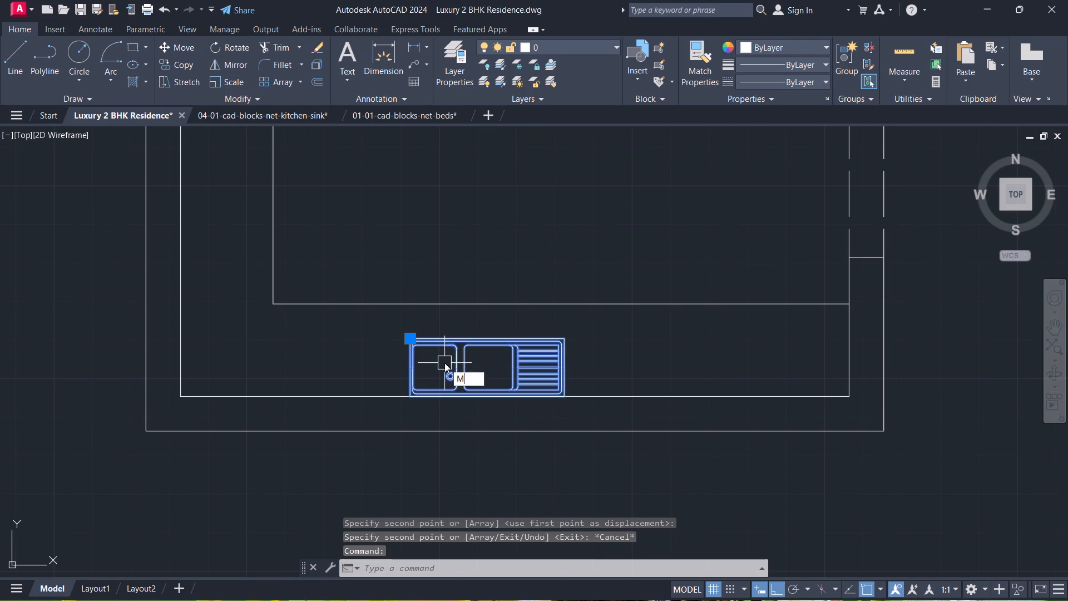
key("space")
scroll(453, 378, "up", 2)
left_click(455, 380)
left_click(456, 358)
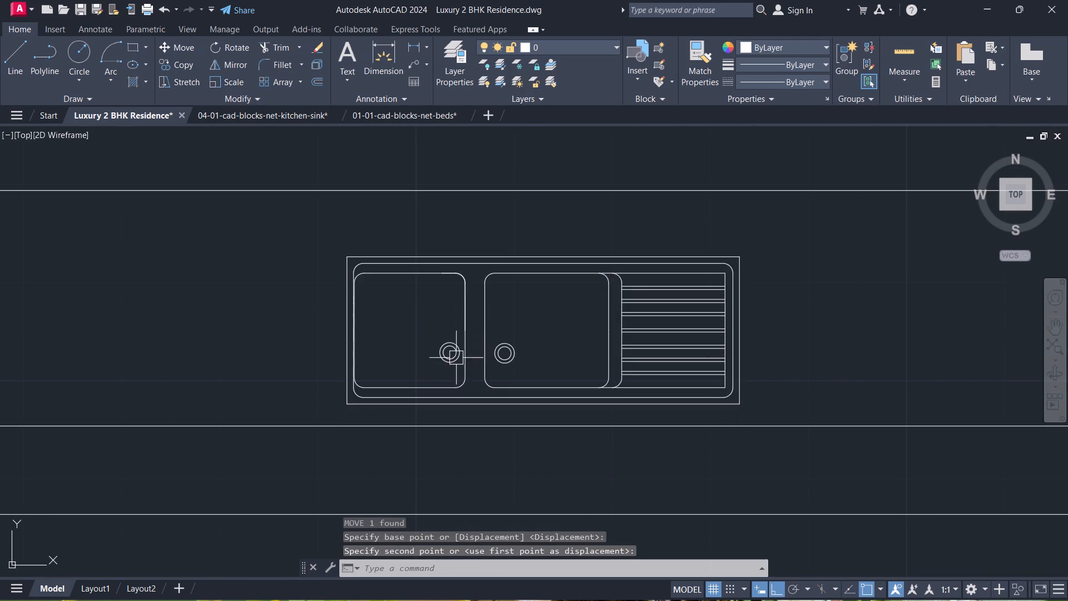
key("Escape")
Scale up the sink on the south counter so it fills most of the counter depth.
left_click(473, 378)
left_click(449, 372)
type("SC")
key("space")
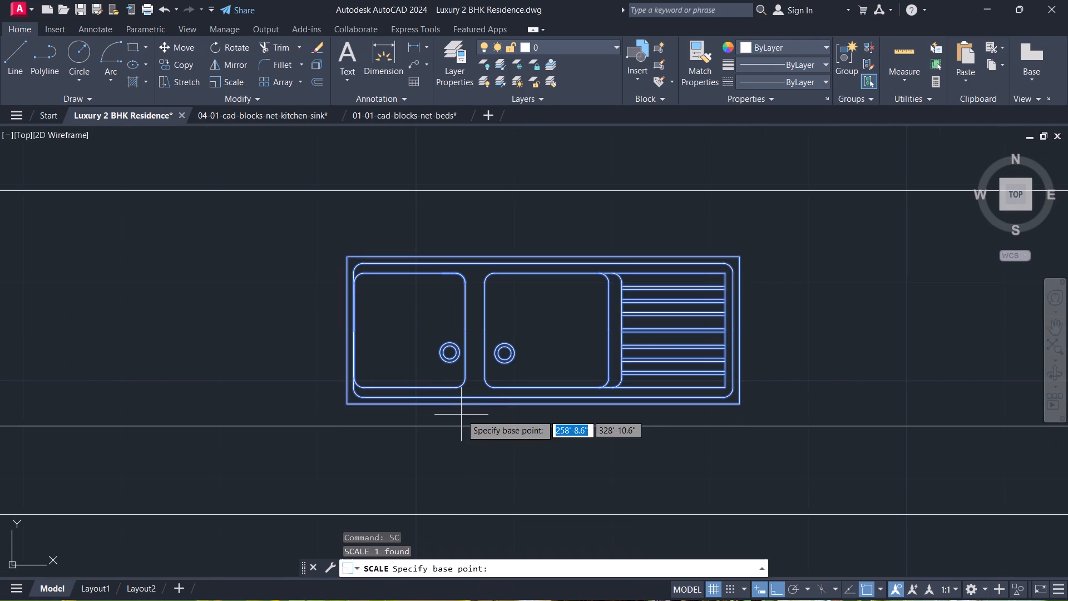
left_click(507, 428)
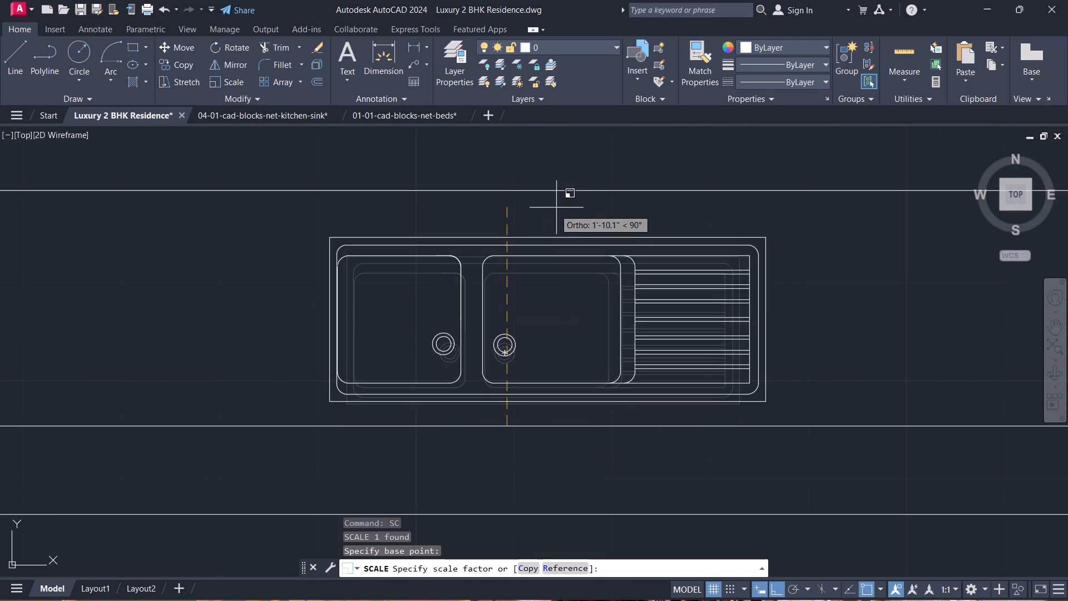
left_click(562, 169)
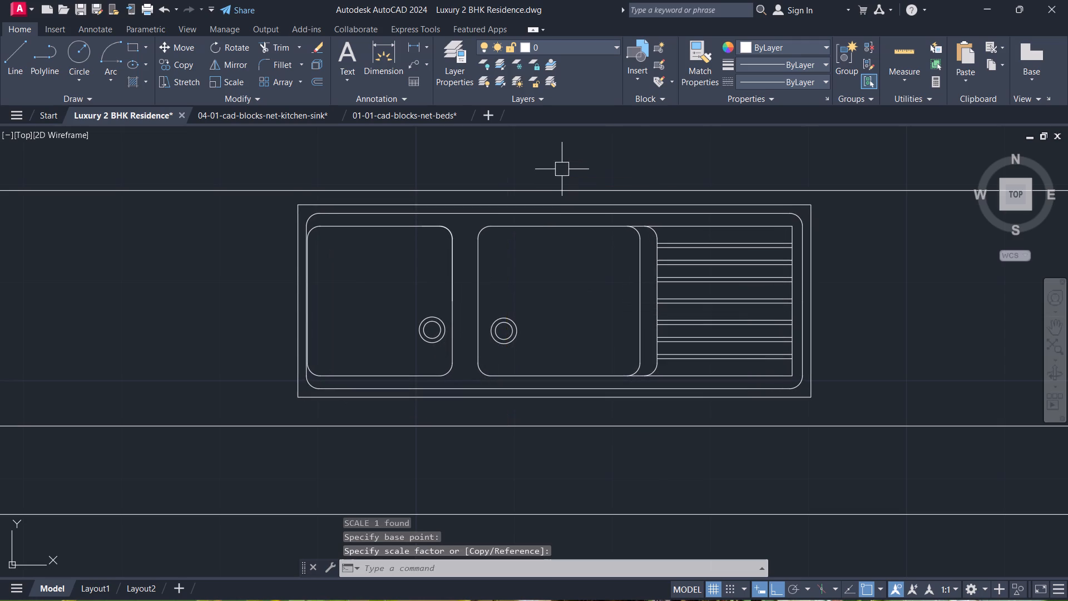
key("Escape")
Open the recent 04-03-cad-blocks-net-rangues drawing.
scroll(529, 242, "down", 4)
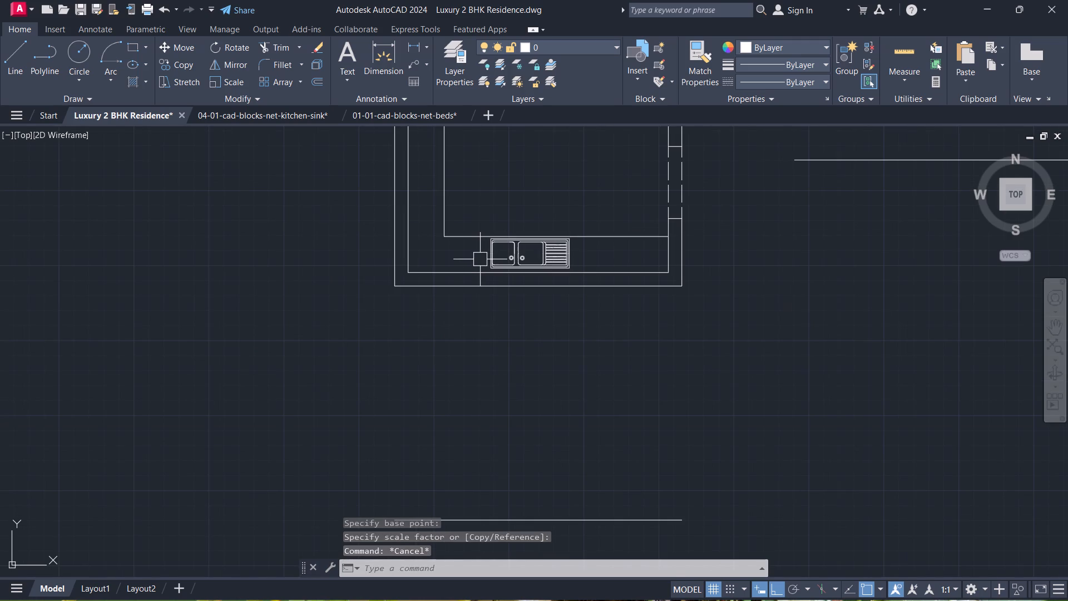
middle_click_drag(480, 259, 650, 337)
scroll(650, 337, "down", 2)
middle_click_drag(696, 310, 405, 273)
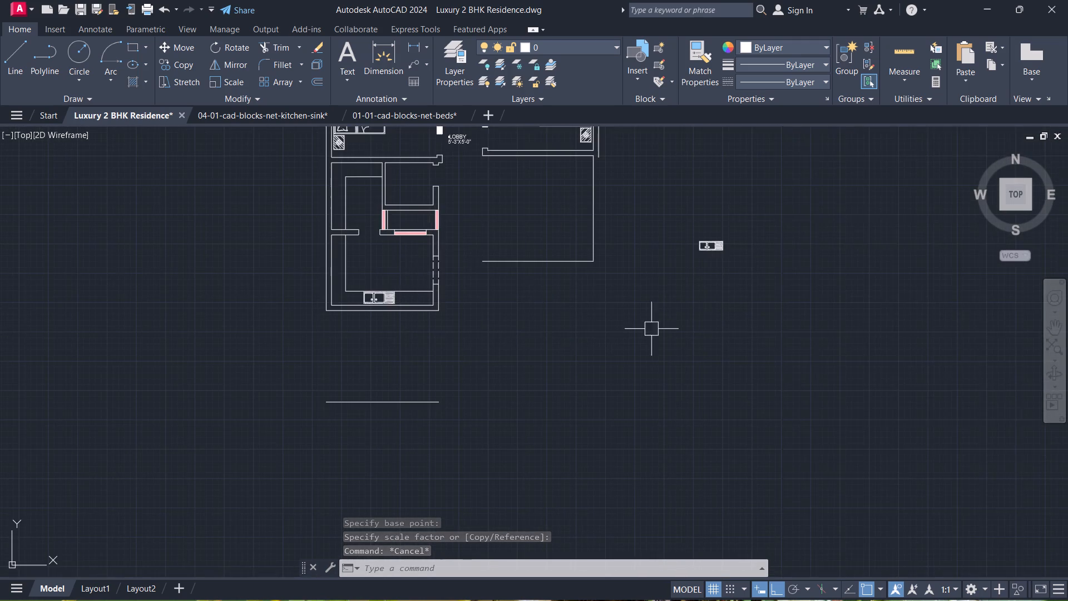
scroll(656, 329, "up", 2)
scroll(762, 243, "down", 2)
middle_click_drag(762, 243, 695, 339)
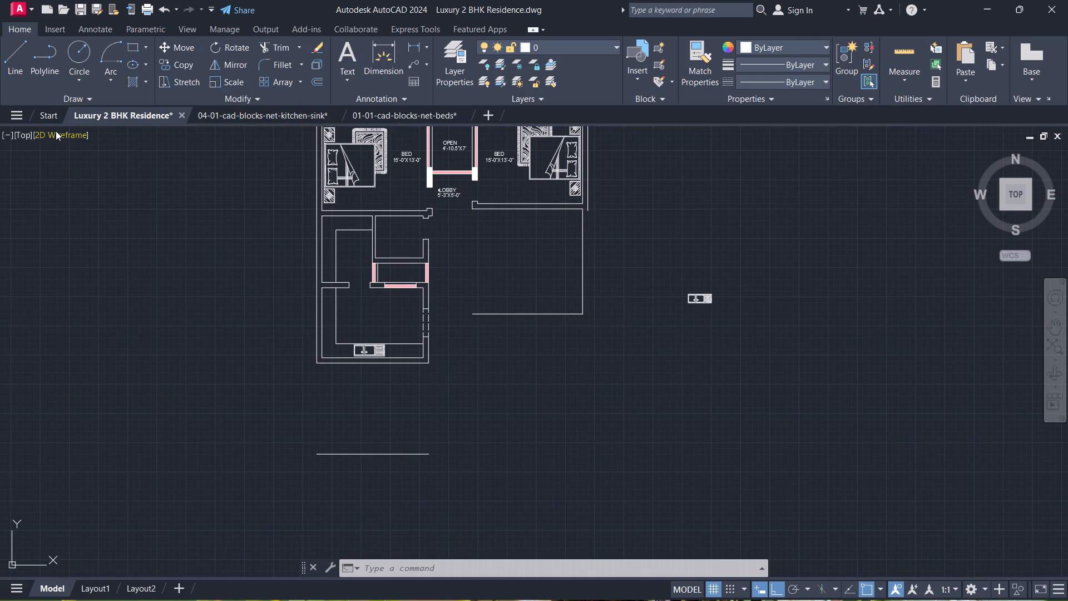
left_click(38, 120)
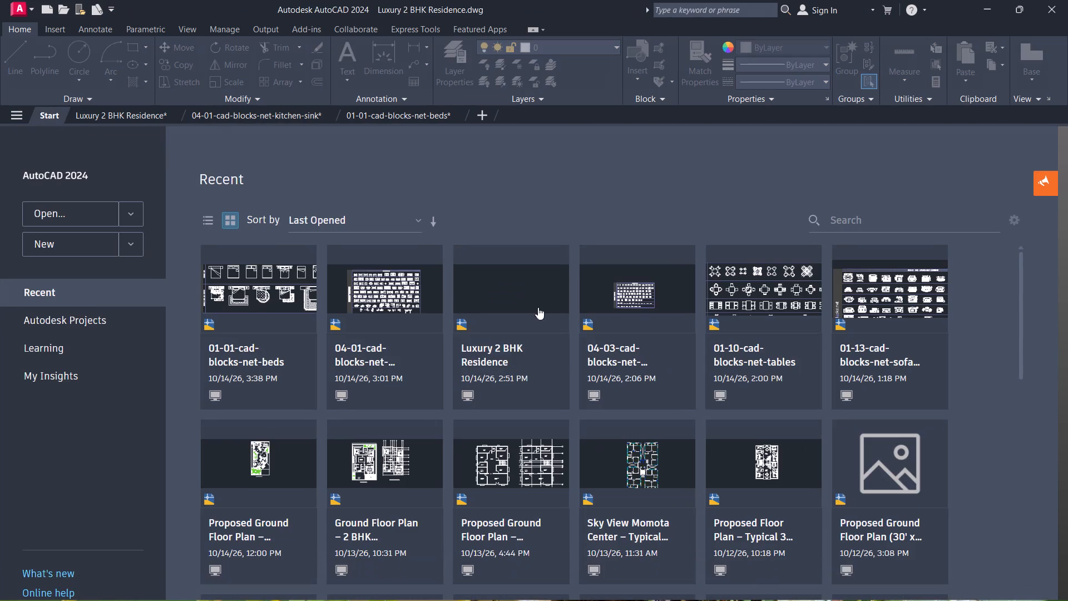
left_click(636, 357)
Copy the four-burner range block at the east end of the fifth row of the ranges collection.
scroll(589, 384, "up", 2)
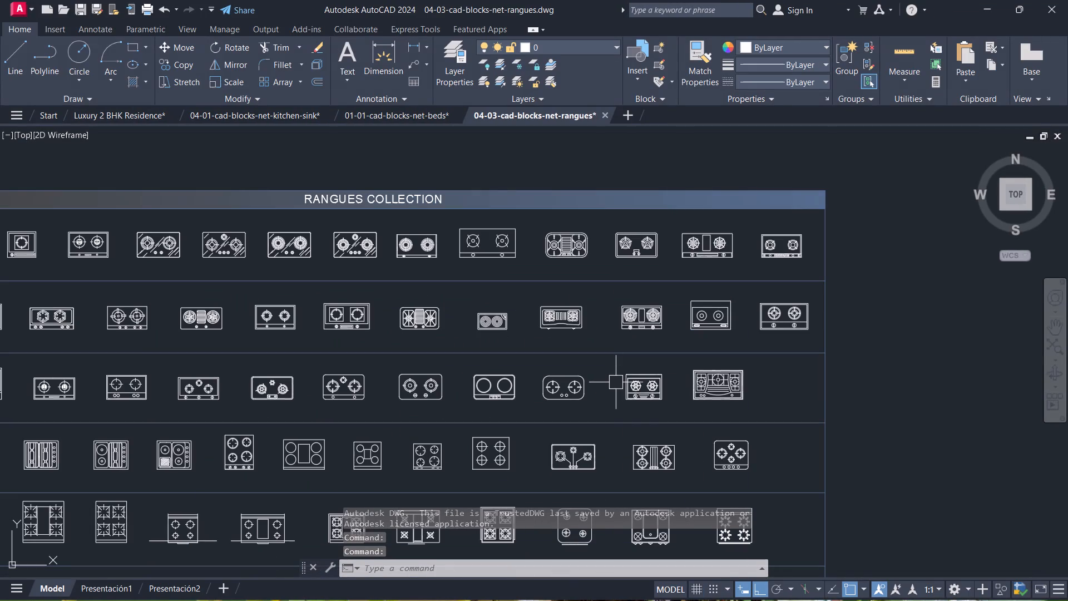
middle_click_drag(606, 416, 724, 341)
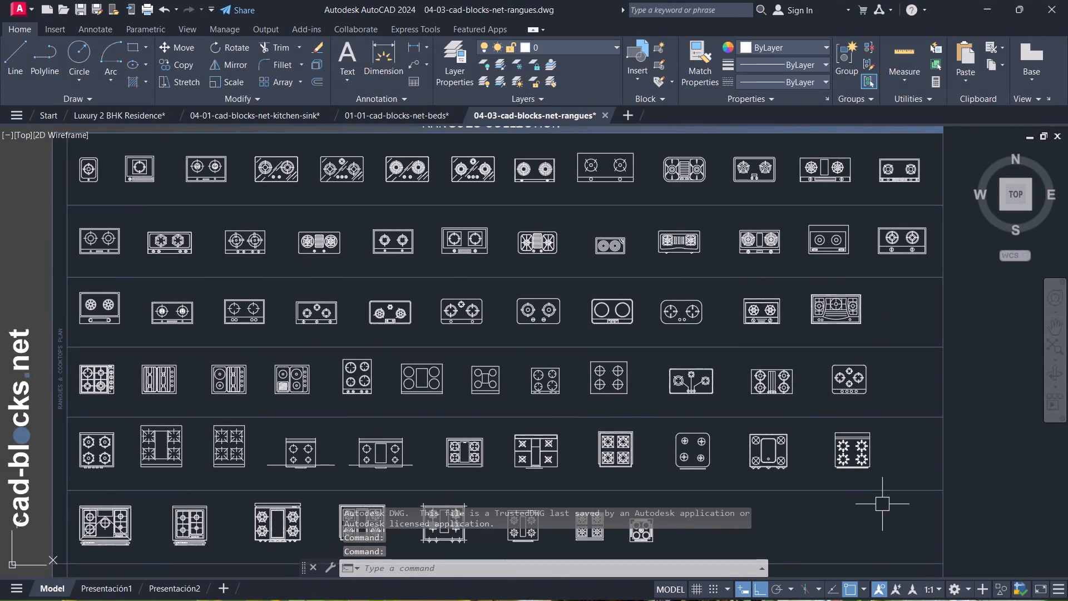
left_click(884, 491)
left_click(851, 458)
key("Escape")
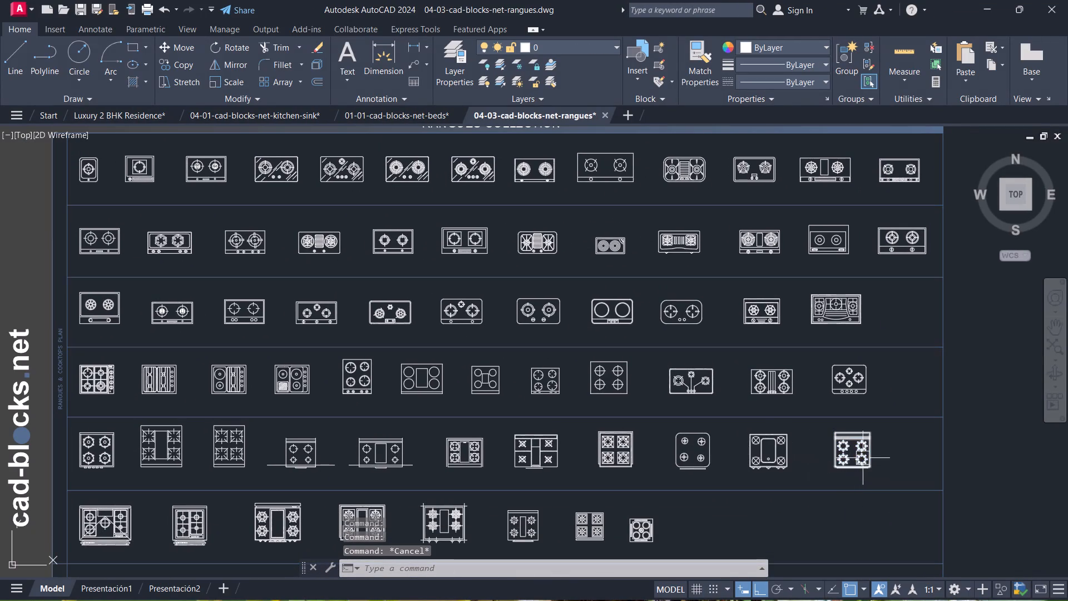
left_click(862, 458)
key("ctrl+c")
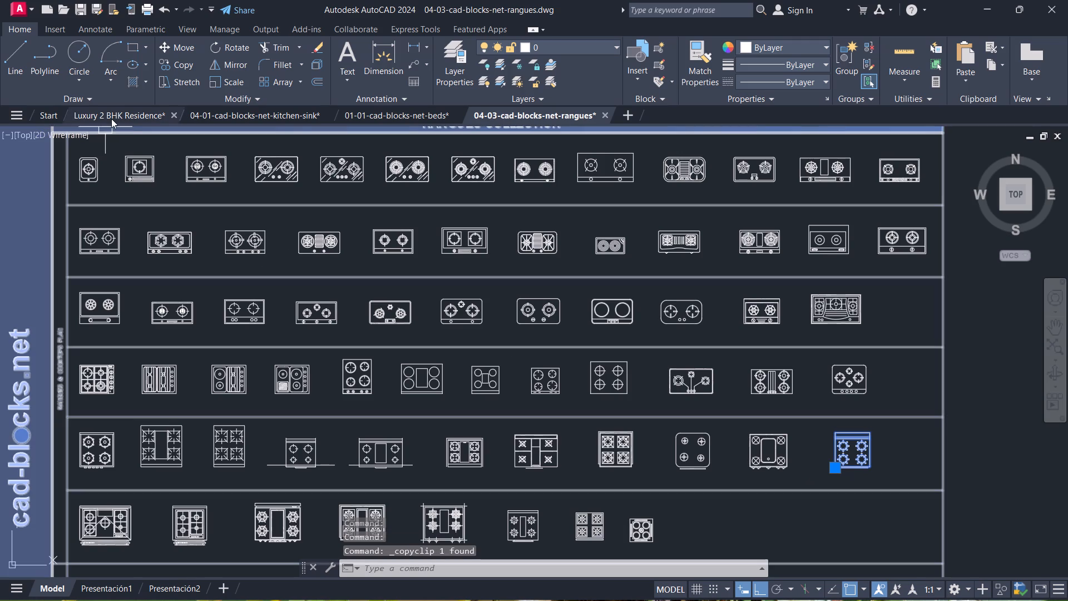
Switch to the Luxury 2 BHK Residence drawing and paste the range block in the empty space east of the plan.
left_click(111, 119)
key("ctrl+v")
scroll(541, 329, "down", 3)
scroll(577, 352, "up", 3)
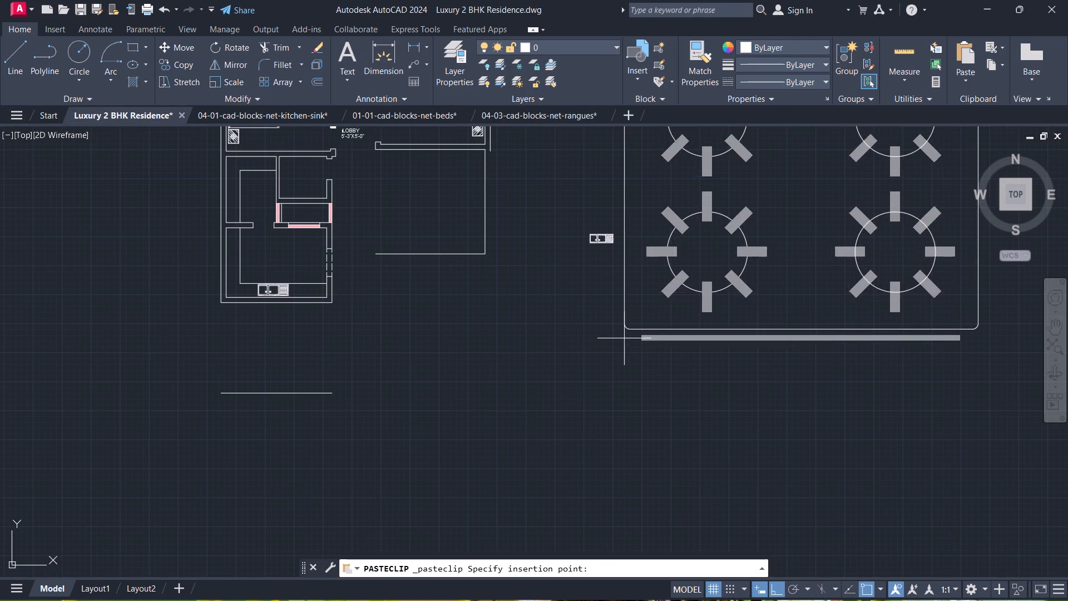
left_click(624, 338)
key("Escape")
Scale the pasted range block down from its corner until it is close to counter size.
left_click(691, 296)
type("SC")
key("space")
scroll(627, 323, "up", 2)
left_click(622, 329)
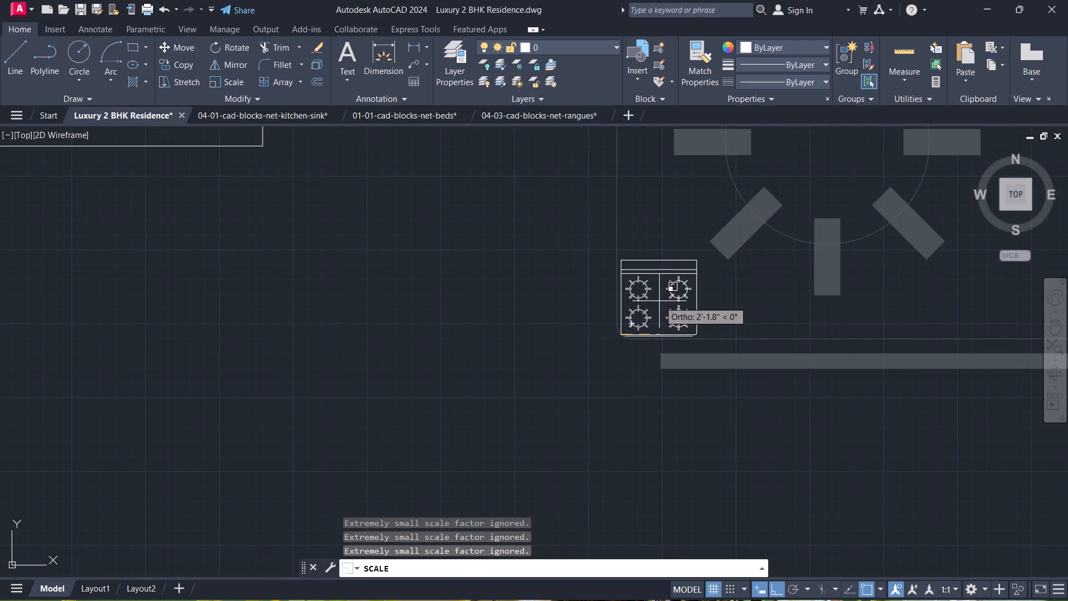
scroll(654, 303, "down", 2)
scroll(641, 312, "up", 1)
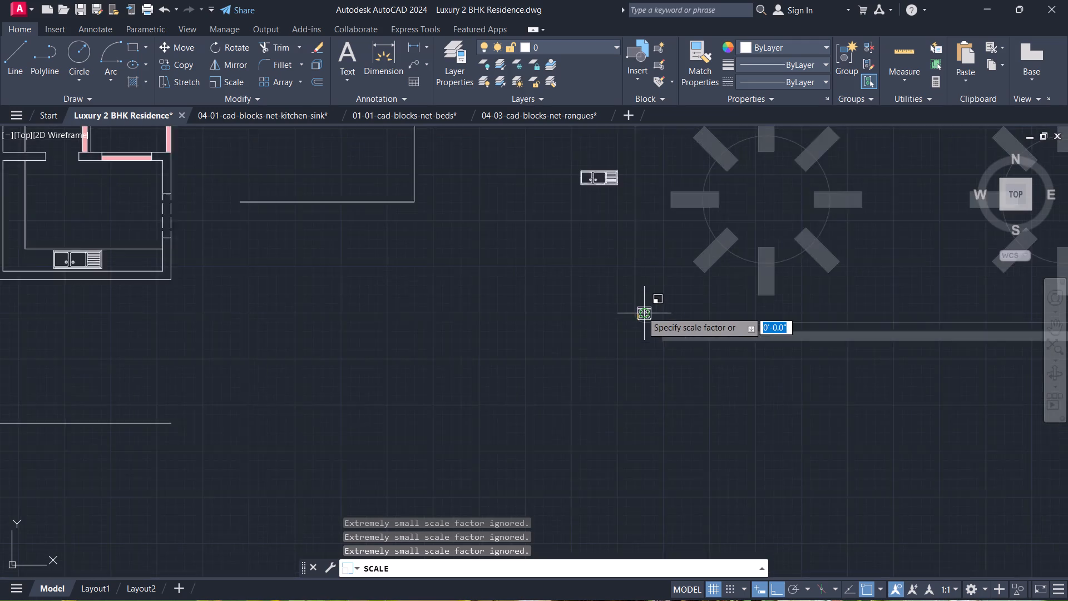
scroll(642, 312, "up", 1)
left_click(655, 305)
key("Escape")
Rotate the range block 90° so its back edge faces west.
left_click(656, 305)
scroll(569, 321, "down", 2)
middle_click_drag(569, 321, 684, 388)
type("RO")
key("space")
left_click(725, 385)
left_click(728, 242)
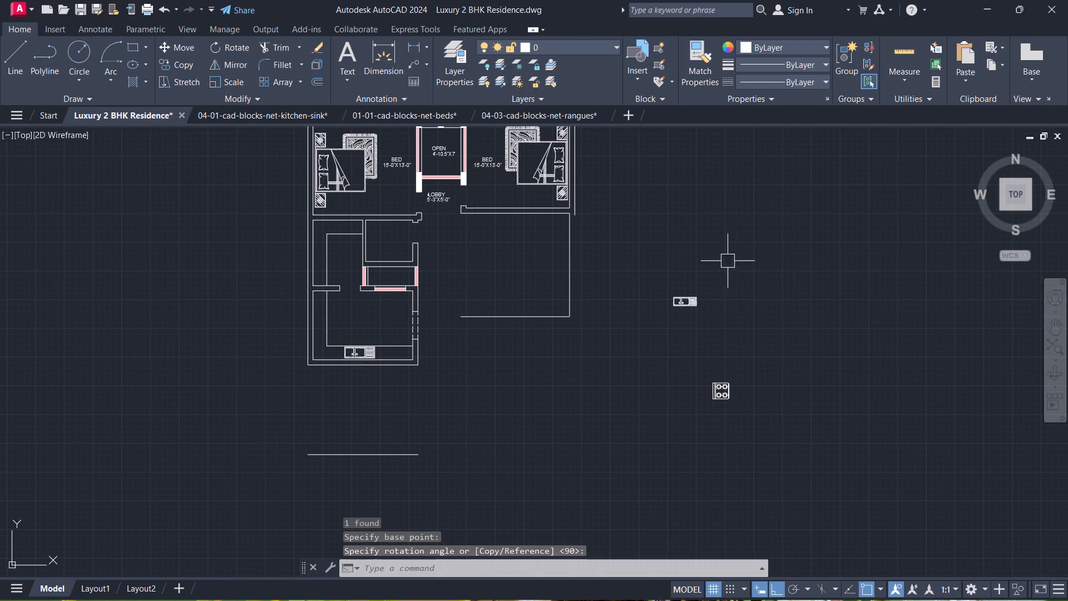
Copy the range onto the west counter of the southern room, its back edge on the west wall's inner line, with Ortho off.
scroll(723, 362, "up", 2)
left_click_drag(760, 419, 752, 415)
left_click(671, 342)
type("CO")
key("space")
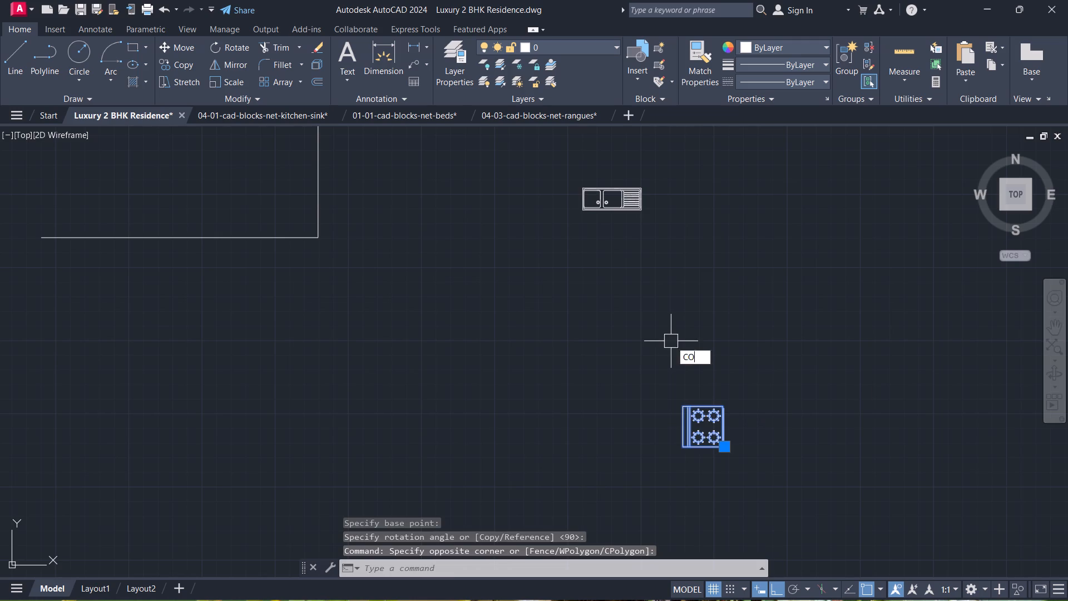
scroll(672, 417, "up", 2)
left_click(696, 444)
scroll(502, 270, "down", 2)
scroll(502, 270, "up", 1)
middle_click_drag(502, 270, 923, 420)
scroll(502, 270, "down", 1)
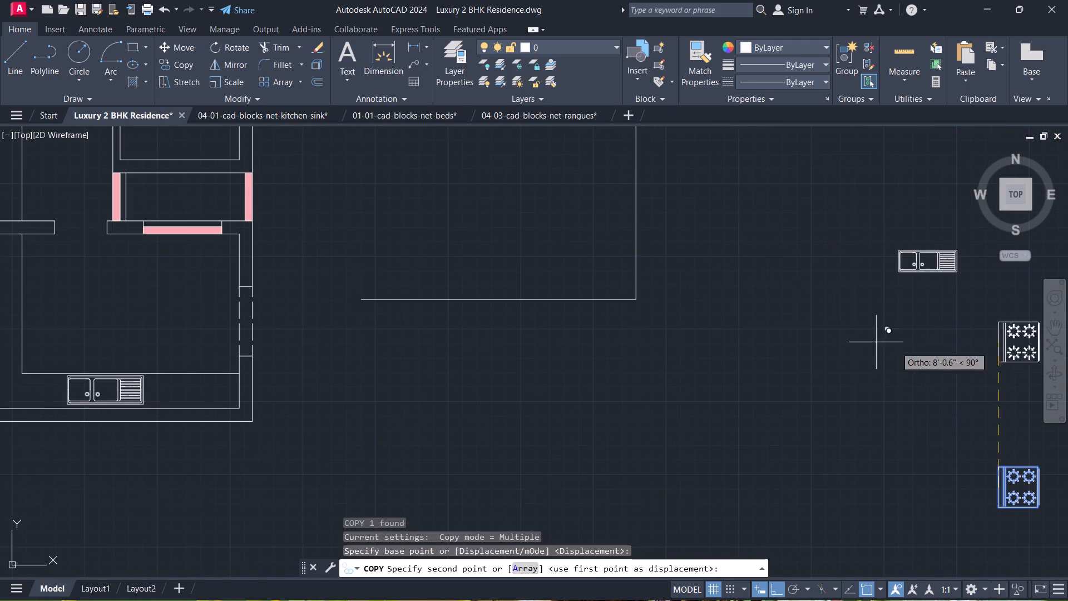
key("F8")
middle_click_drag(296, 370, 818, 421)
scroll(296, 370, "down", 2)
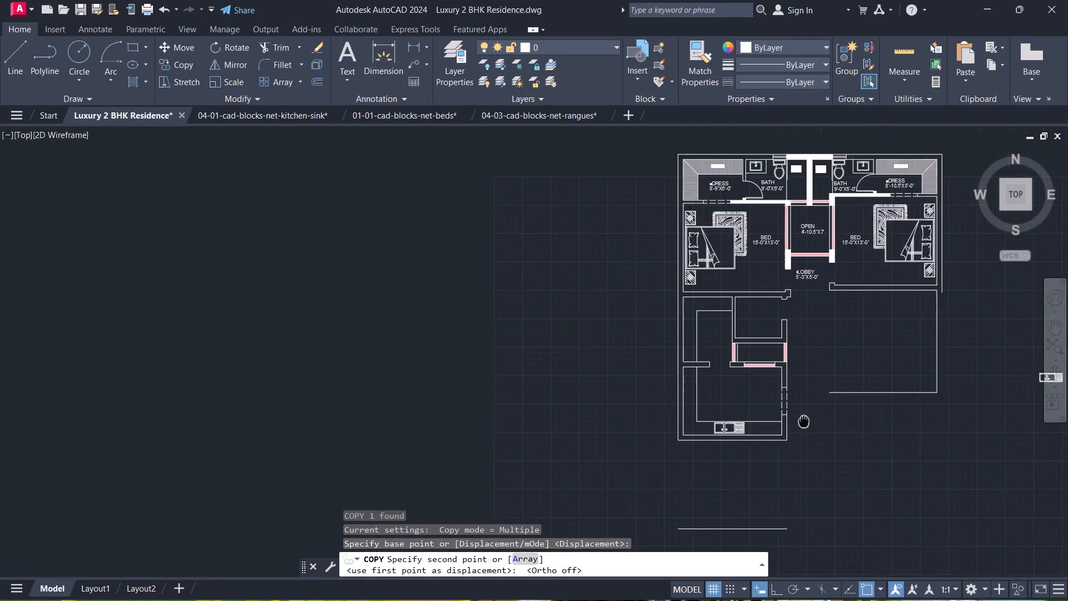
middle_click_drag(818, 421, 825, 422)
scroll(726, 405, "up", 4)
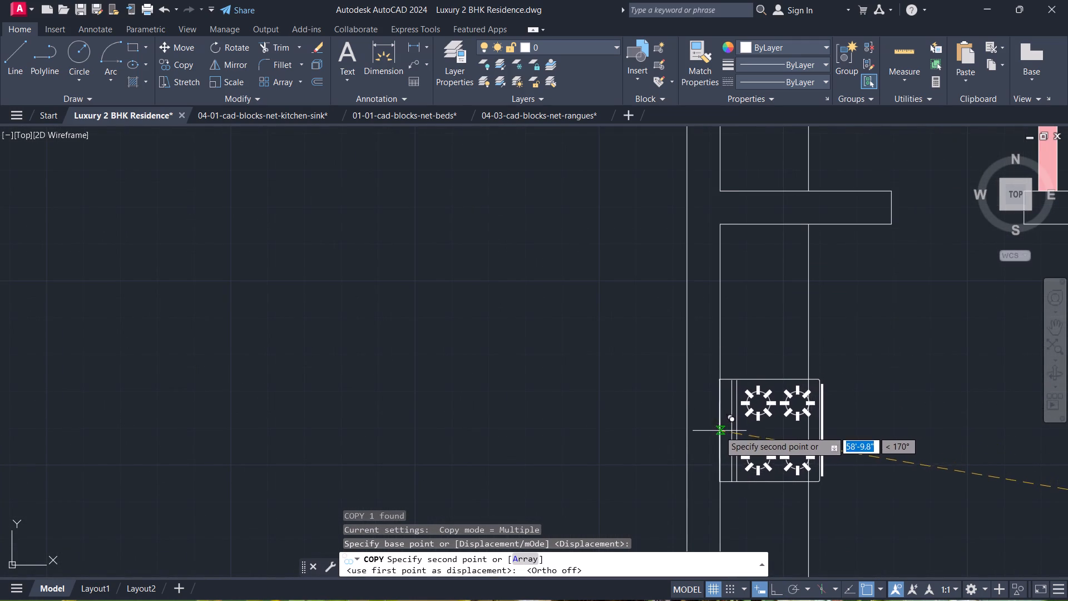
left_click(721, 432)
key("Escape")
Move the west counter line east to align with the front edge of the range.
scroll(745, 426, "up", 1)
scroll(752, 423, "down", 1)
scroll(797, 427, "up", 2)
middle_click_drag(797, 426, 705, 446)
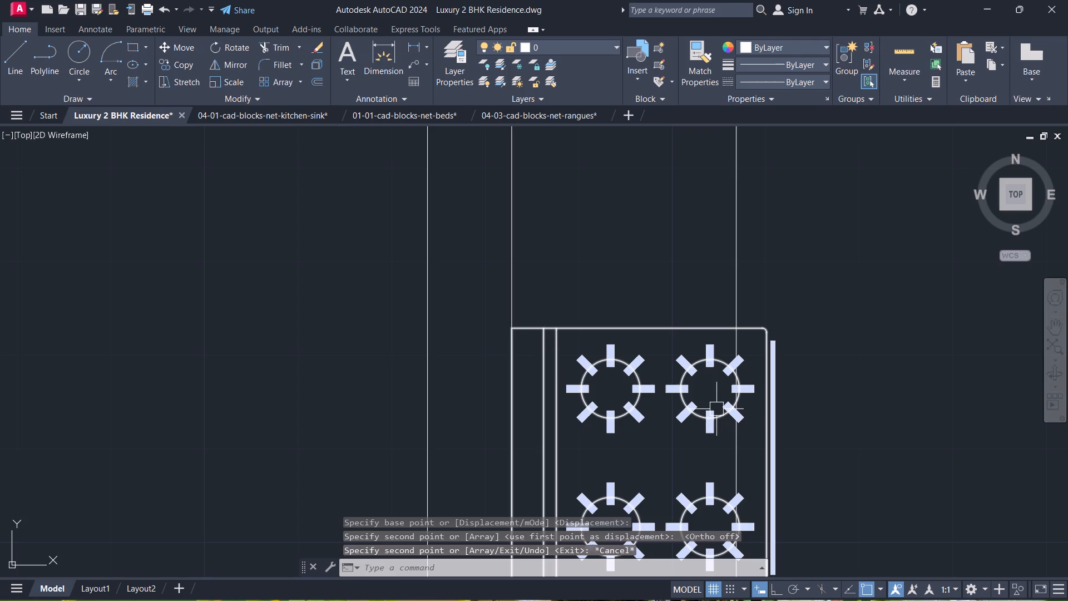
left_click(716, 409)
key("Escape")
left_click(738, 298)
type("M")
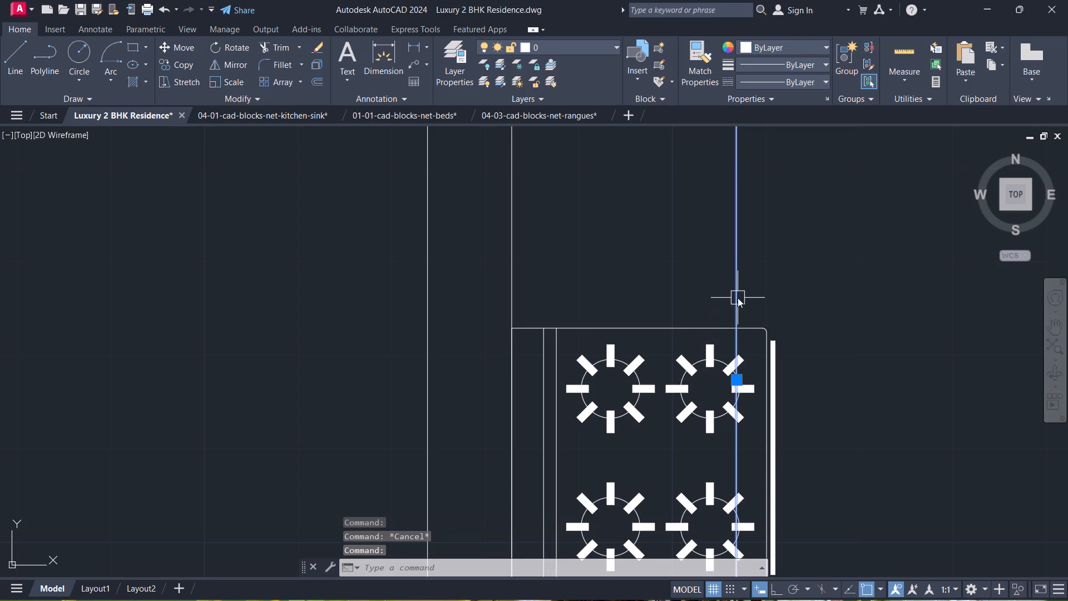
key("space")
left_click(738, 298)
left_click(768, 313)
key("Escape")
Join the west and south counter lines into a sharp corner with a zero-radius Fillet.
scroll(765, 323, "up", 1)
scroll(765, 323, "down", 1)
middle_click_drag(765, 323, 703, 157)
scroll(703, 157, "down", 2)
scroll(706, 345, "up", 1)
key("f")
key("space")
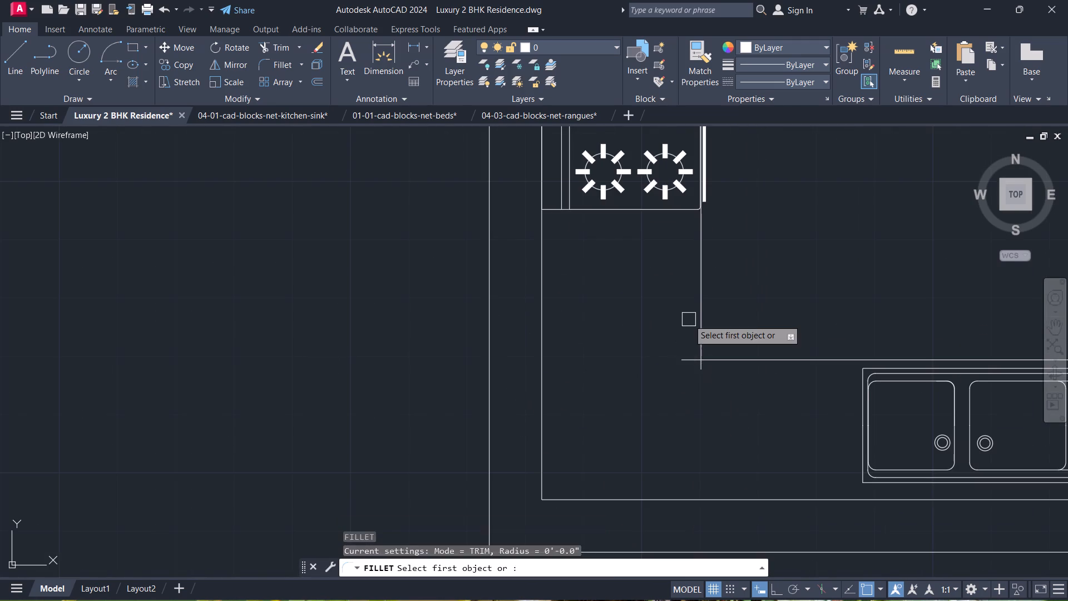
left_click(689, 318)
left_click(706, 333)
left_click(724, 369)
left_click(724, 358)
key("Escape")
Extend the west counter line north through the short partition wall to the northern room's counter line.
scroll(683, 252, "down", 2)
middle_click_drag(683, 252, 653, 446)
scroll(645, 313, "up", 1)
type("EX")
key("space")
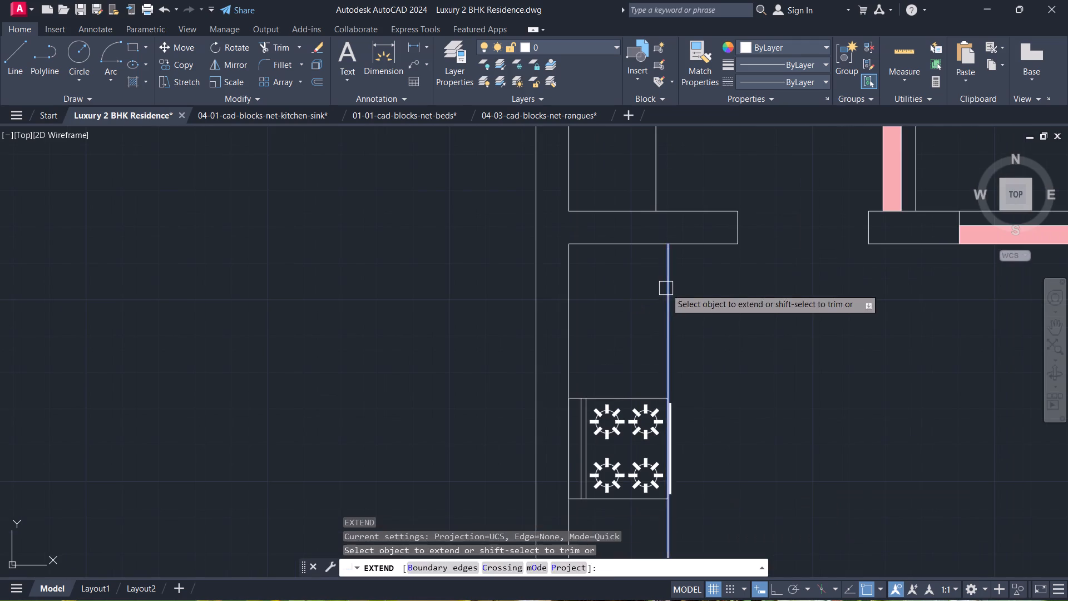
left_click(666, 288)
key("Escape")
scroll(671, 285, "down", 3)
middle_click_drag(716, 298, 709, 294)
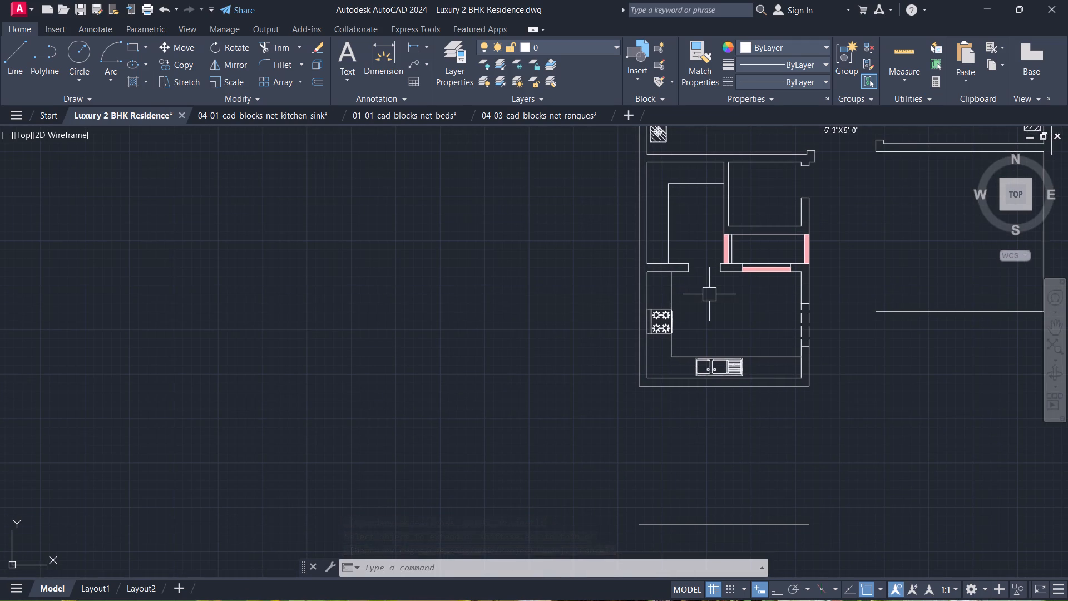
type("EX")
key("space")
left_click(666, 287)
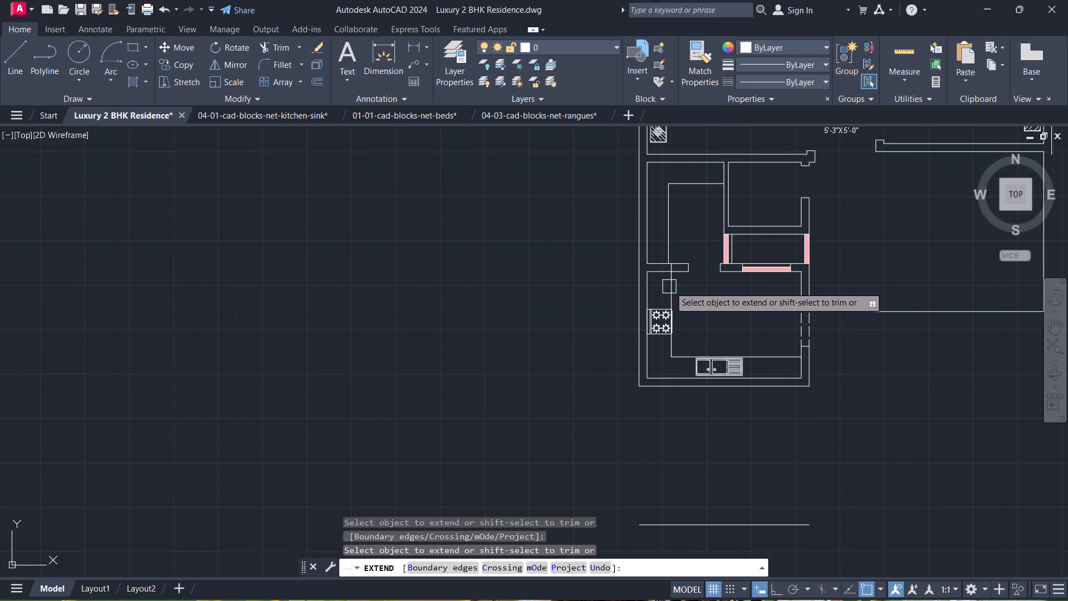
left_click(674, 287)
key("Escape")
Trim the extended counter line inside the short partition wall and trim away the old counter line beside it to the north.
scroll(668, 211, "up", 3)
type("TR")
key("space")
scroll(669, 209, "up", 1)
middle_click_drag(669, 209, 644, 275)
left_click(654, 256)
left_click(660, 170)
key("Escape")
scroll(664, 193, "down", 5)
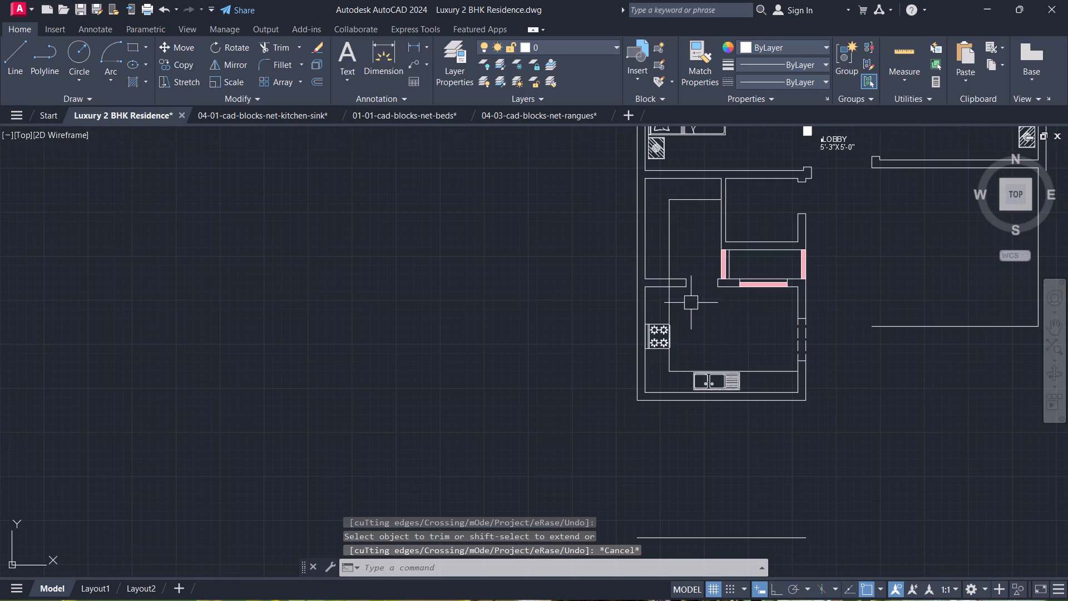
Trim the west counter line where it crosses the short partition wall.
scroll(691, 303, "up", 4)
type("TR")
key("space")
left_click(589, 221)
left_click(523, 220)
key("Escape")
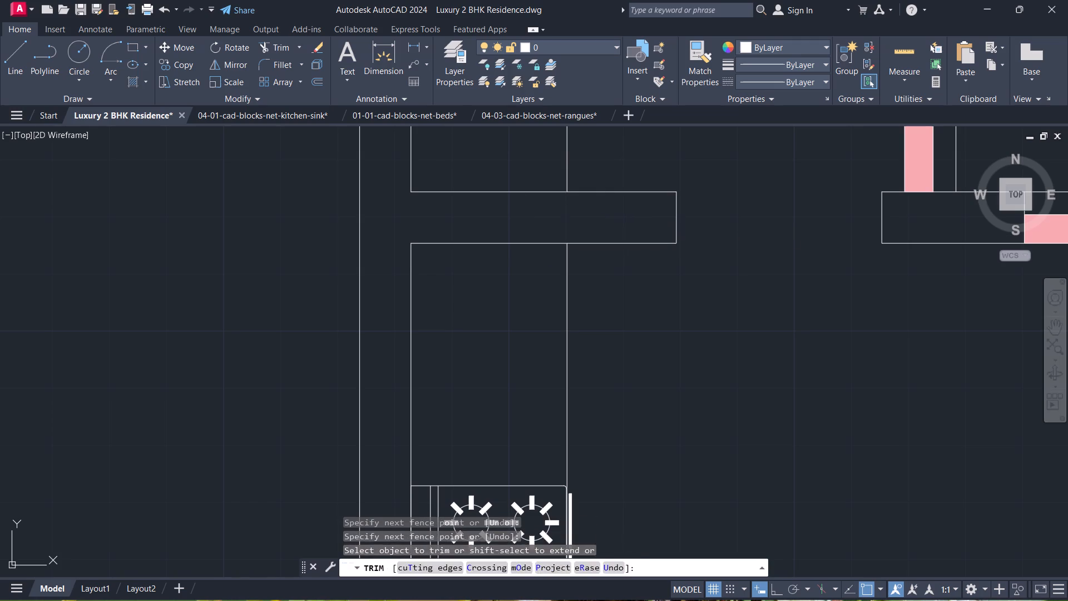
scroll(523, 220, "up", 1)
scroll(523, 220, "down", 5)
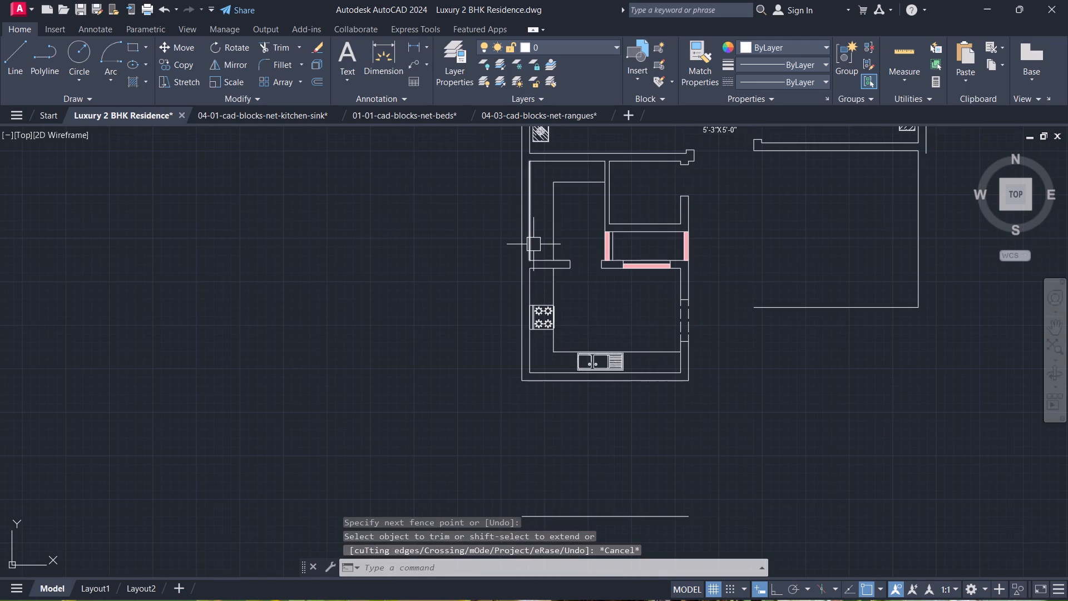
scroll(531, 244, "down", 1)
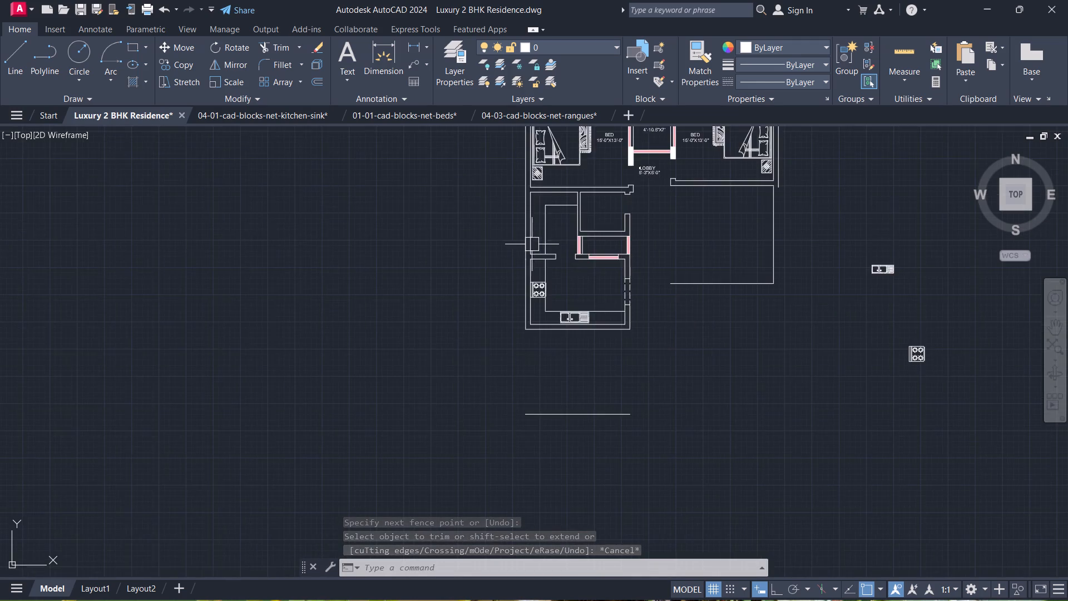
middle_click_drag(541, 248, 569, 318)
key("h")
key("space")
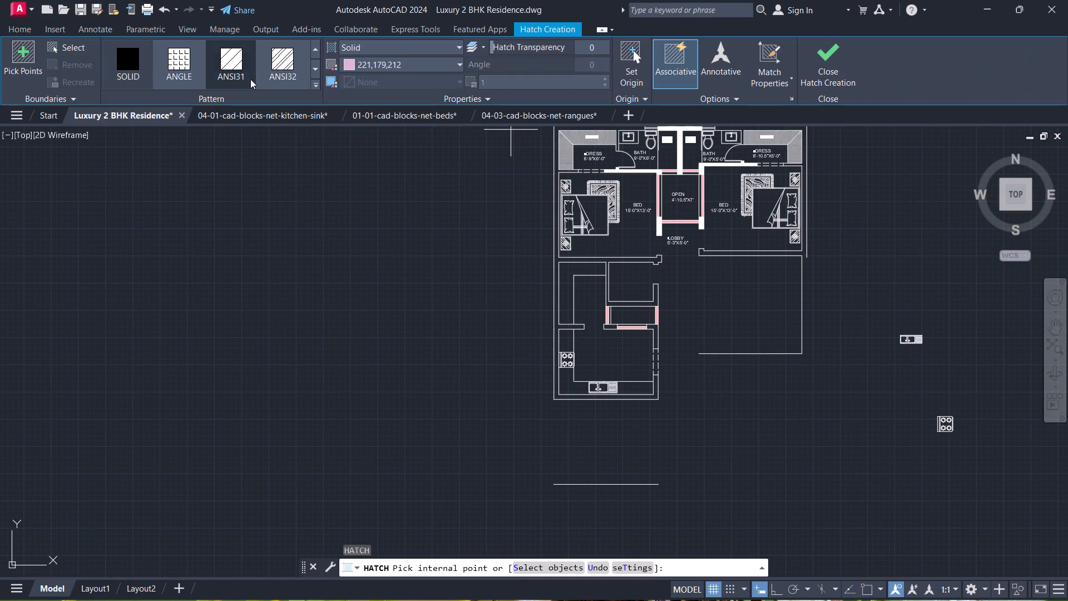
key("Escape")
Add a multiline text label reading R.KITCHEN over 6'-0"X9'-6" in the room north of the short partition wall.
scroll(572, 370, "up", 1)
scroll(525, 328, "up", 1)
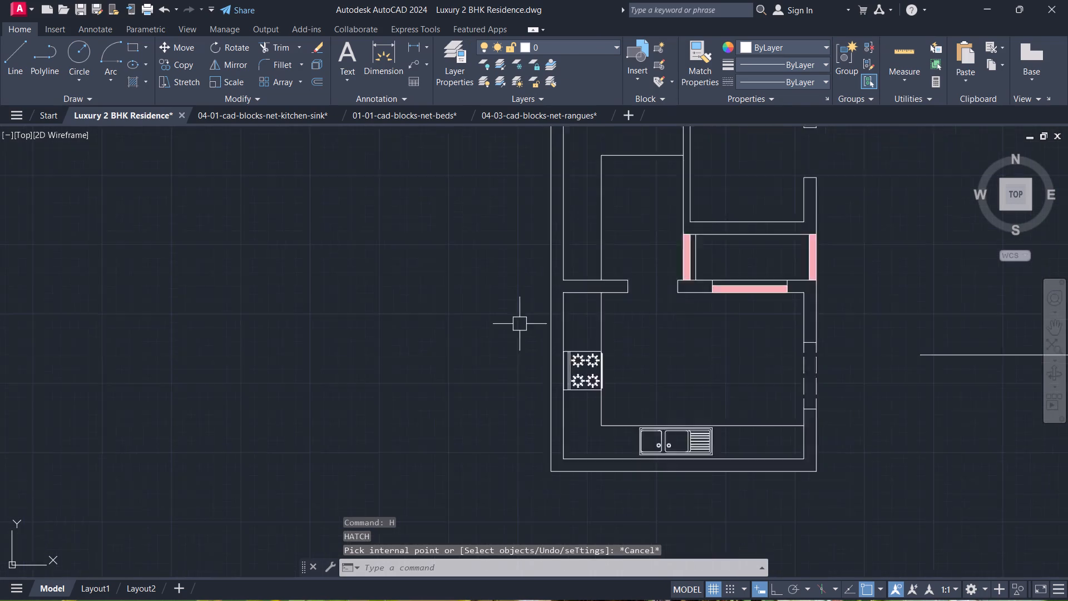
scroll(520, 324, "up", 1)
scroll(618, 302, "up", 1)
middle_click_drag(618, 302, 526, 398)
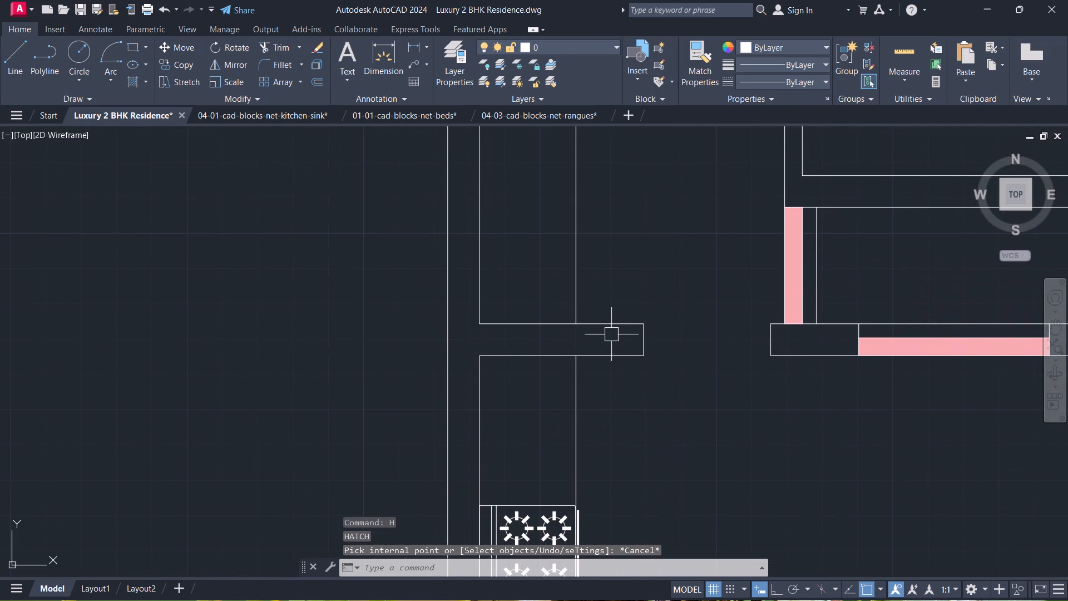
type("T")
key("space")
scroll(635, 285, "down", 2)
middle_click_drag(635, 285, 626, 466)
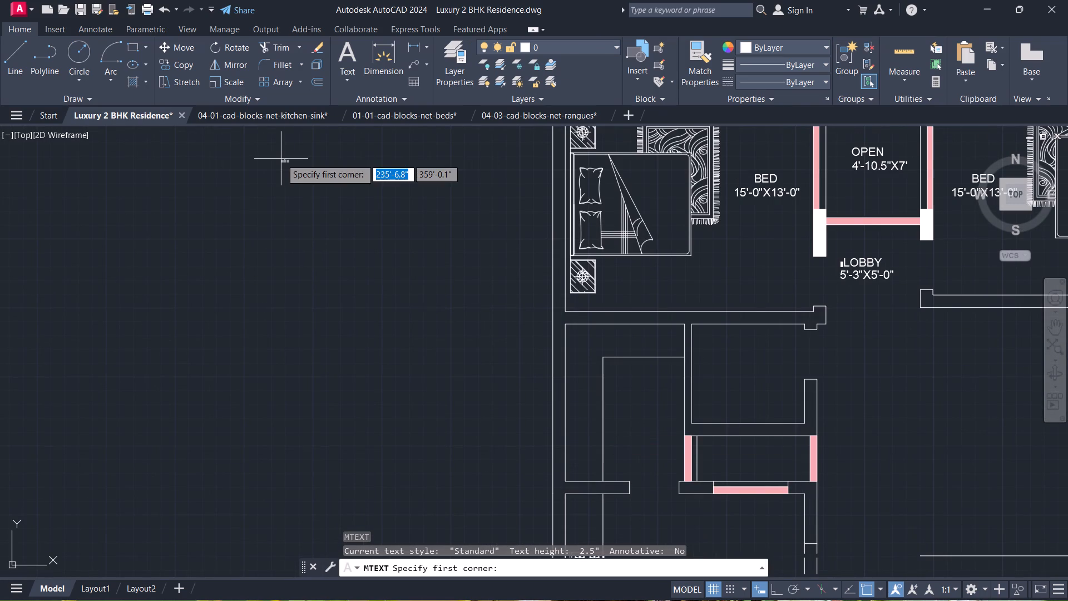
left_click_drag(615, 402, 621, 410)
left_click(647, 433)
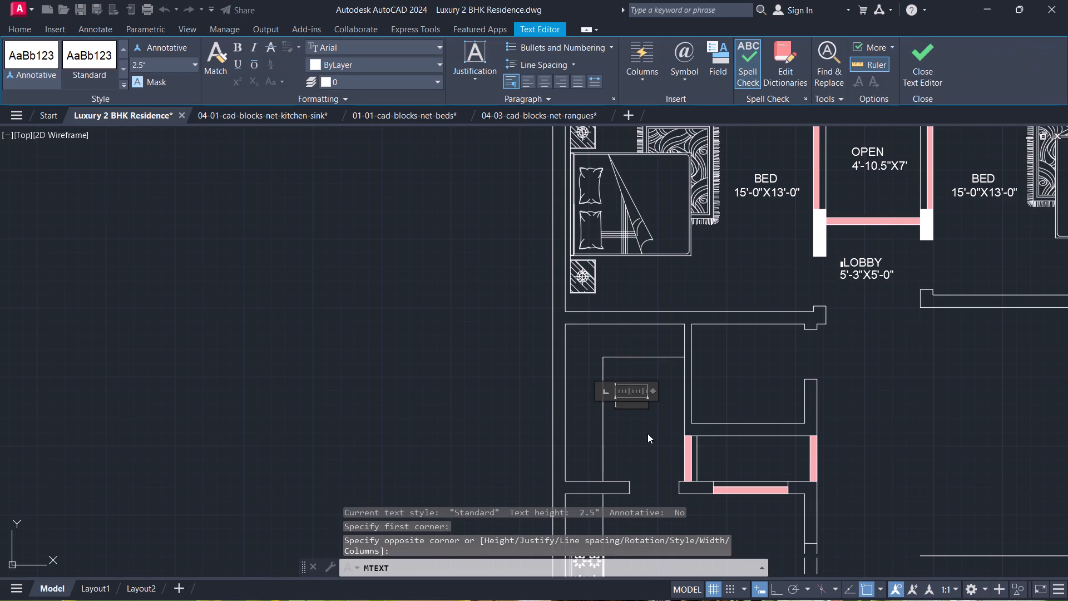
key("r")
type(".KITCHCEN")
key("Return")
type("6'")
type("-0\"")
type("X9")
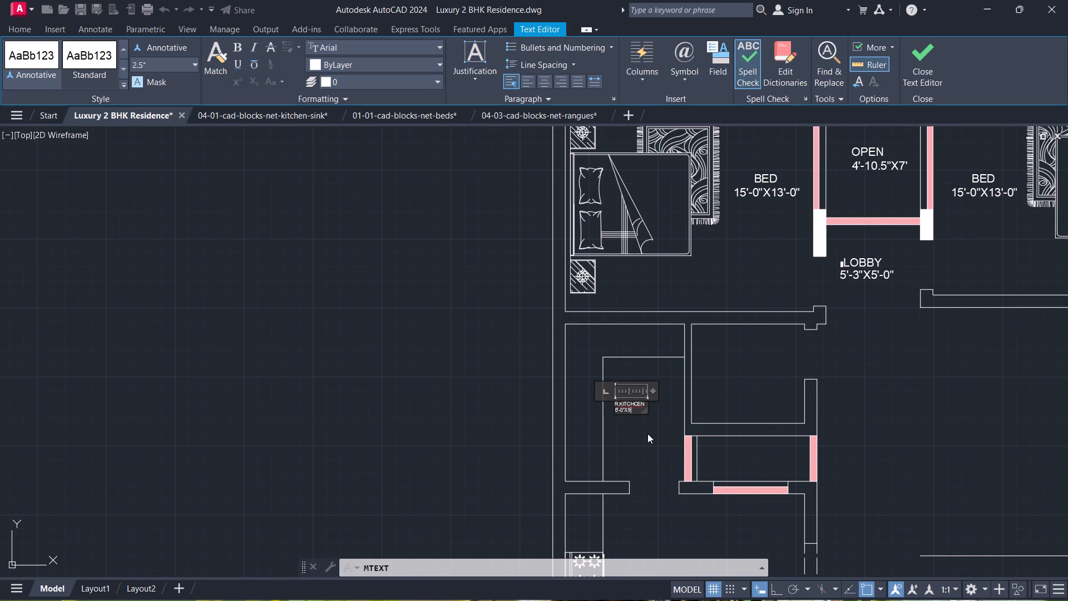
key("apostrophe")
key("6")
key("BackSpace")
type("-6\"")
scroll(647, 433, "up", 3)
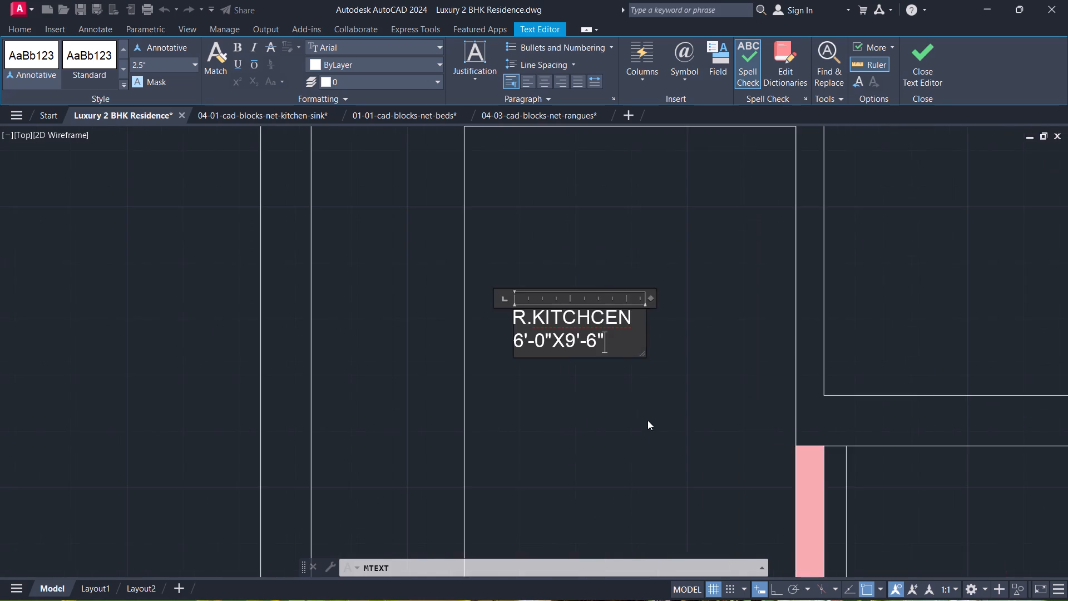
scroll(537, 341, "up", 3)
left_click(572, 263)
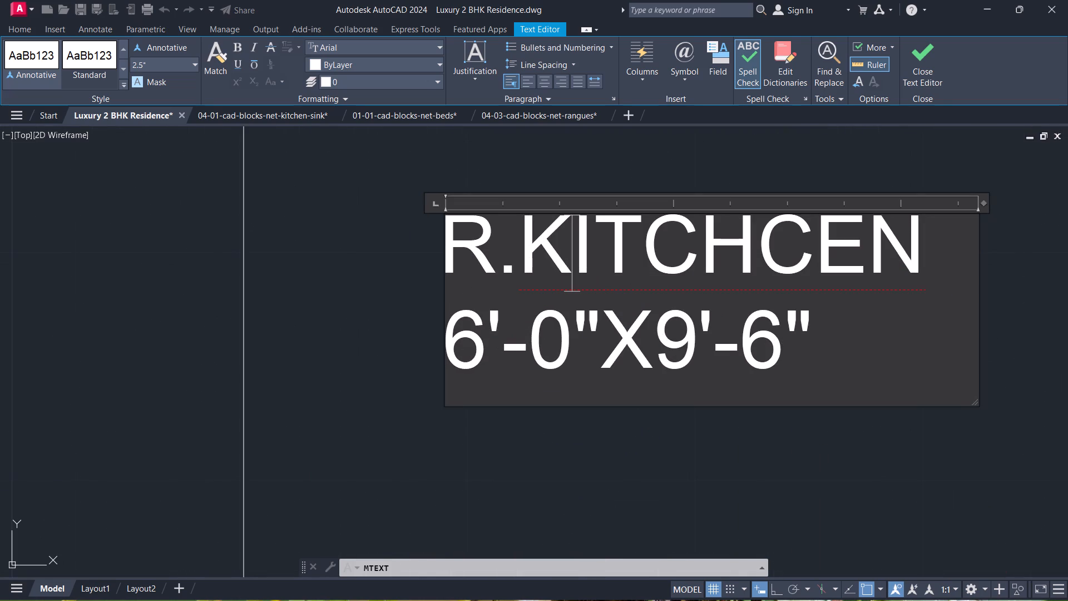
left_click(803, 252)
key("BackSpace")
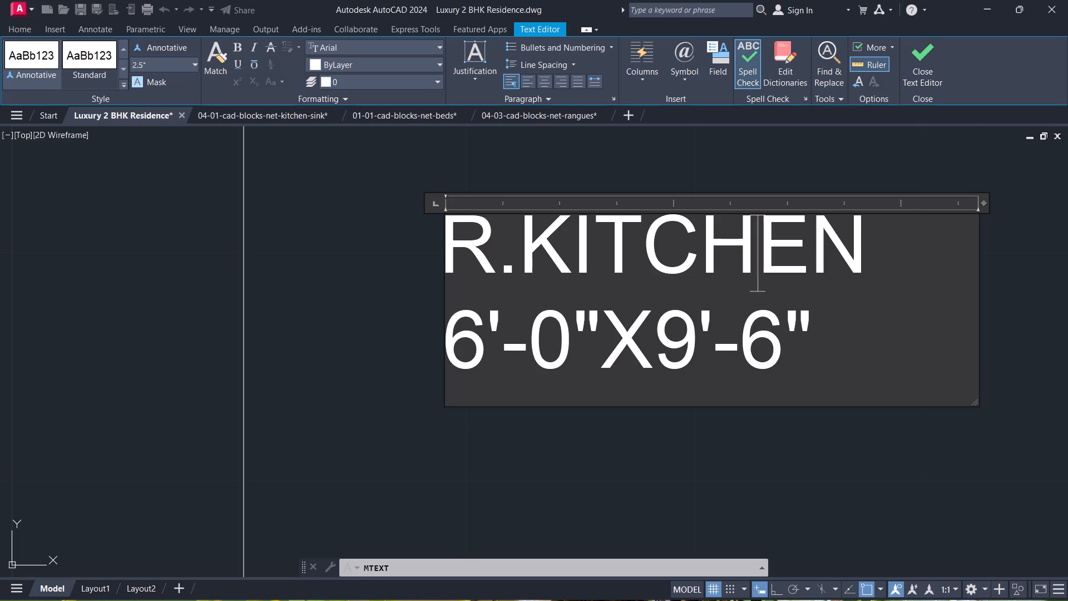
Set the whole R.KITCHEN label's text height to 6" and finish the text.
left_click_drag(842, 348, 185, 104)
left_click(165, 60)
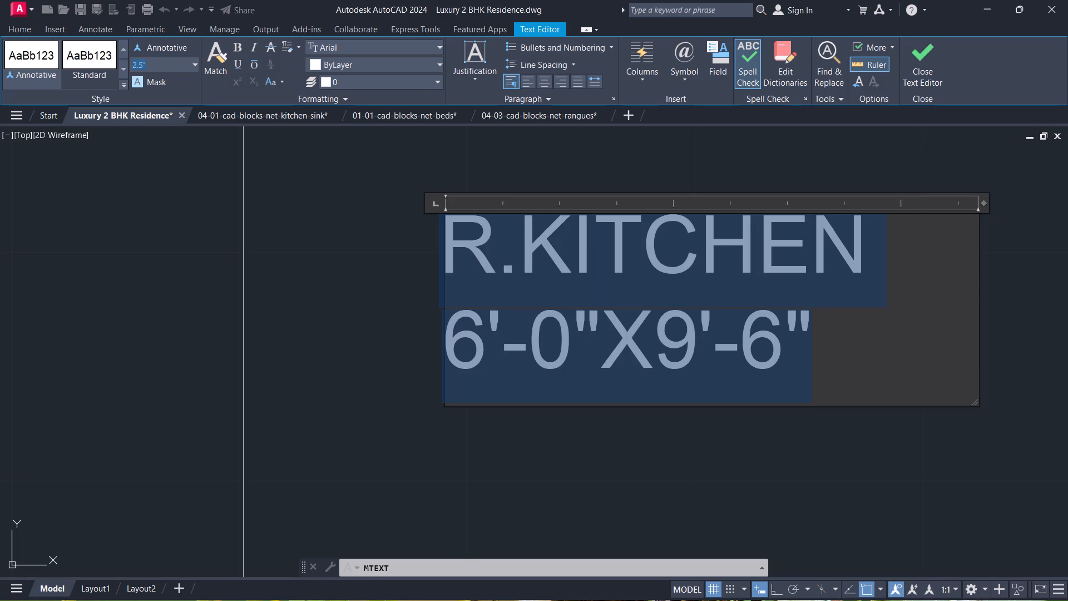
key("6")
key("Return")
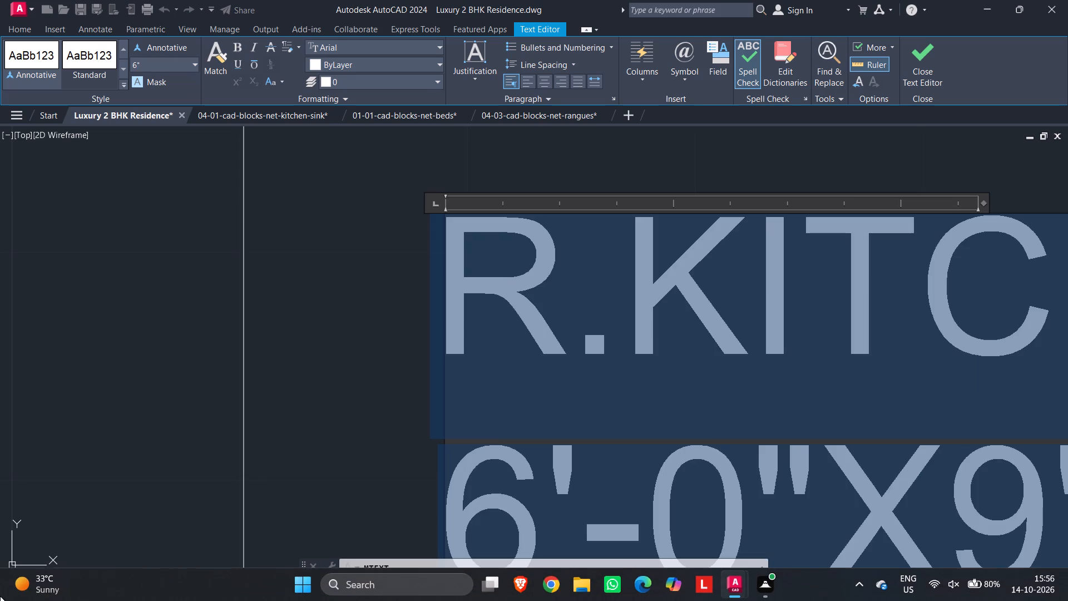
scroll(449, 361, "down", 8)
scroll(527, 359, "up", 1)
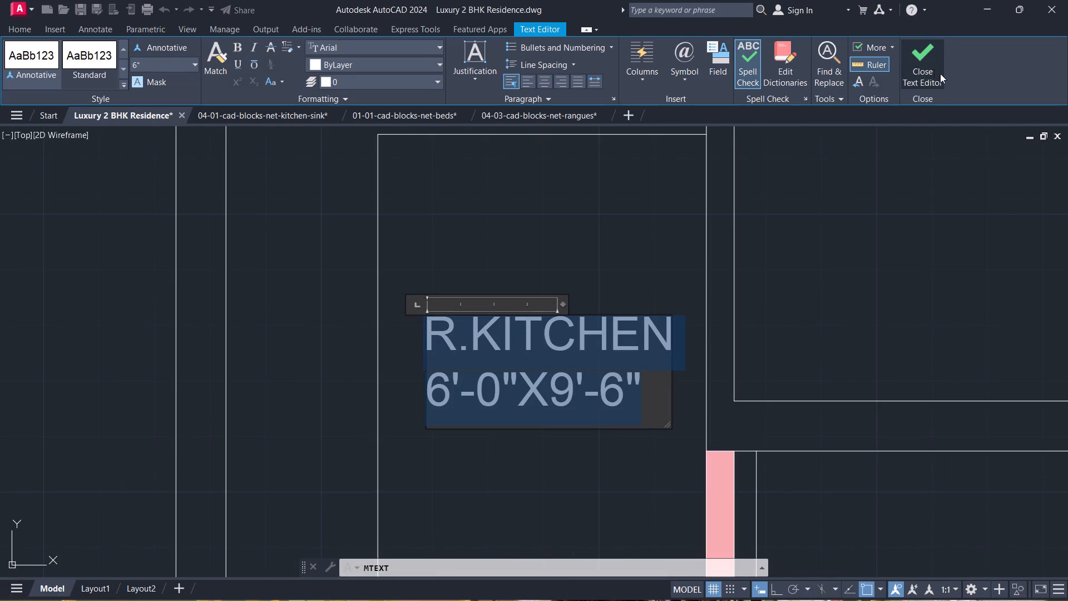
left_click(931, 67)
Copy the R.KITCHEN label south into the open floor area between the range and the east wall.
scroll(670, 317, "down", 4)
scroll(639, 380, "up", 2)
left_click_drag(663, 305, 663, 304)
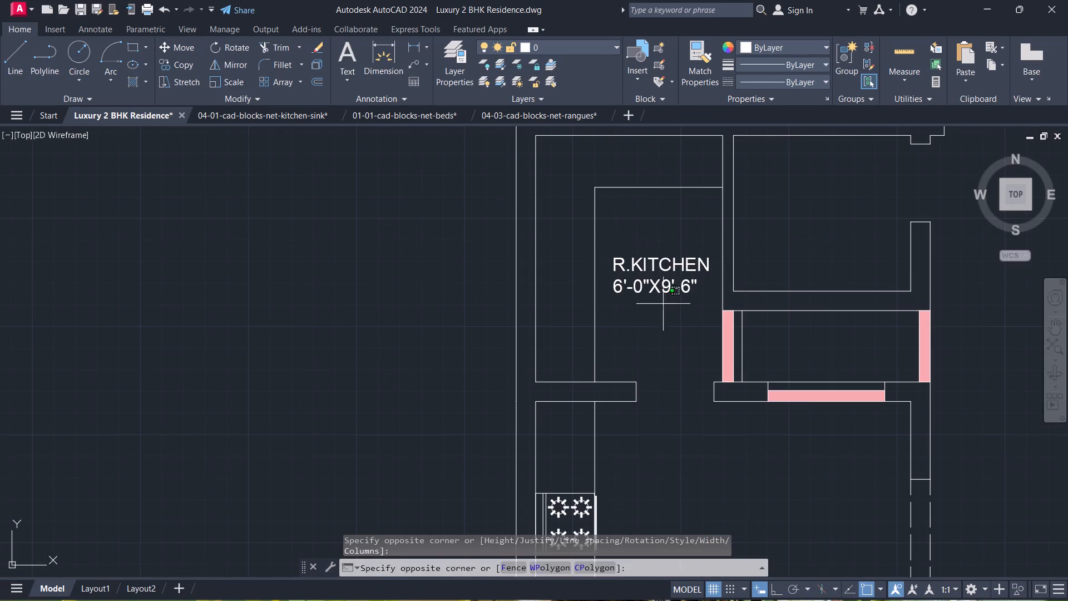
left_click_drag(663, 304, 662, 284)
left_click(634, 218)
type("CO")
key("space")
left_click_drag(626, 283, 661, 351)
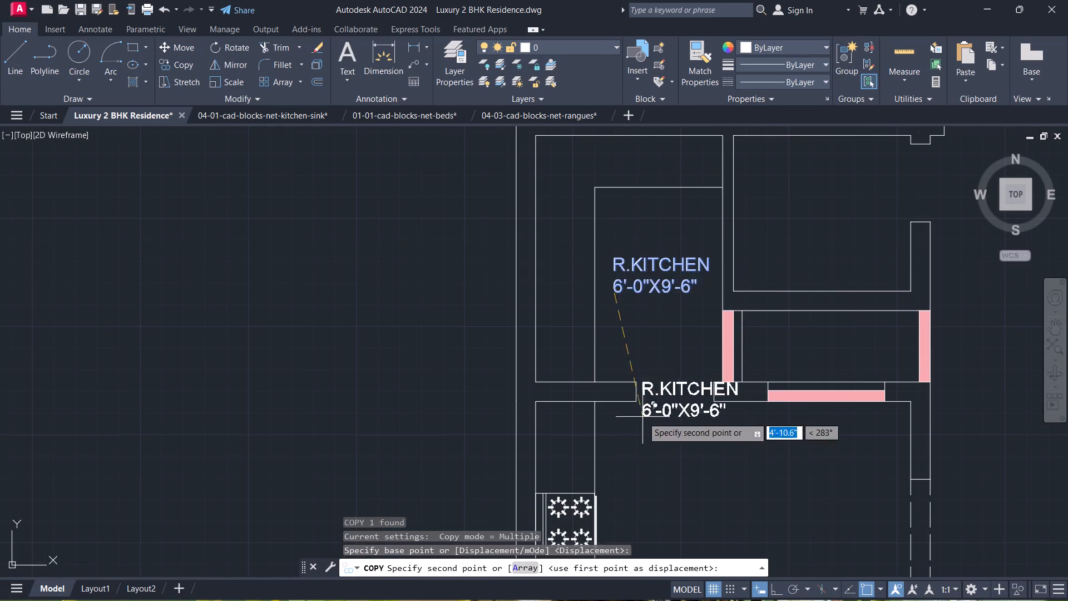
scroll(645, 433, "up", 1)
middle_click_drag(645, 433, 570, 228)
left_click(614, 366)
key("Escape")
Remove the R. prefix from the copied label so its title reads KITCHEN.
double_click(660, 343)
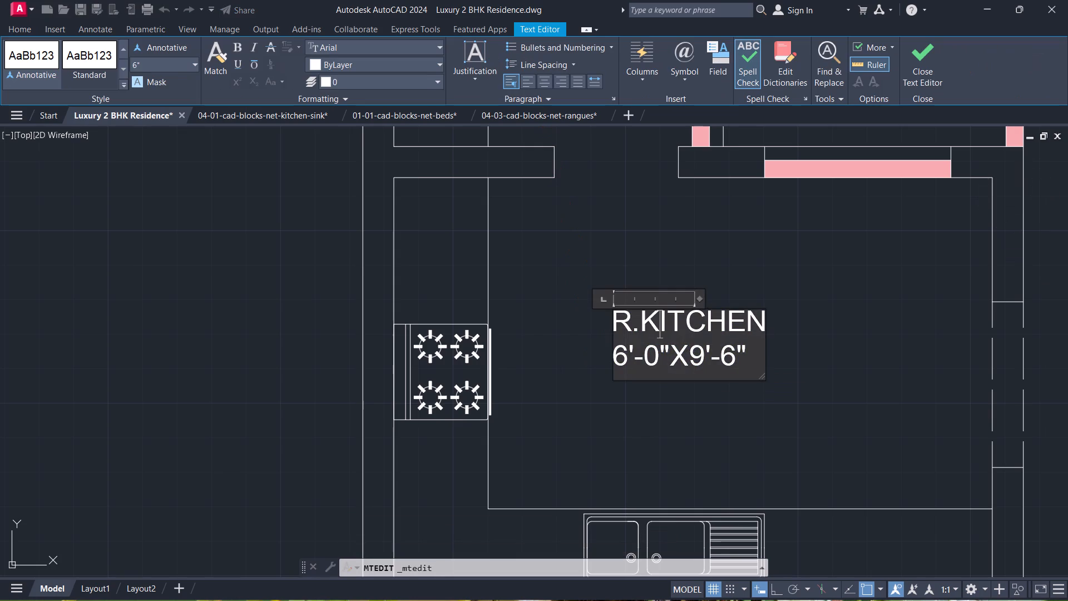
key("Left")
key("BackSpace")
key("BackSpace")
Clear the size line beneath the KITCHEN title in the copied label.
key("Down")
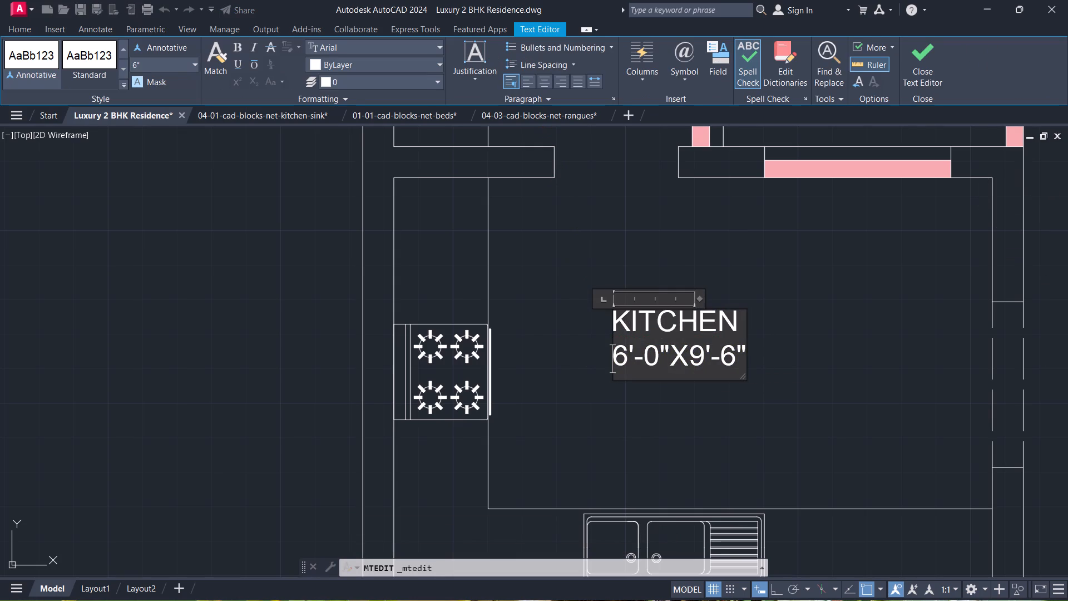
key("Right")
key("Right")
key("Right")
key("Right")
key("Right")
key("Right")
key("Right")
key("Right")
key("Right")
key("Right")
key("Right")
key("ctrl+BackSpace")
key("ctrl+BackSpace")
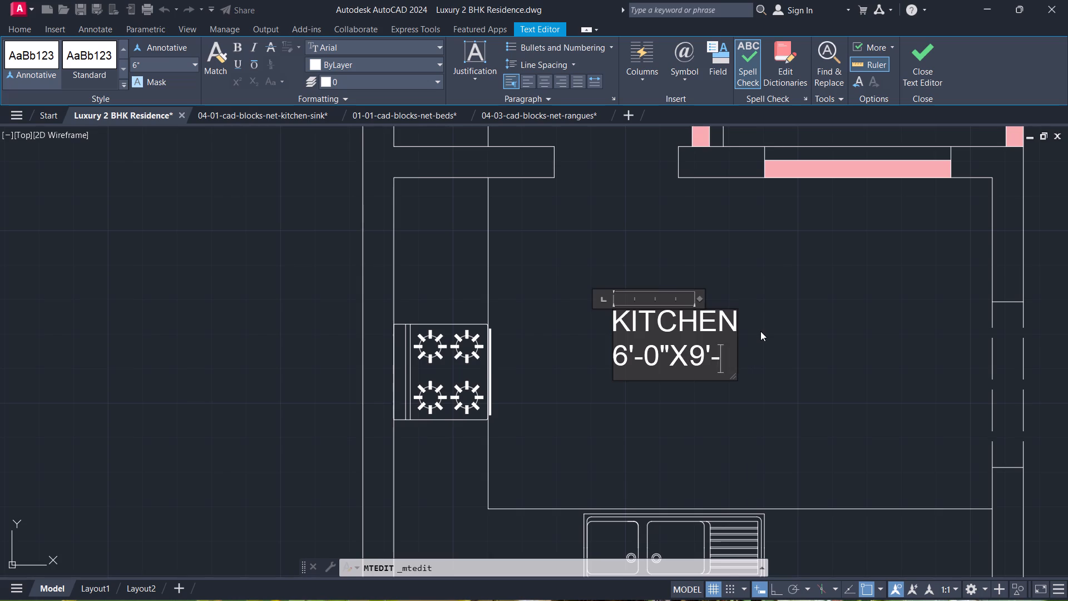
key("ctrl+BackSpace")
key("ctrl+BackSpace")
key("ctrl+BackSpace")
key("ctrl+BackSpace")
key("ctrl+BackSpace")
key("BackSpace")
key("ctrl+BackSpace")
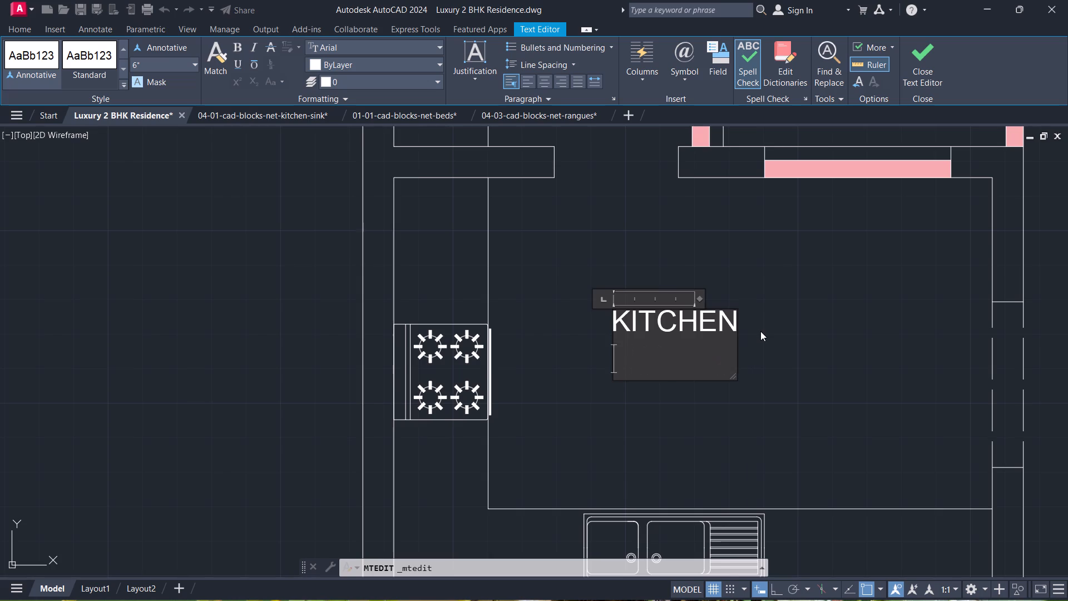
Enter 13'-7.5"X10'-0" as the size line beneath the KITCHEN title.
type("13'")
type("-7'")
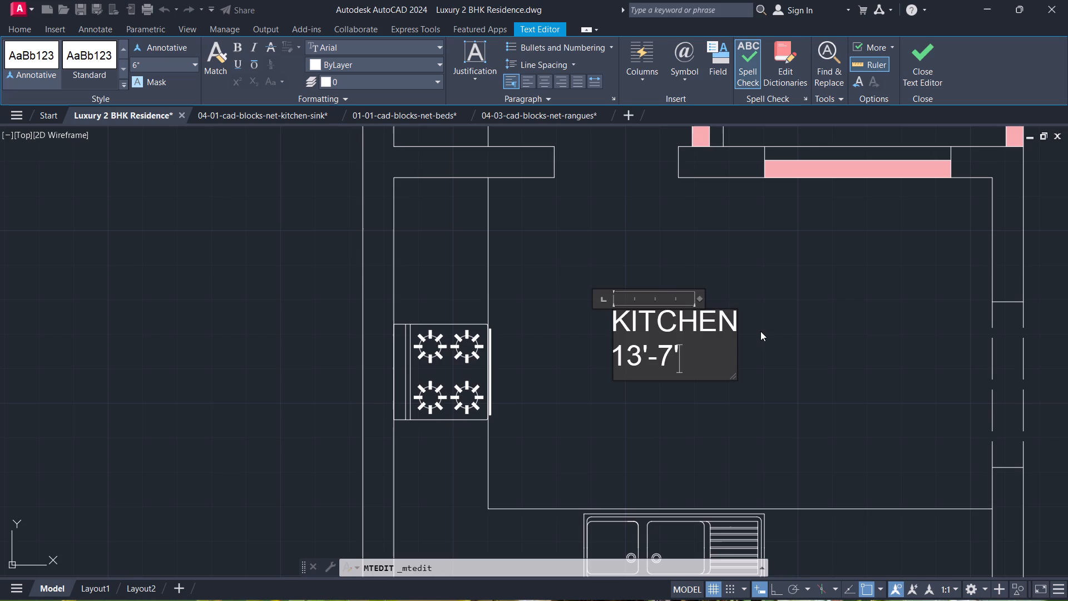
type(".5")
key("x")
type("10'-0\"")
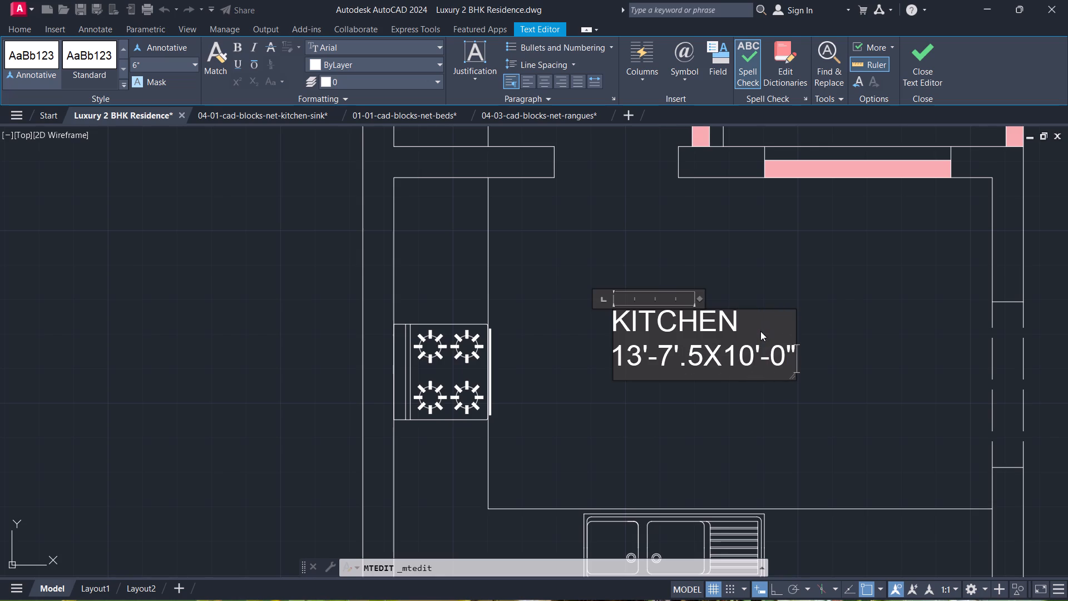
key("Up")
key("Left")
key("Left")
key("Left")
key("Left")
key("Left")
key("Down")
key("Right")
key("Right")
key("Right")
key("Right")
key("BackSpace")
key("Right")
key("Right")
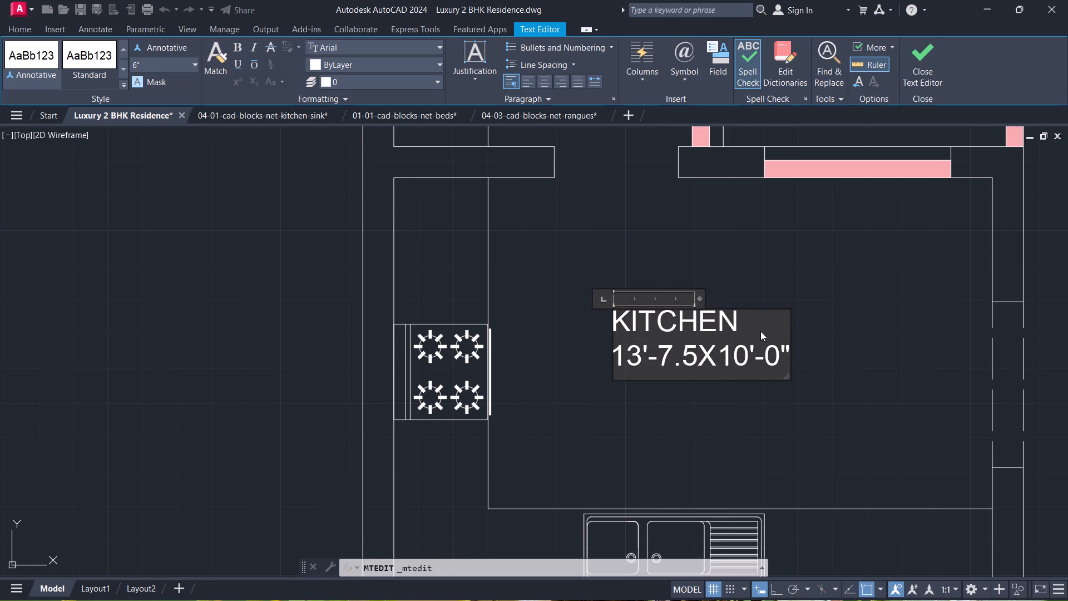
key("shift+quotedbl")
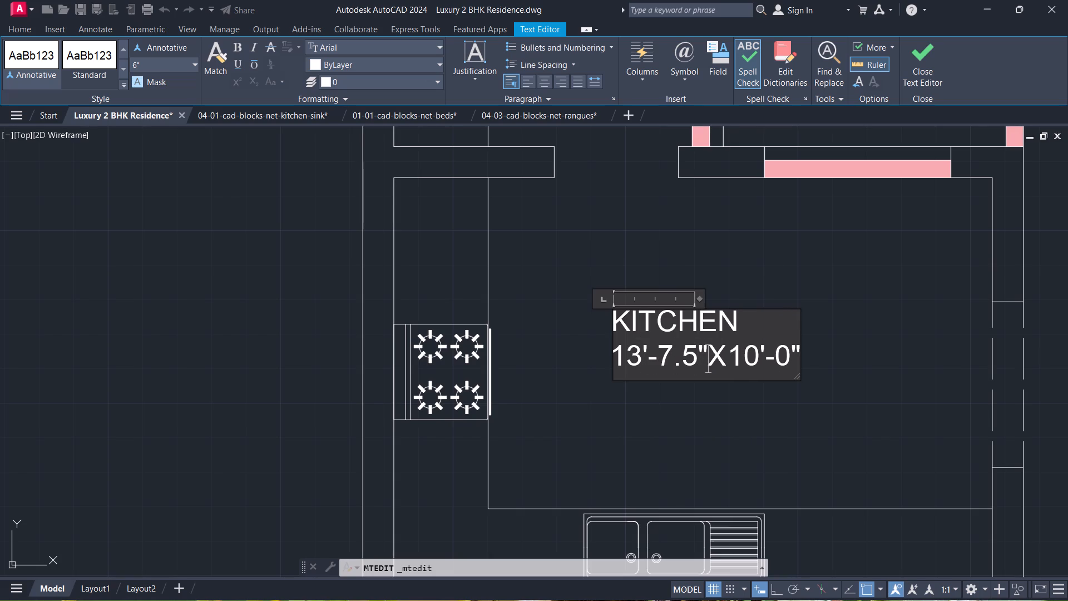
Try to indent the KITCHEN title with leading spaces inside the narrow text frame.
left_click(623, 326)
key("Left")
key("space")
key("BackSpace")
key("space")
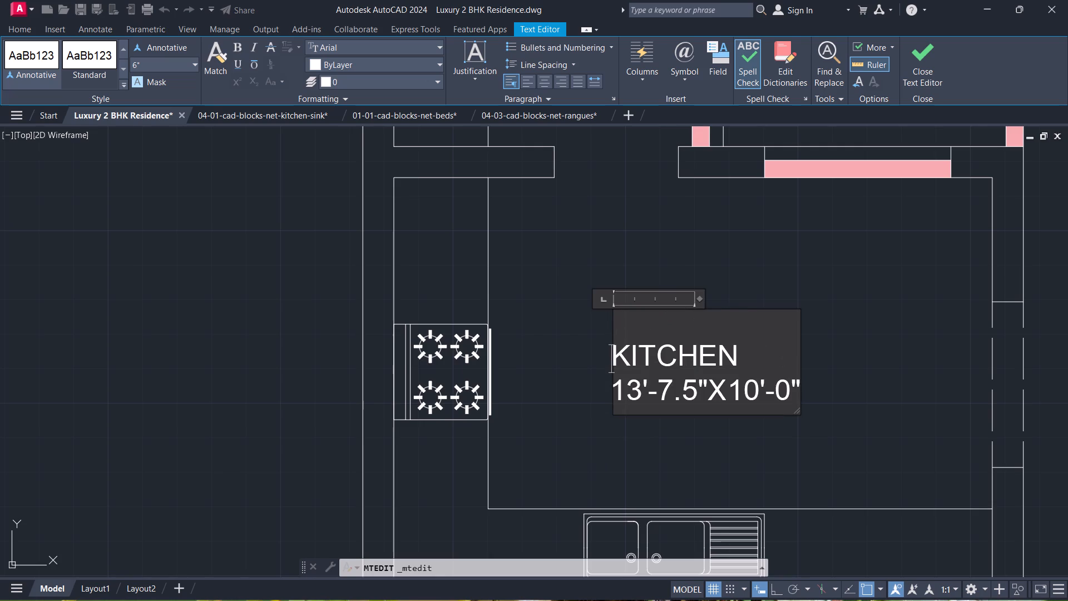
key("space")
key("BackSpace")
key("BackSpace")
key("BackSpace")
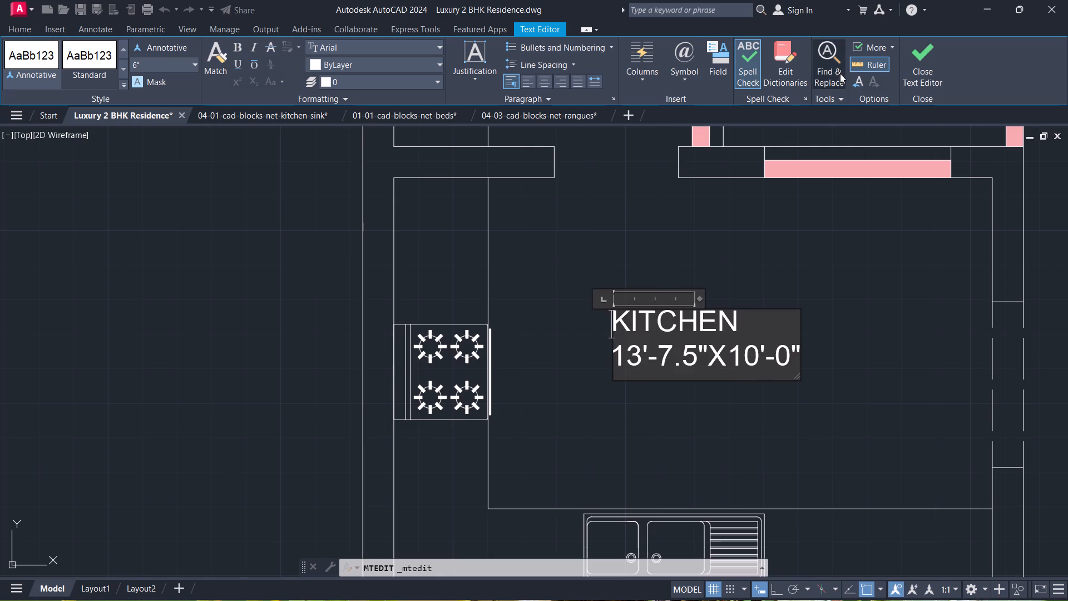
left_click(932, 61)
Widen the kitchen label's text frame and indent the KITCHEN title by three spaces above its size line.
scroll(803, 231, "down", 1)
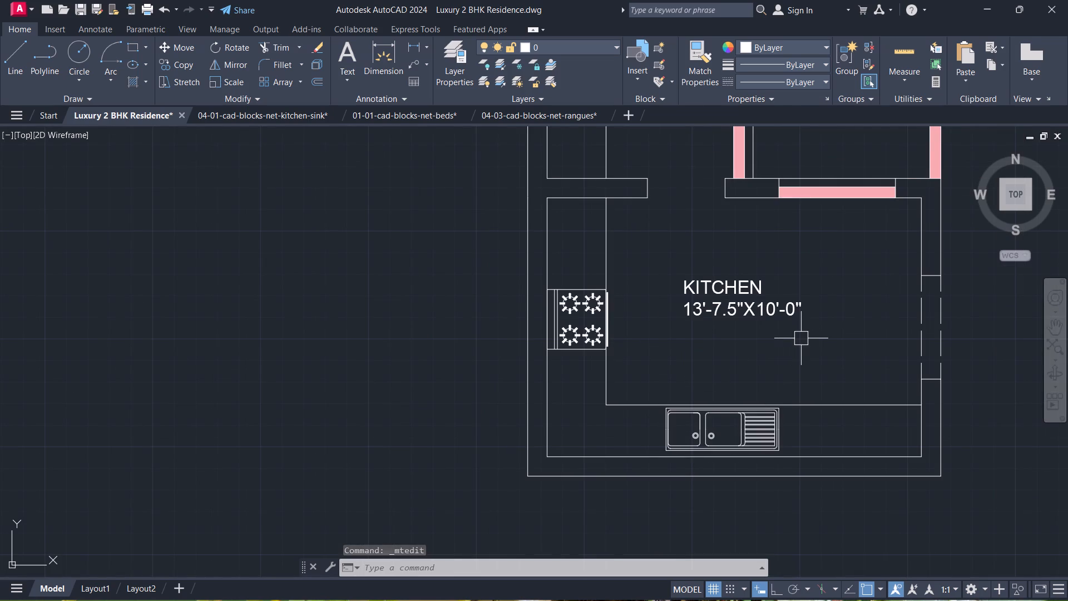
double_click(783, 312)
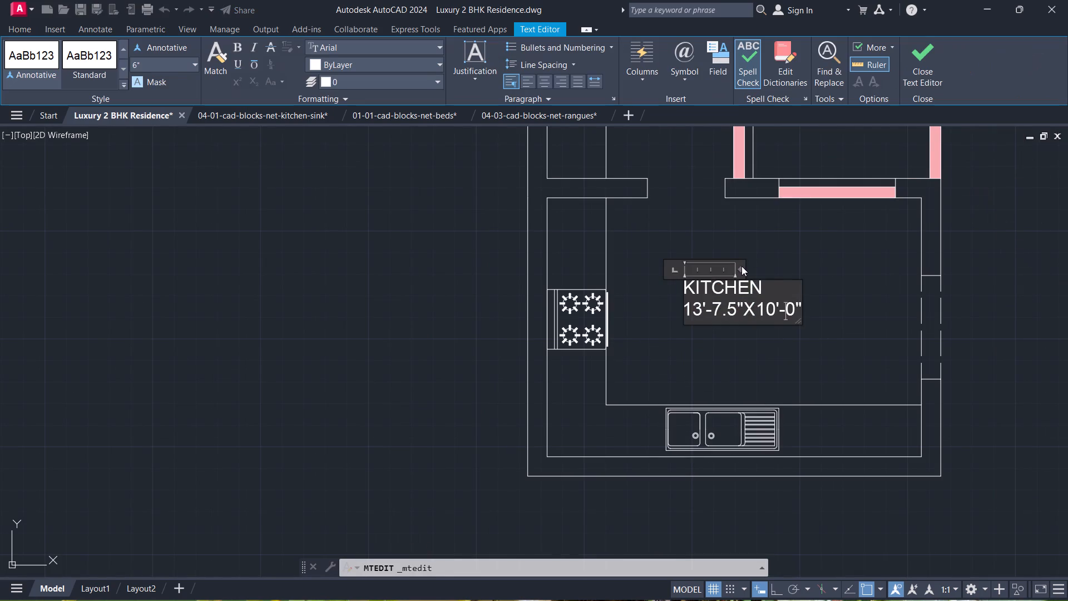
left_click_drag(737, 268, 802, 268)
left_click_drag(740, 267, 827, 267)
left_click(728, 284)
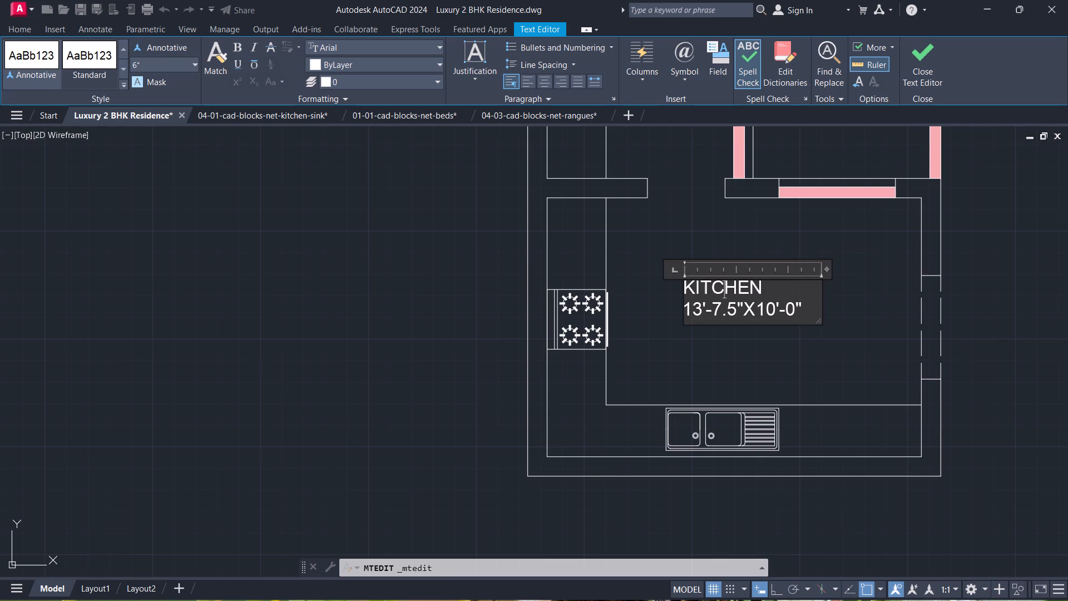
left_click(686, 292)
key("space")
key("space")
key("space")
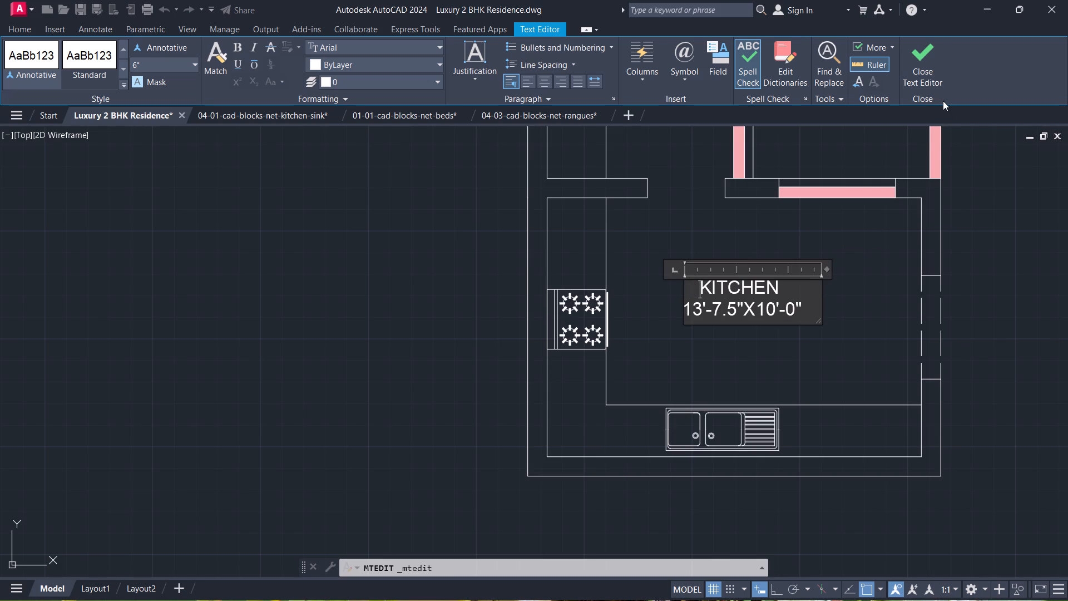
left_click(940, 79)
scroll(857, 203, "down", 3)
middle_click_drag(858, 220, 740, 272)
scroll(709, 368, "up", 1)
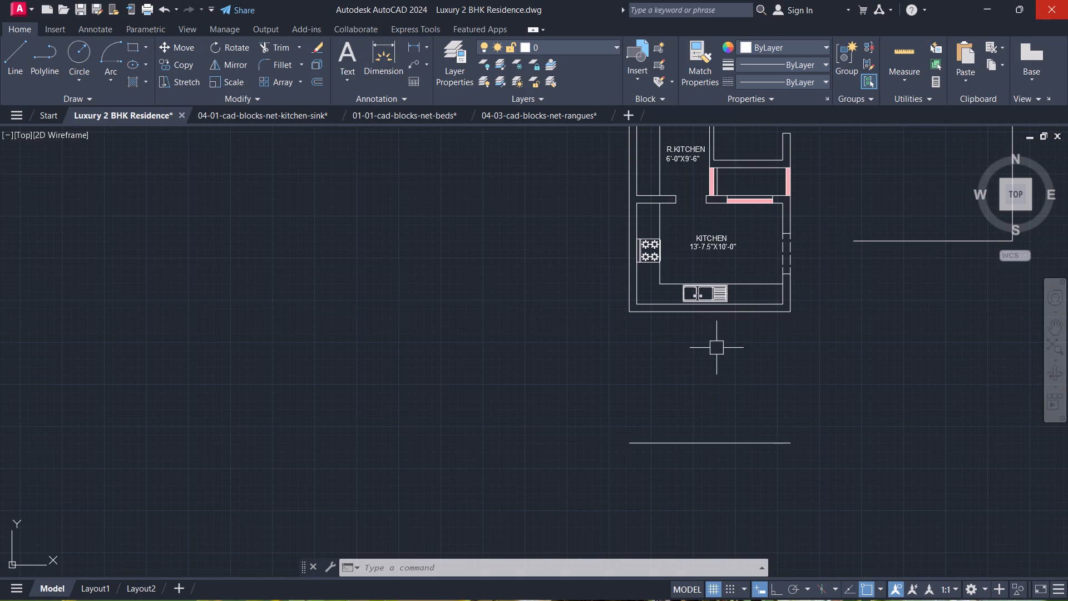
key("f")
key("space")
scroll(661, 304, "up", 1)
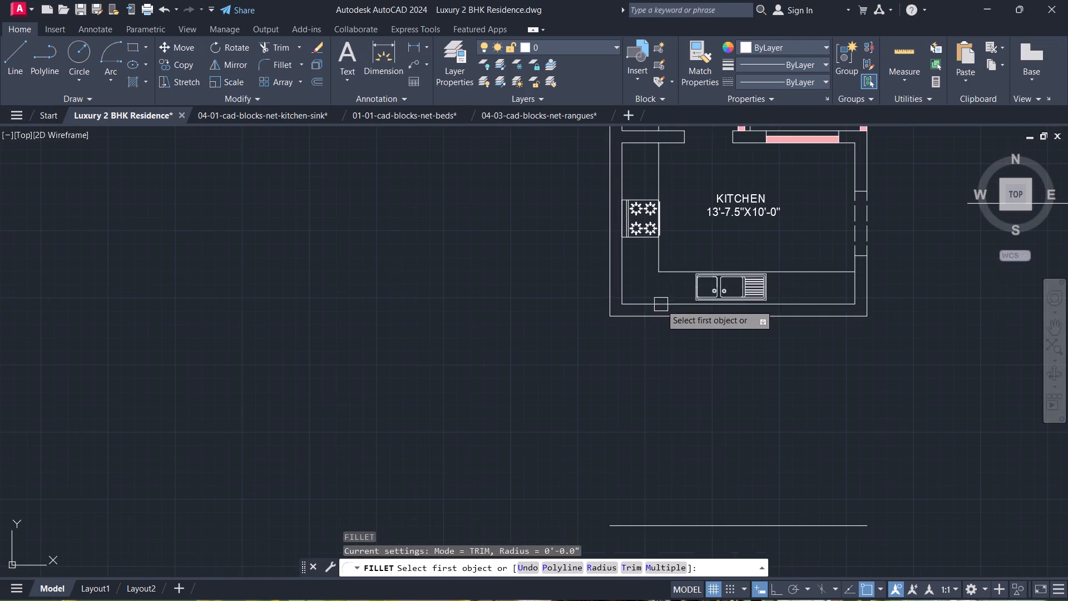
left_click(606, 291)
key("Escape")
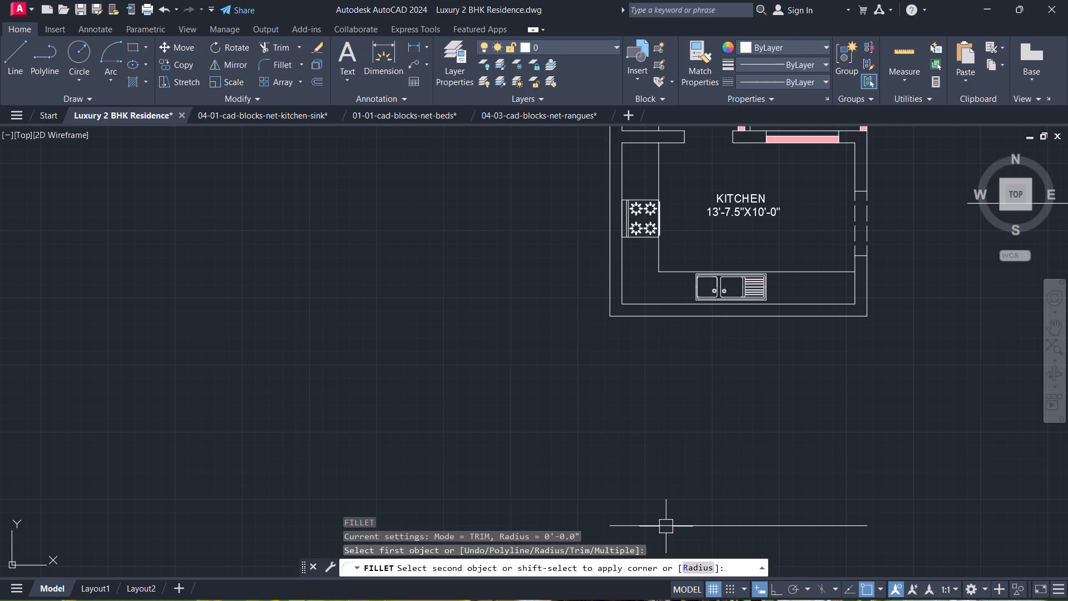
Measure the distance from the detached horizontal line south of the kitchen to the kitchen's south wall.
scroll(681, 516, "down", 1)
type("DI")
key("space")
left_click(686, 523)
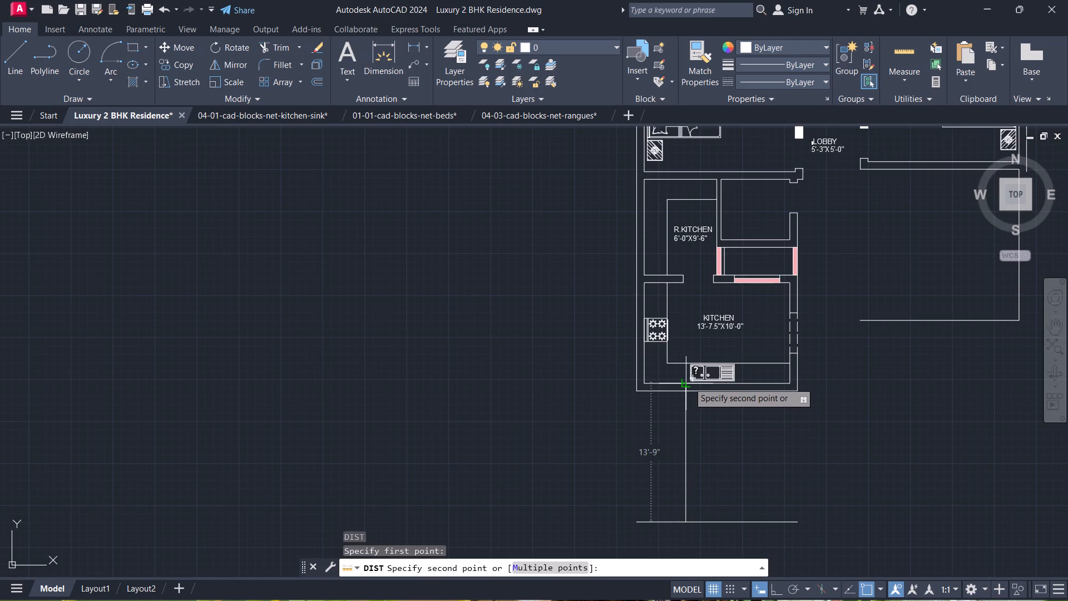
key("Escape")
Fillet the west wall's inner line with the detached horizontal line south of the kitchen to form a square corner.
key("f")
key("space")
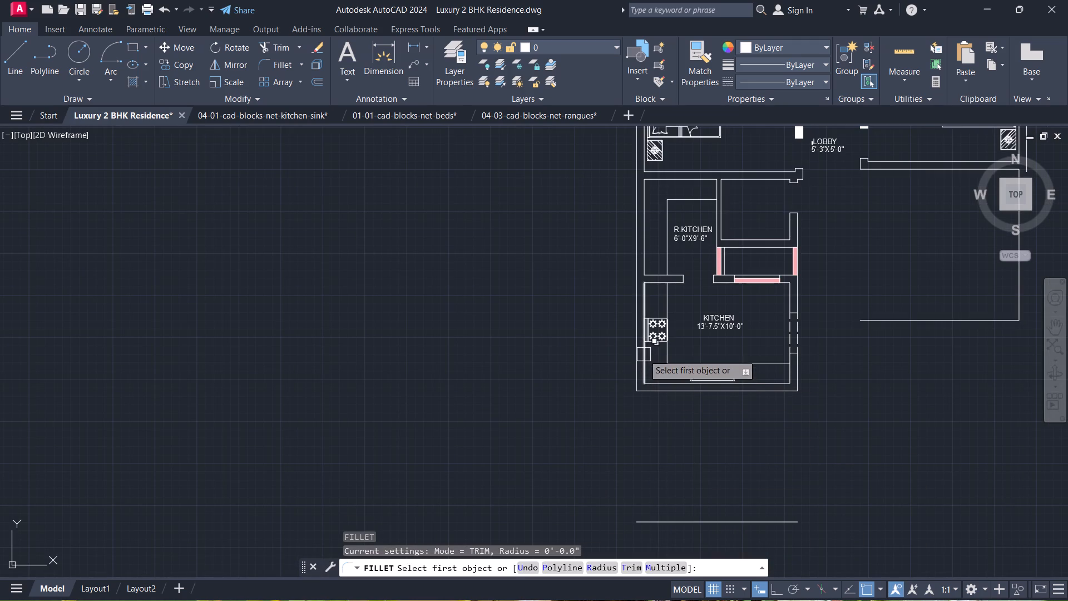
left_click(644, 354)
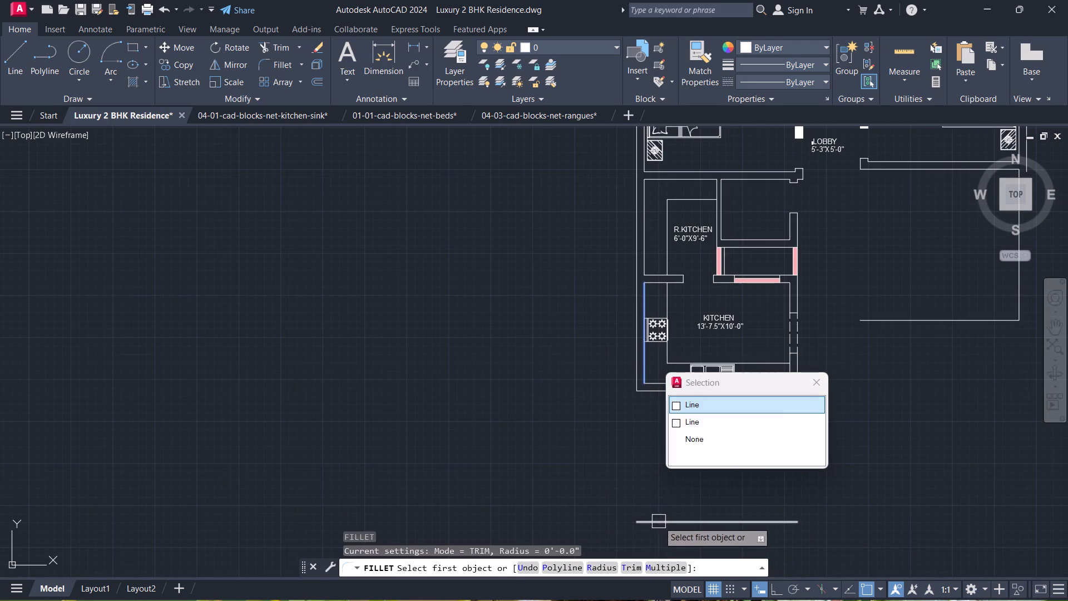
left_click(659, 521)
key("Escape")
key("space")
key("Escape")
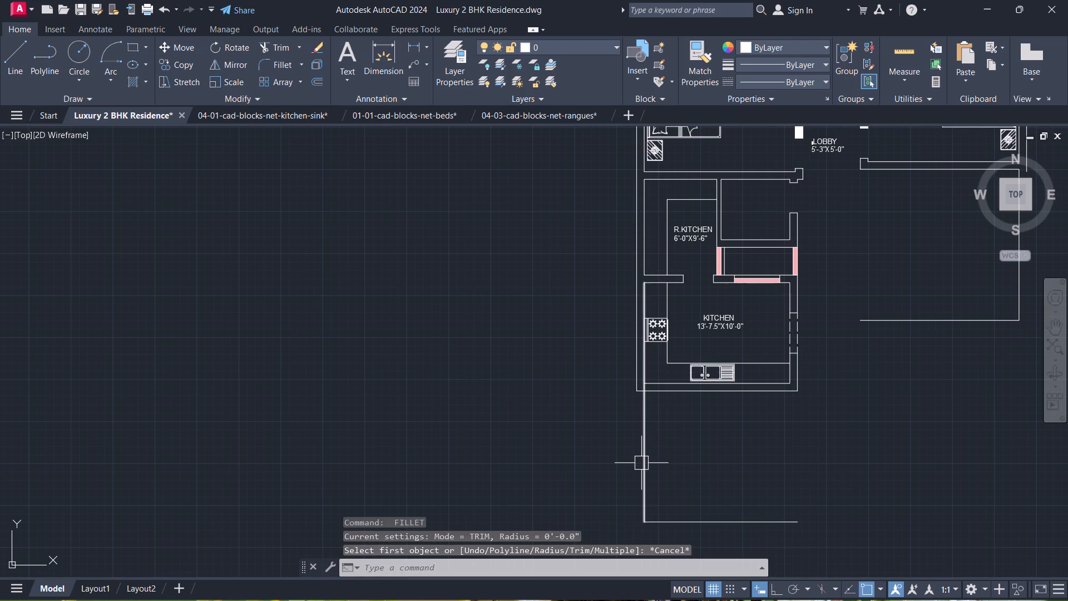
Offset the southernmost horizontal line below the kitchen 9" to the south for the wall's outer face.
type("O")
key("space")
key("9")
key("Return")
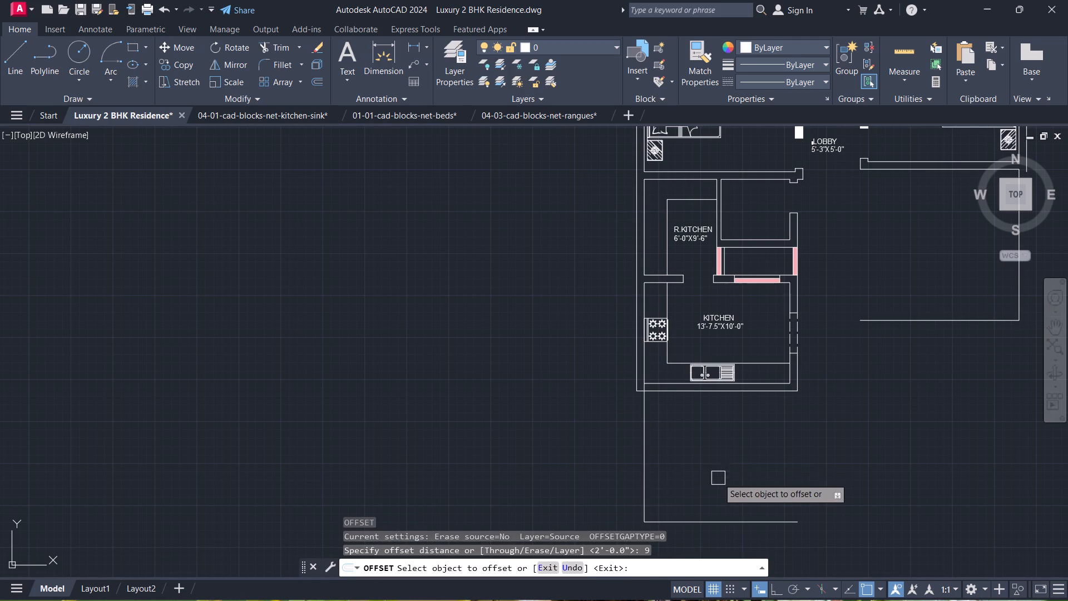
left_click(724, 526)
left_click(709, 547)
middle_click_drag(716, 480, 768, 407)
key("Escape")
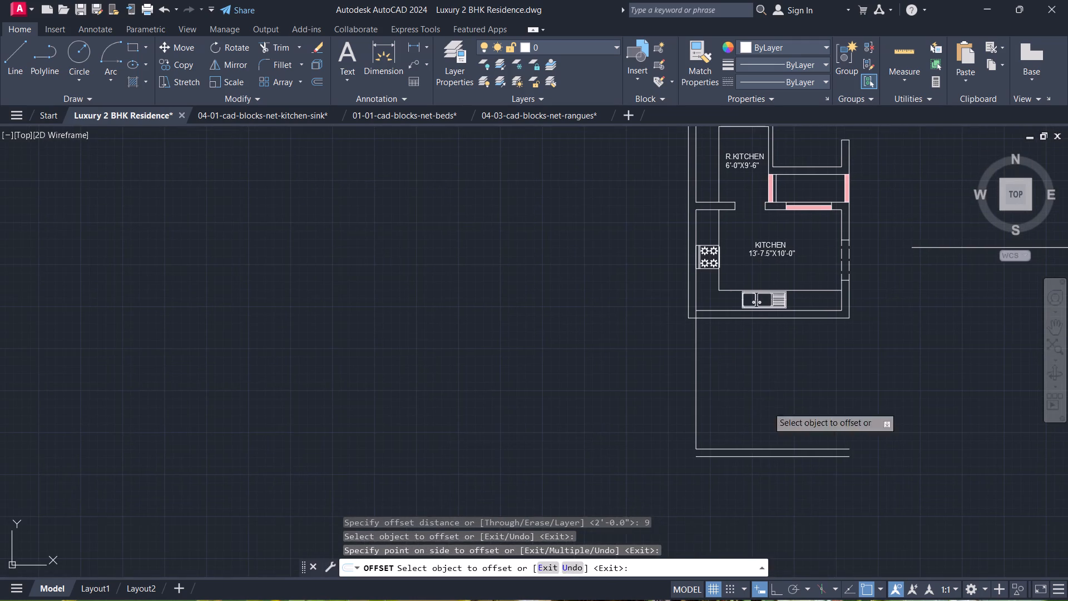
Fillet the west wall's outer line with the offset outer south line to close the southwest wall corner.
key("f")
key("space")
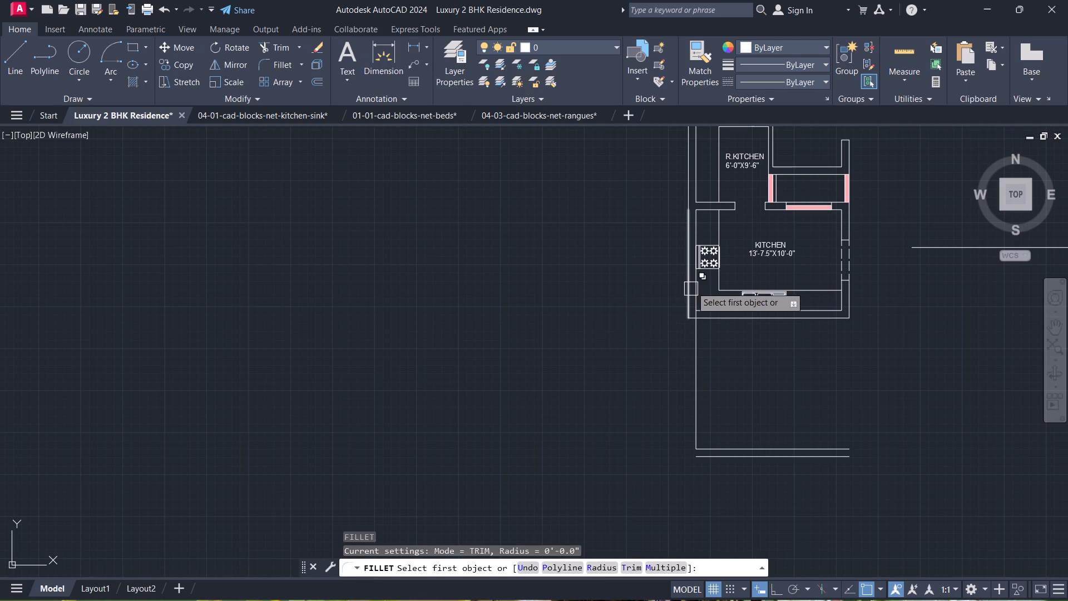
left_click(688, 288)
left_click(709, 460)
key("Escape")
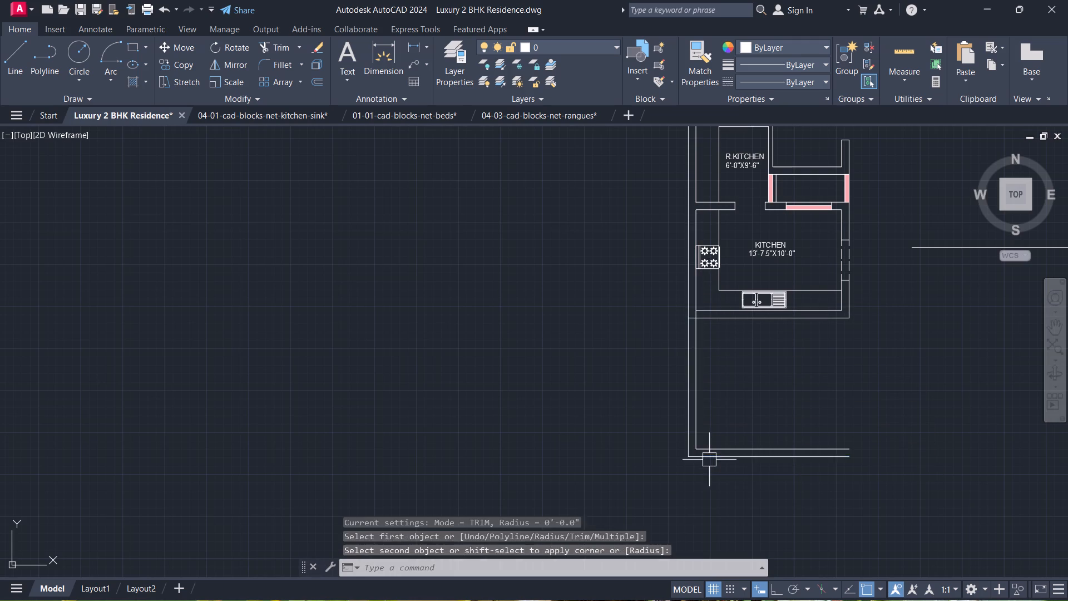
Trim the line segments crossing the junction of the west wall and the kitchen's south wall.
scroll(704, 362, "up", 3)
middle_click_drag(679, 281, 690, 422)
type("TR")
key("space")
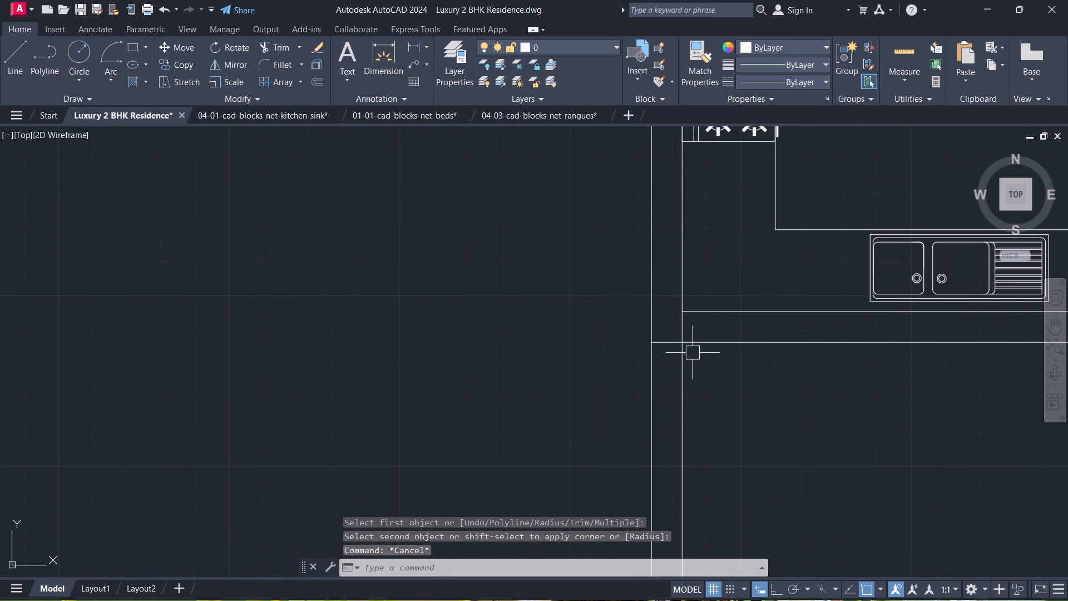
left_click(699, 319)
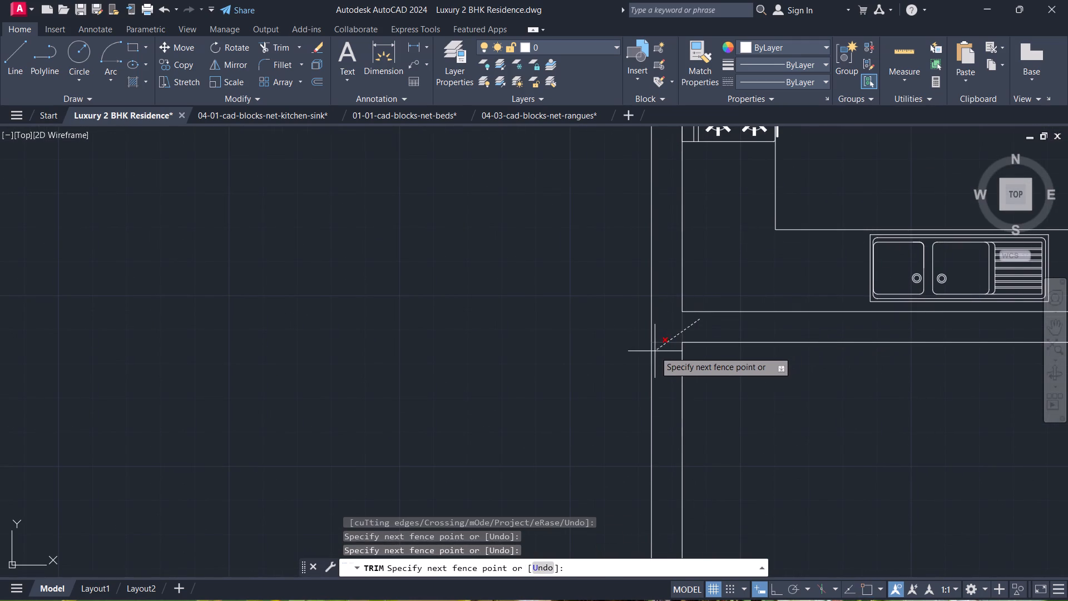
left_click(655, 351)
key("Escape")
Offset the south line of the room below the east bedroom 5" to the south.
scroll(681, 363, "down", 3)
middle_click_drag(788, 400, 719, 430)
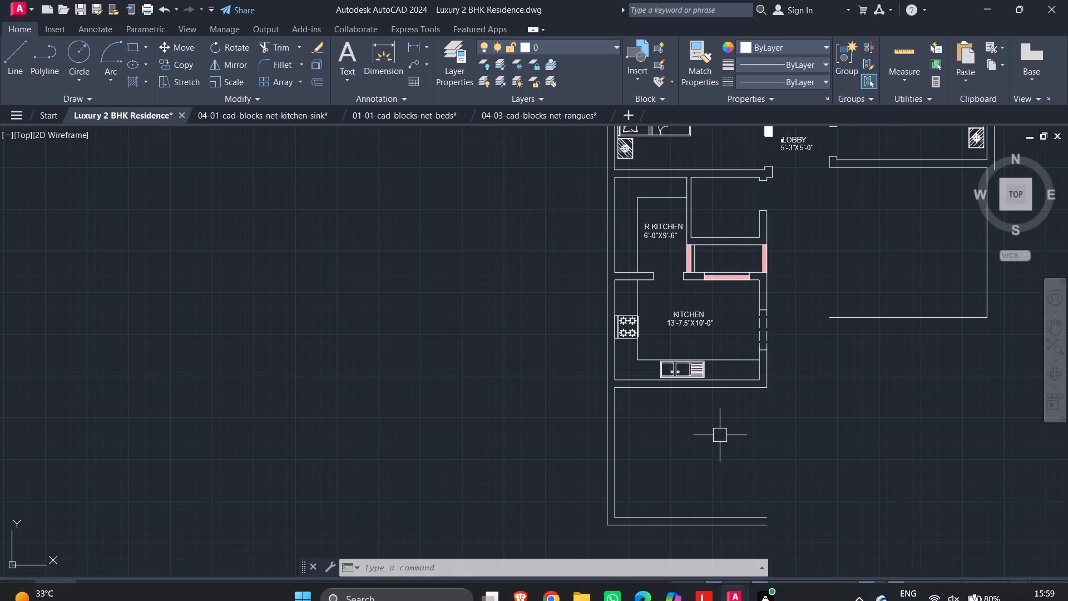
middle_click_drag(719, 435, 730, 300)
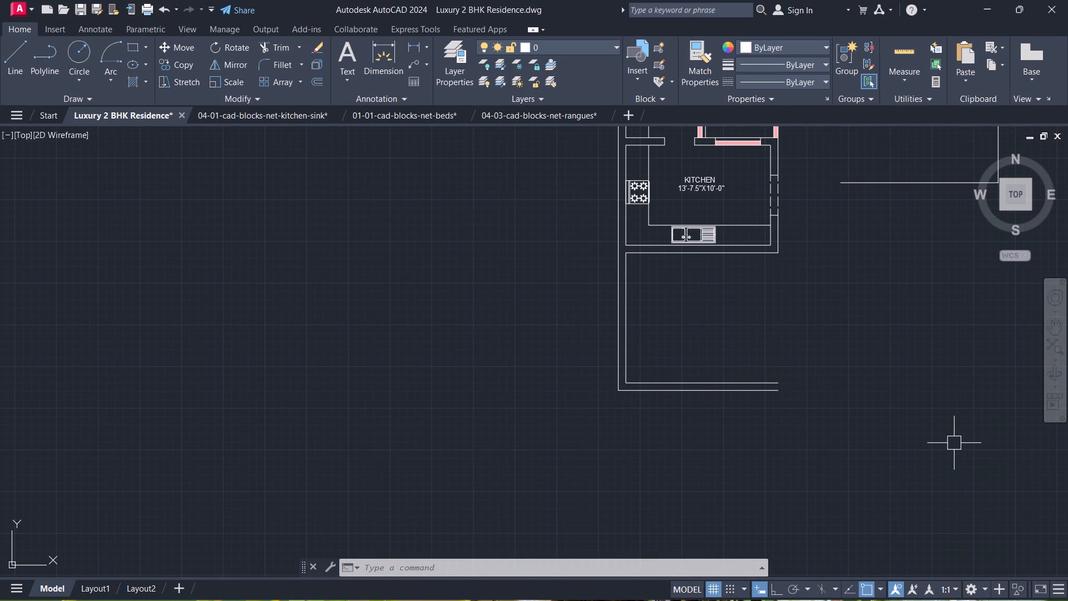
middle_click_drag(804, 278, 663, 407)
middle_click_drag(788, 208, 730, 289)
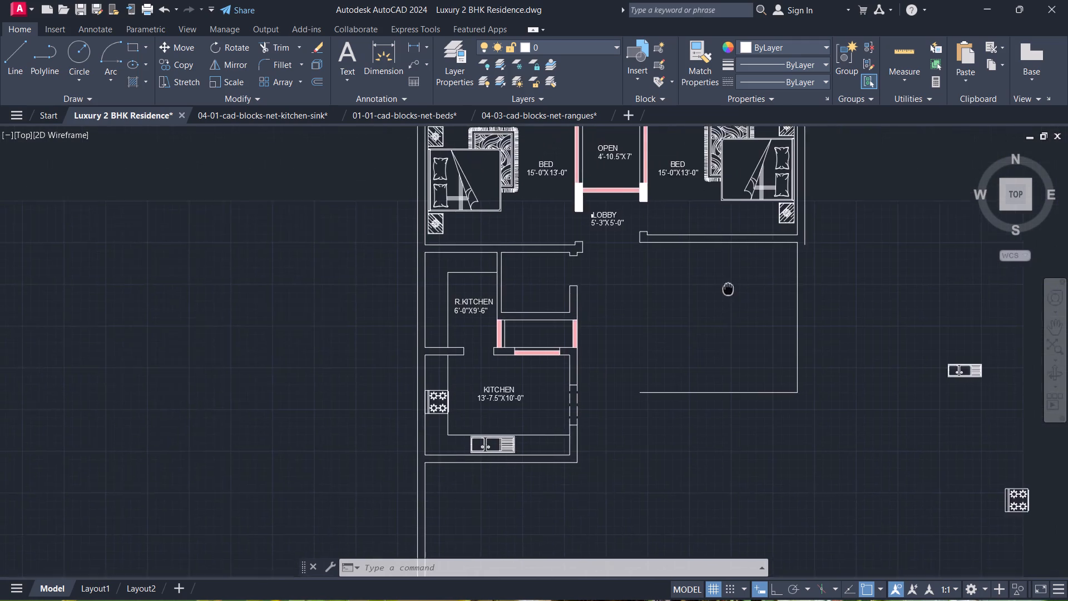
middle_click_drag(730, 289, 739, 295)
scroll(749, 301, "up", 1)
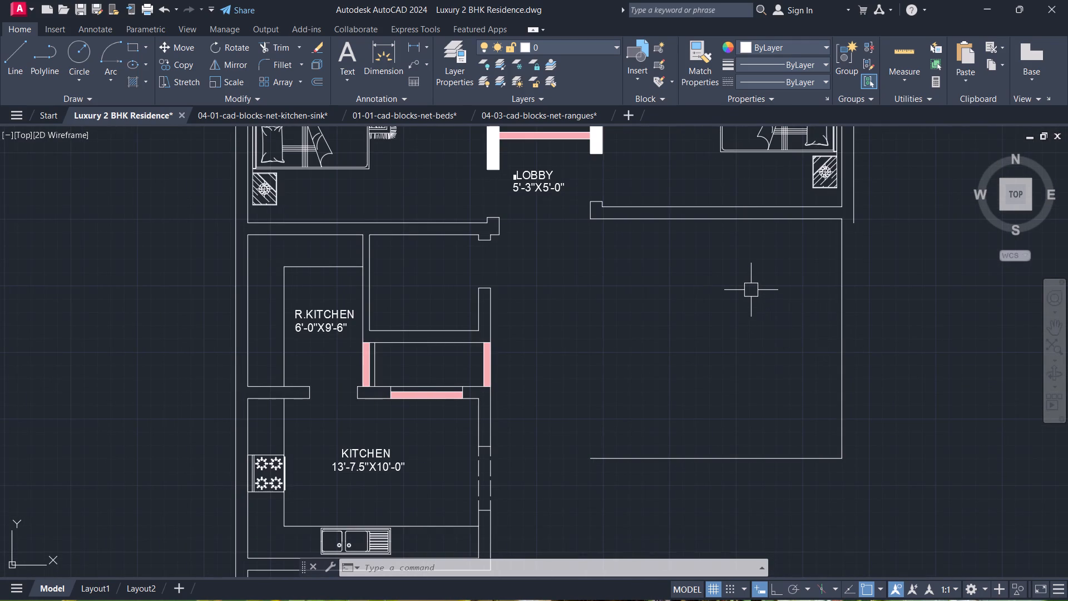
type("O")
key("space")
key("5")
key("Return")
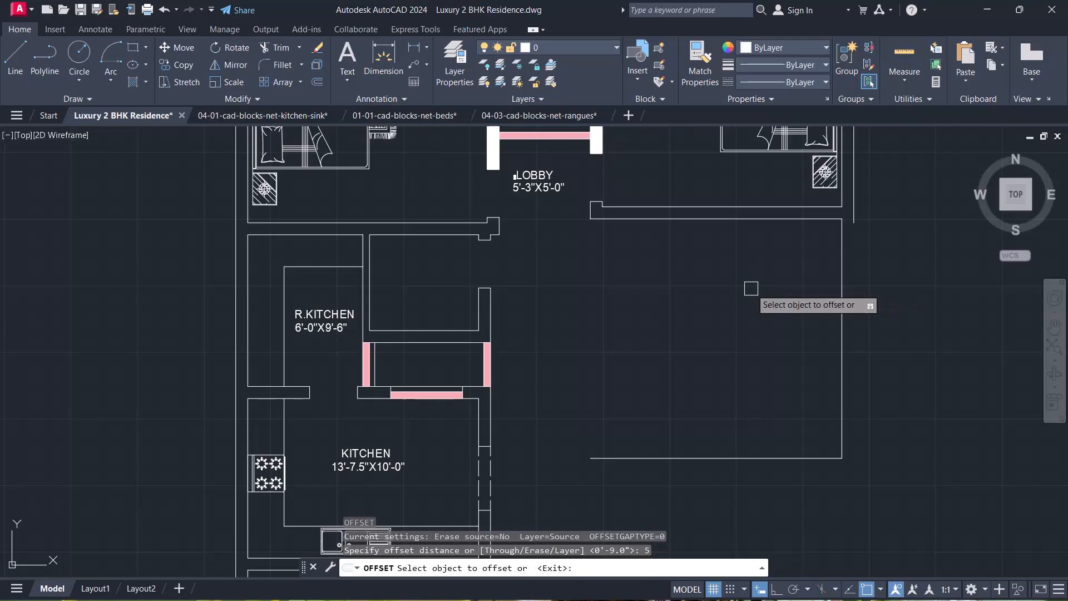
left_click(752, 461)
left_click(739, 501)
key("Escape")
Offset the outer south wall line of the east room 3'6" south twice in succession to make two parallel lines.
middle_click_drag(749, 501, 852, 363)
type("O 3'6")
key("Return")
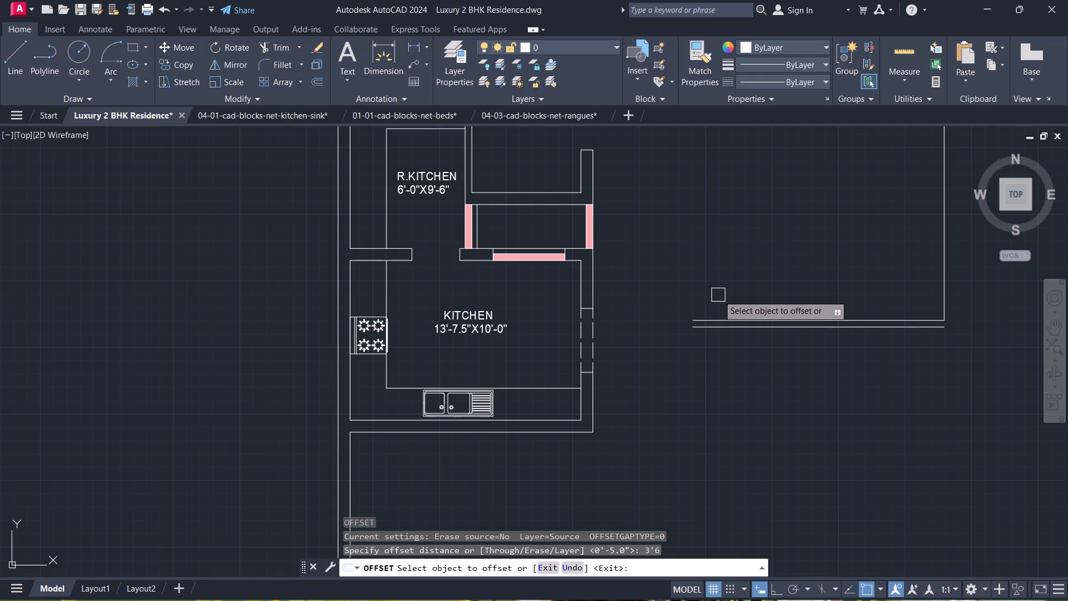
left_click(756, 332)
left_click(746, 359)
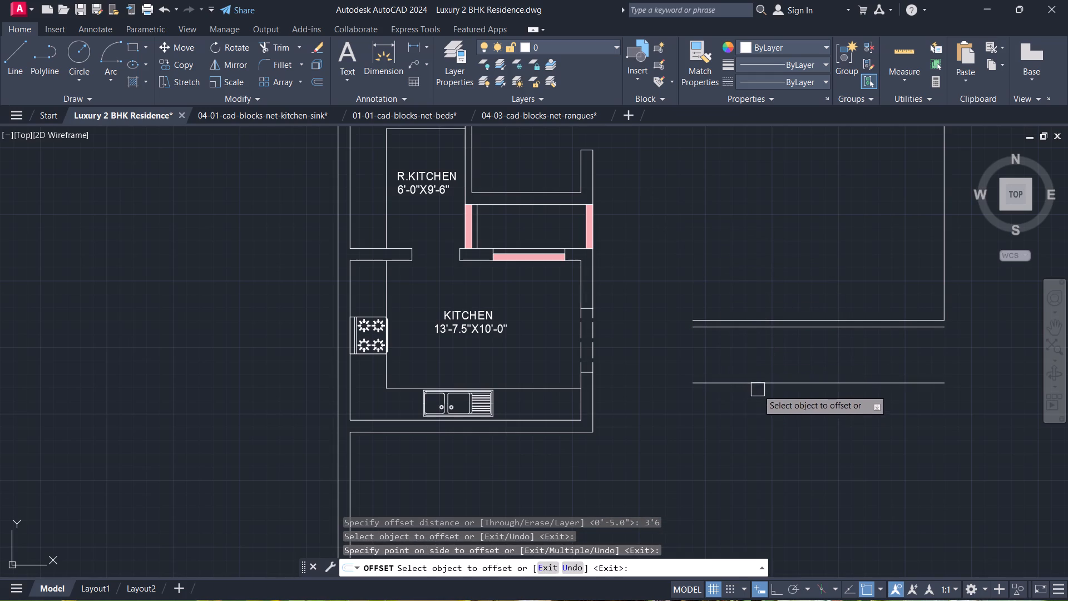
left_click(750, 380)
left_click(754, 427)
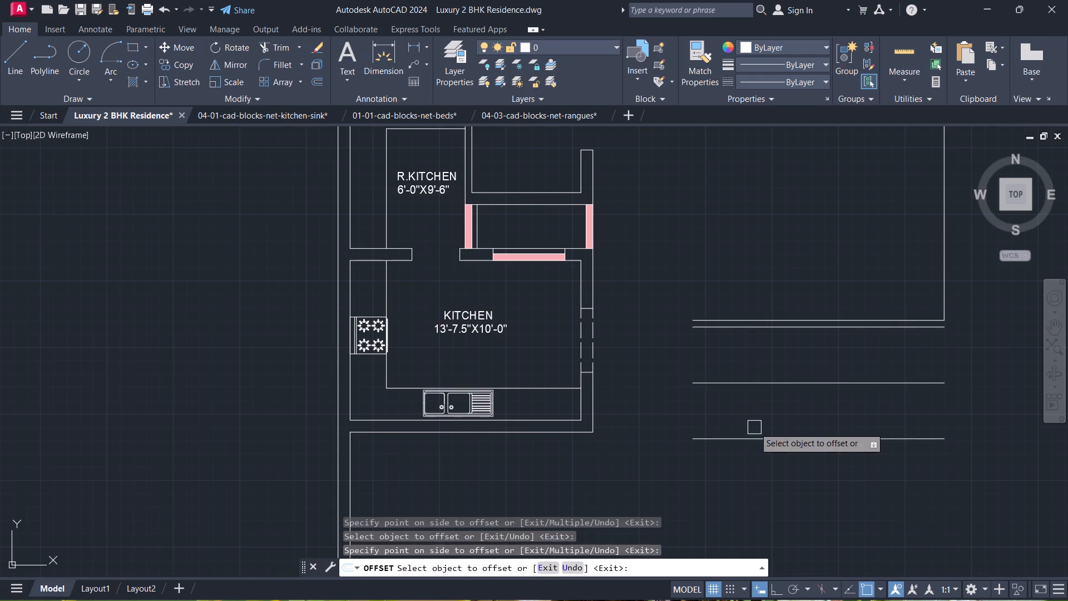
key("Escape")
Offset the southernmost of the east side's parallel lines 9" to the south for the outer wall face.
scroll(838, 376, "down", 1)
middle_click_drag(838, 376, 793, 371)
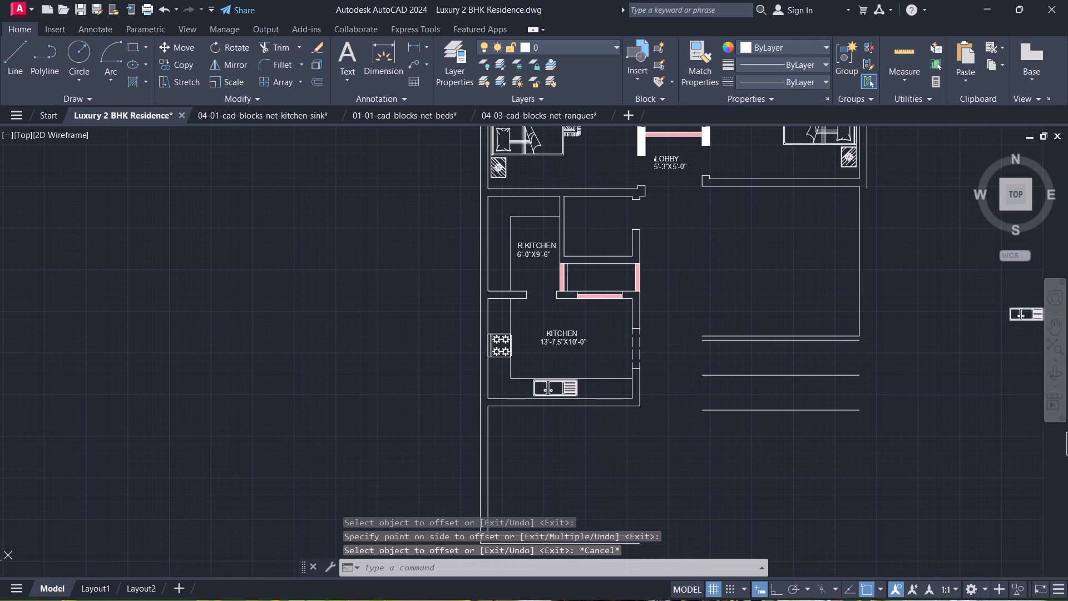
type("O 9")
key("Return")
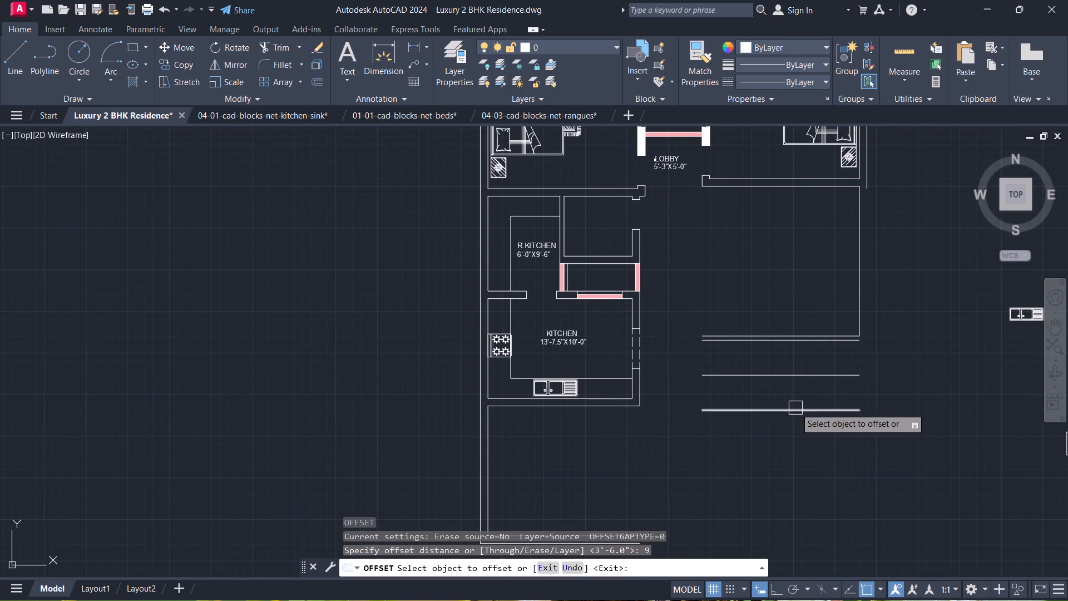
left_click_drag(795, 408, 798, 413)
left_click(783, 516)
key("Escape")
Fillet the east wall's outer line with the southernmost offset line to form the outer southeast corner.
scroll(854, 362, "up", 1)
middle_click_drag(854, 361, 734, 436)
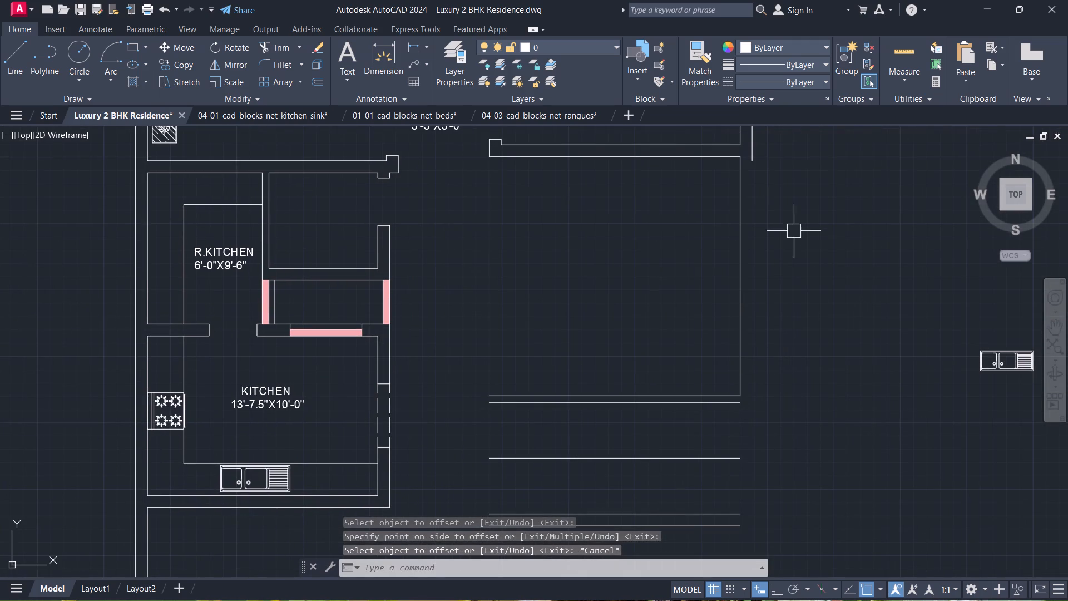
key("f")
key("space")
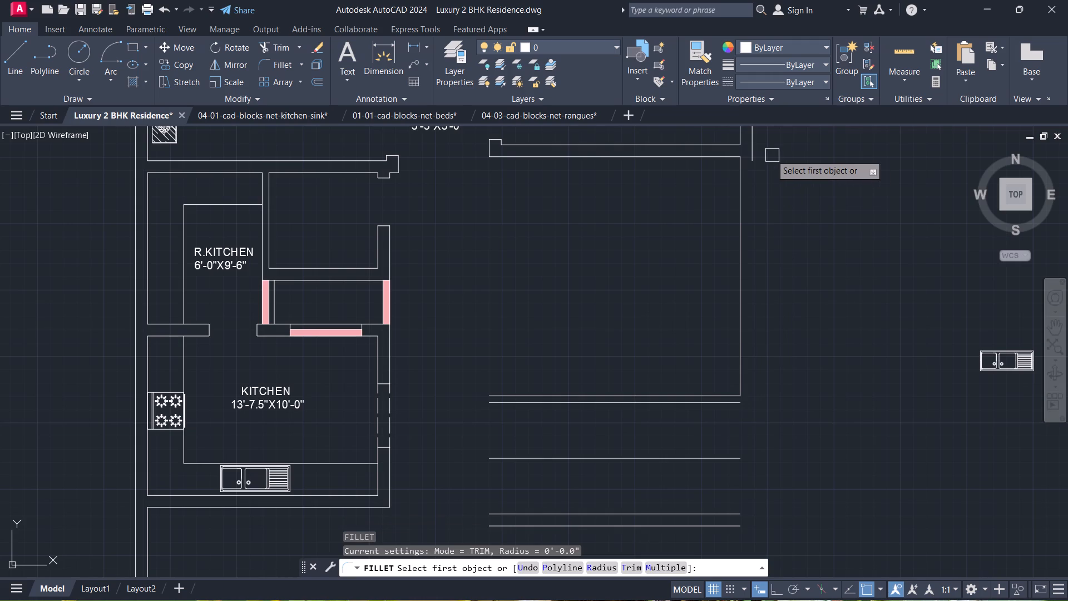
left_click(751, 142)
middle_click_drag(806, 415, 873, 265)
scroll(806, 416, "up", 1)
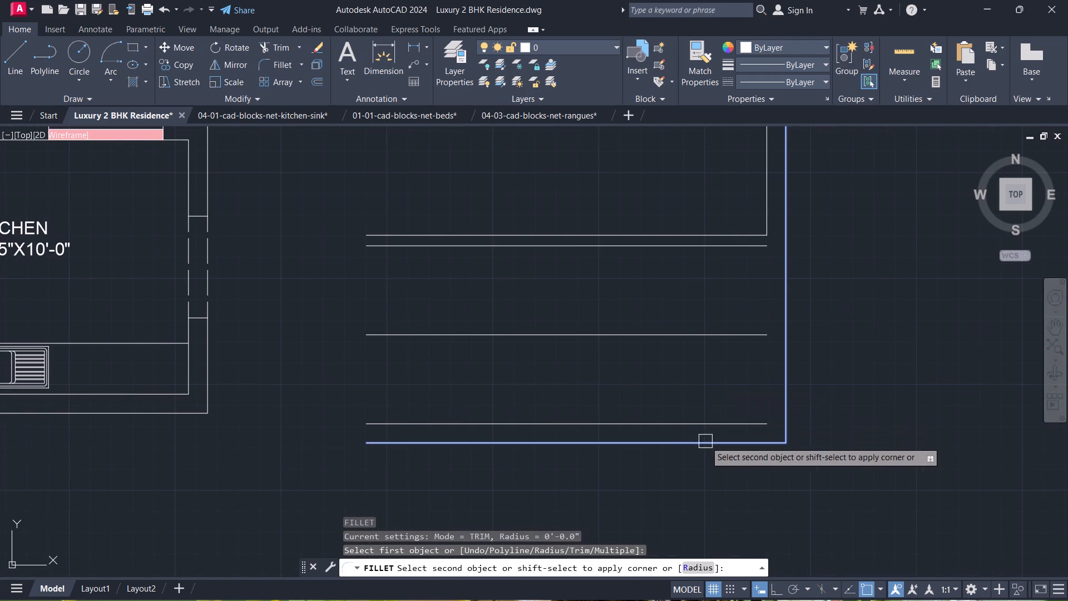
left_click(705, 441)
key("Escape")
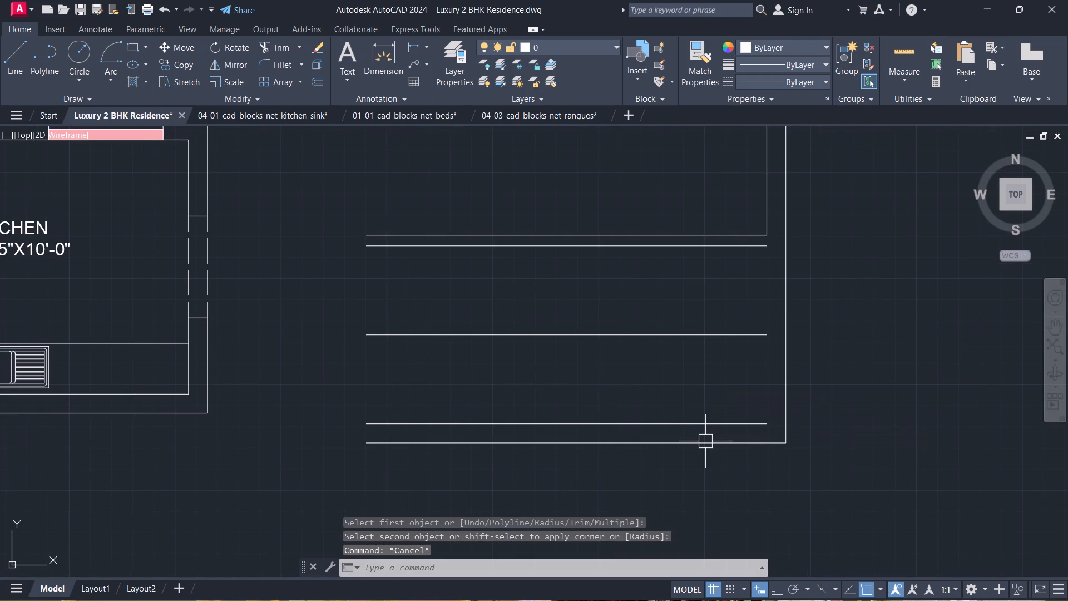
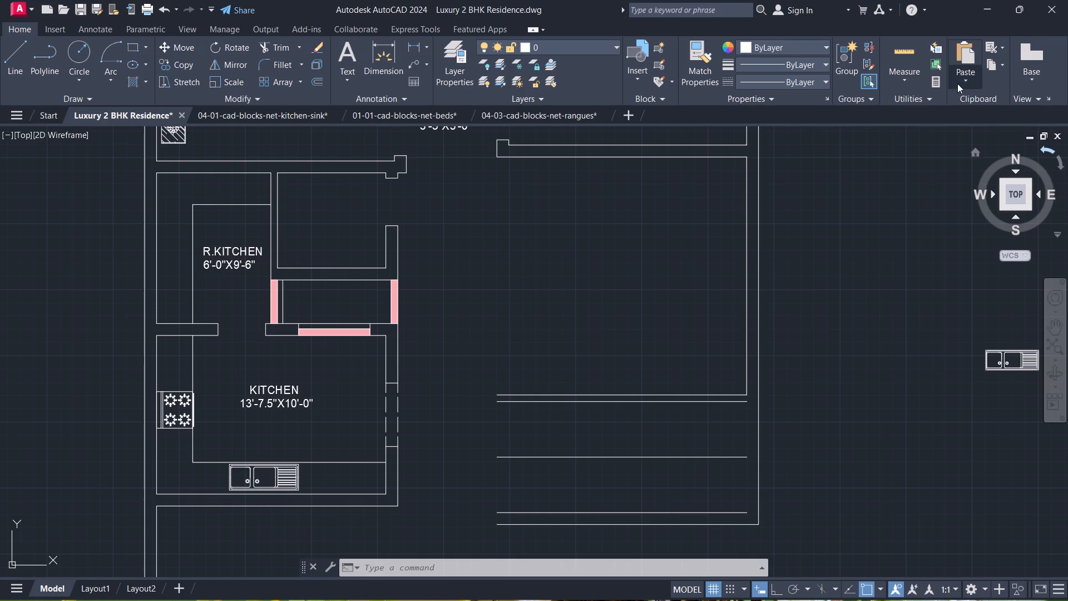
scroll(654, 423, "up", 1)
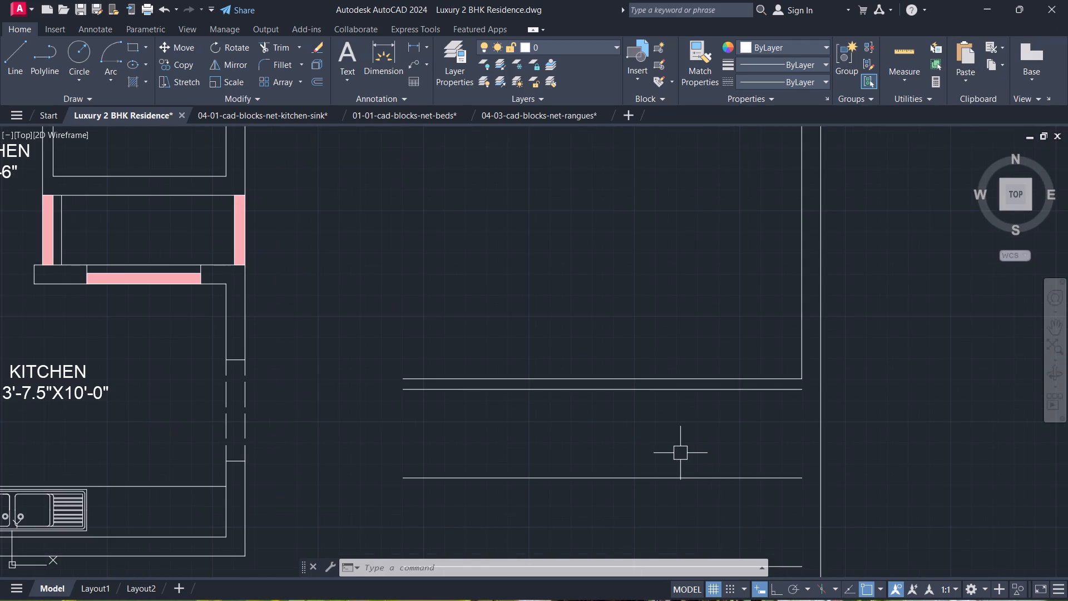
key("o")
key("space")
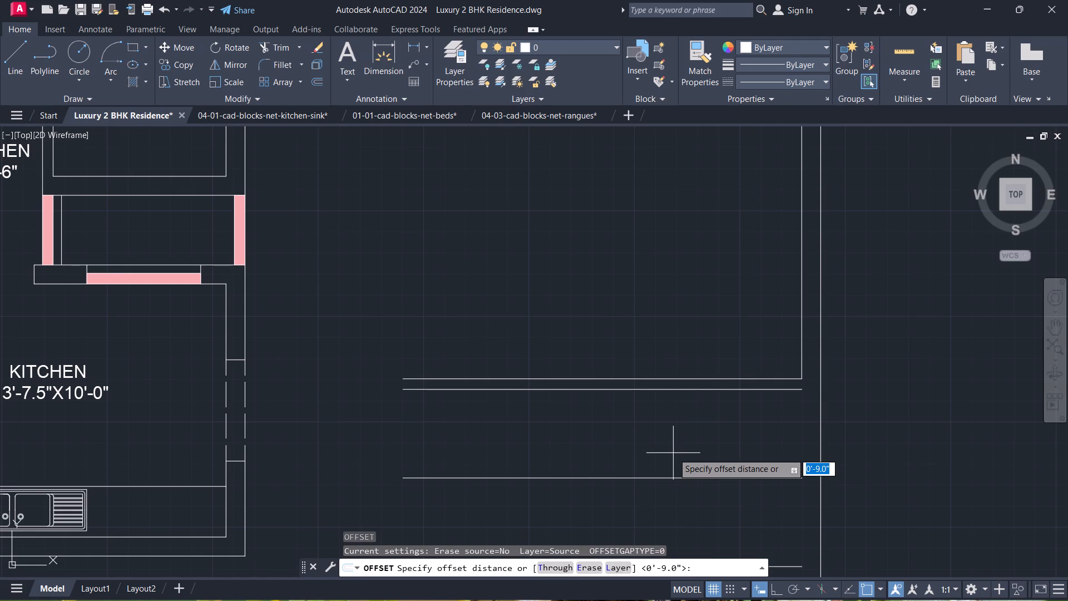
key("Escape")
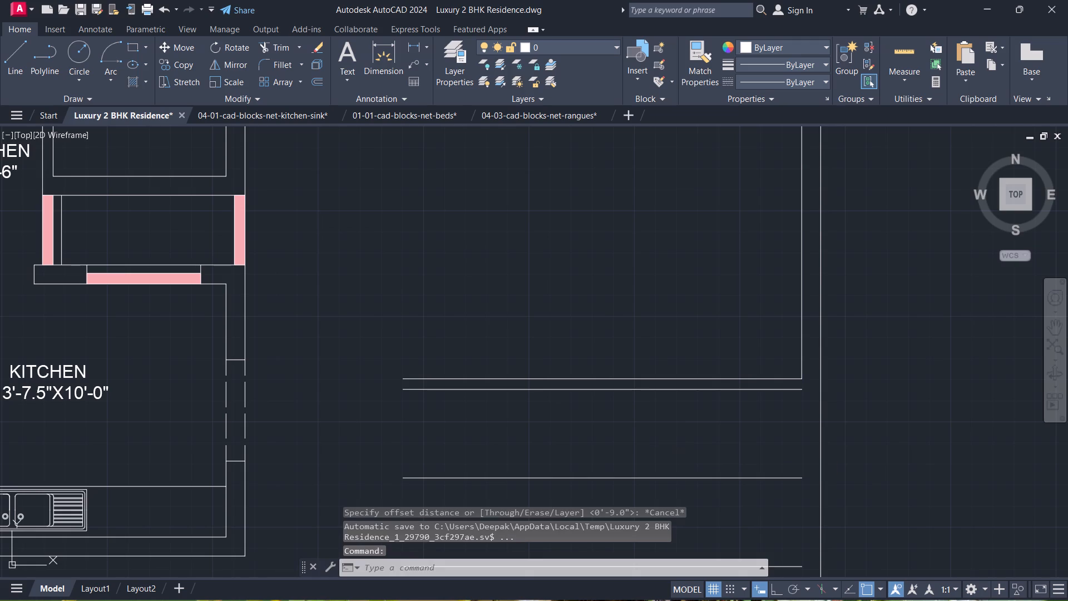
Draw a vertical line closing the east ends of the three parallel lines, along the inner face of the outer east wall.
type("L")
key("space")
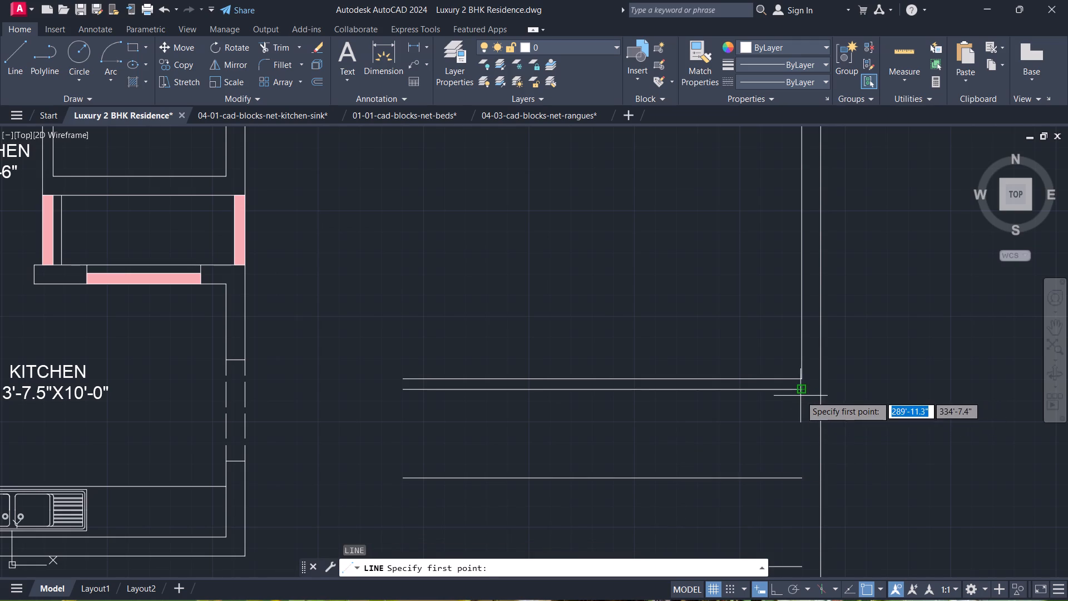
left_click(799, 396)
middle_click_drag(781, 472, 775, 359)
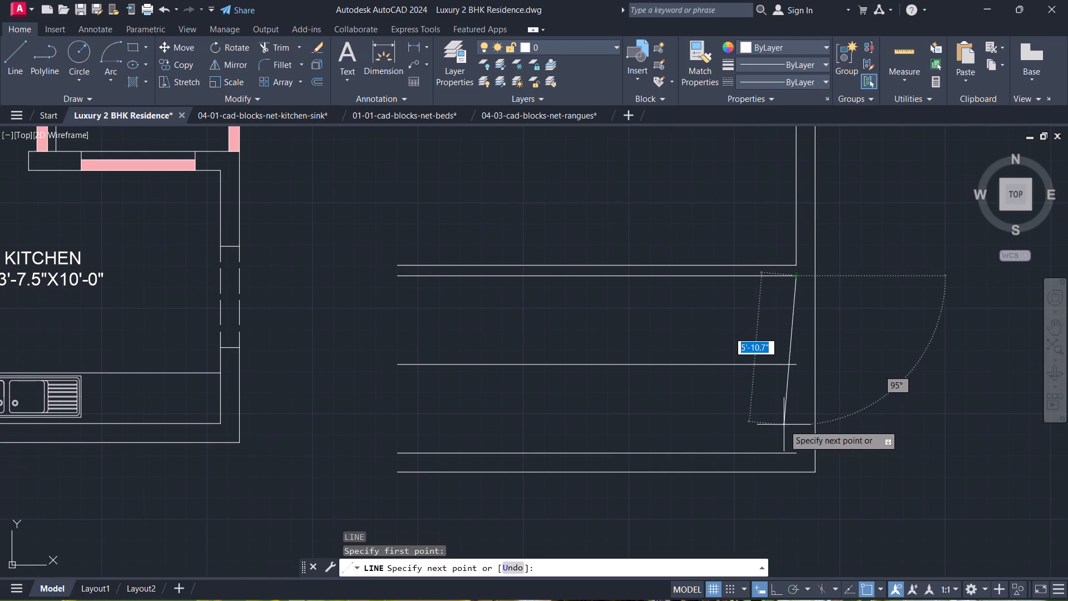
left_click(792, 455)
key("Escape")
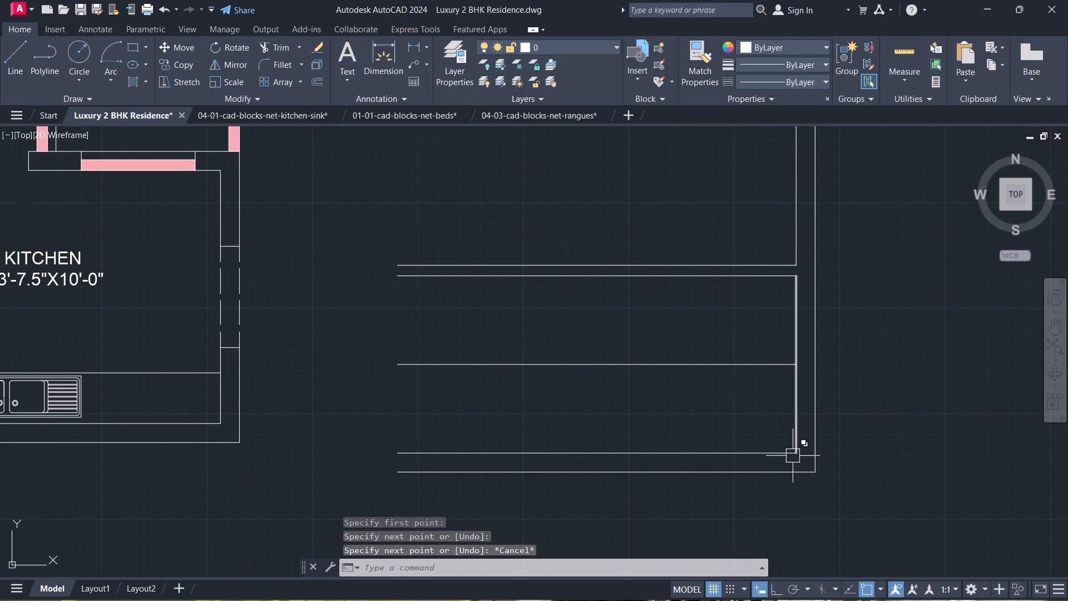
Offset the new vertical line 3'6" to the west to mark the stair landing's width.
type("O")
key("space")
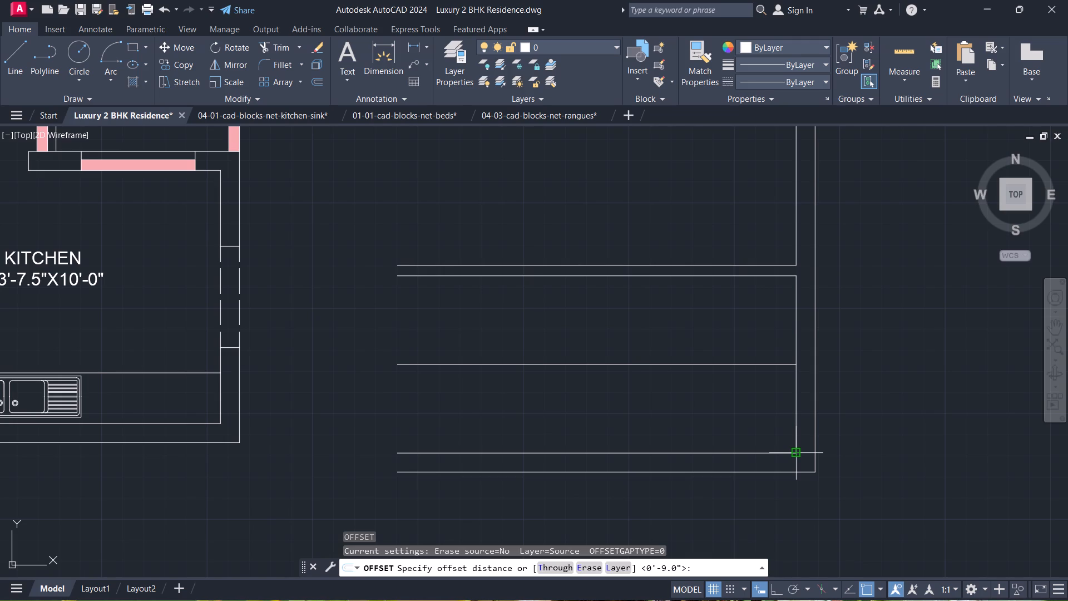
type("3'6")
key("Return")
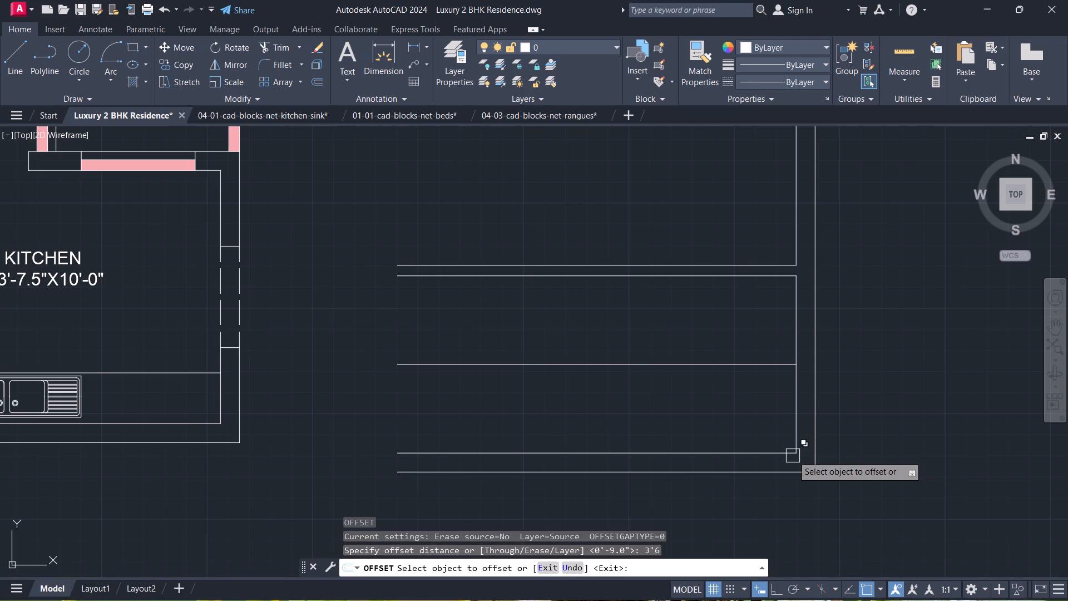
left_click(796, 386)
left_click(728, 409)
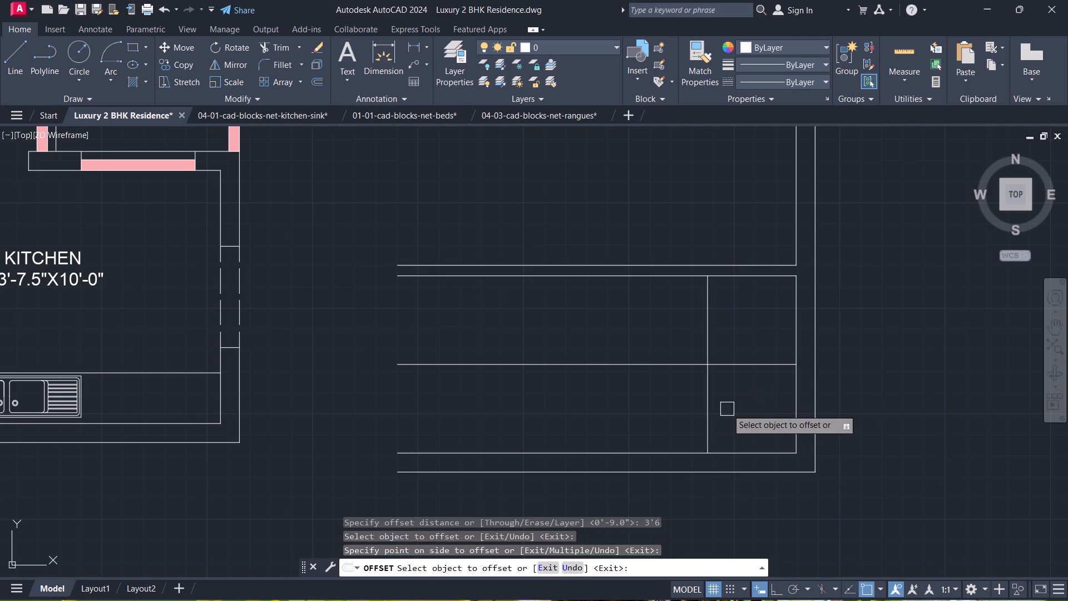
key("Escape")
Offset the landing's west line 5" to the west.
type("O")
key("space")
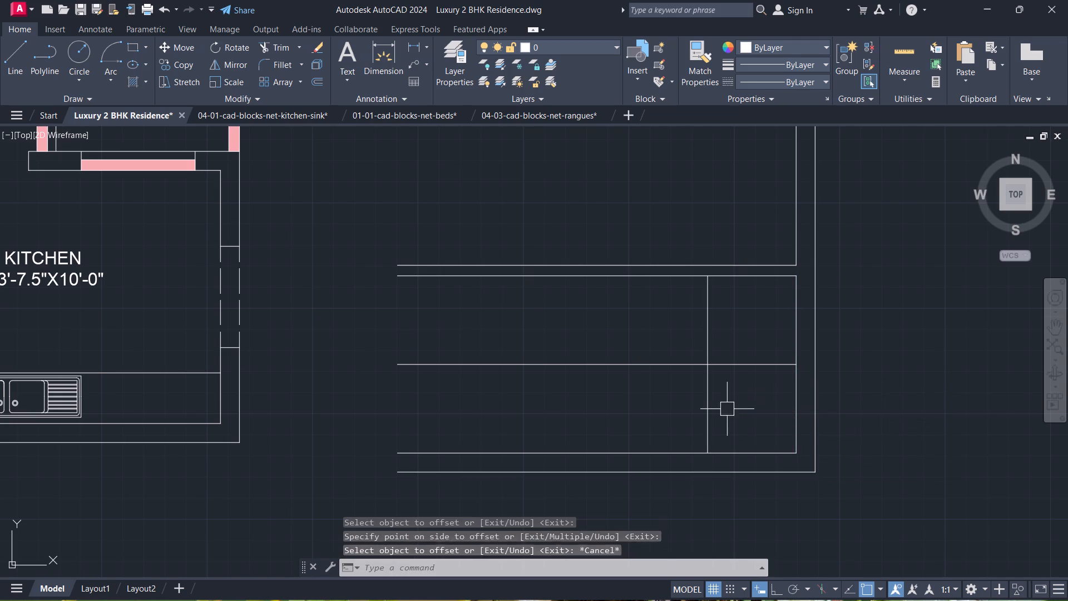
key("5")
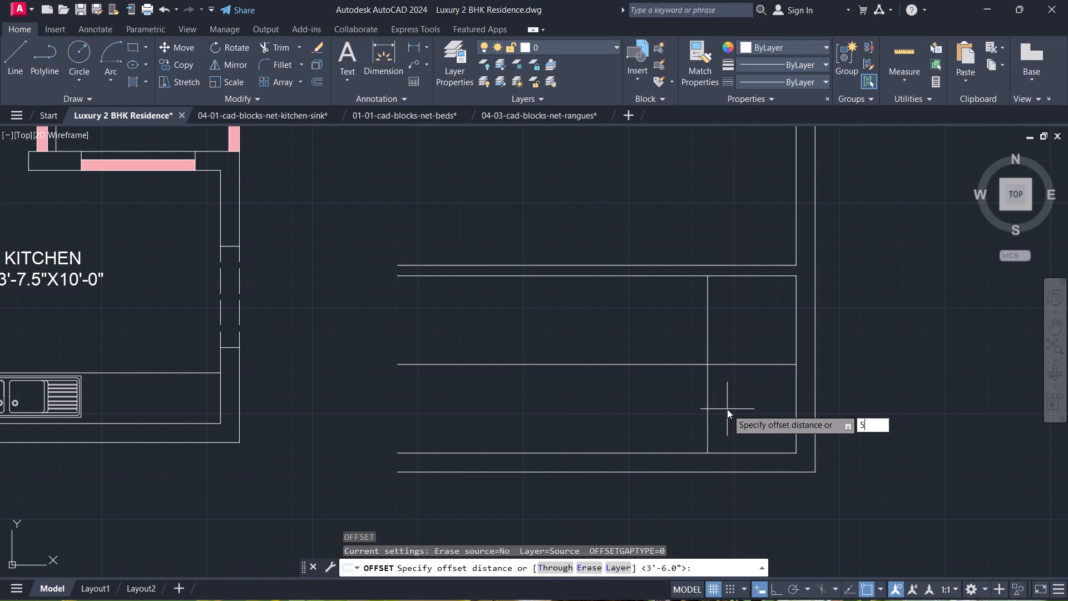
key("Return")
left_click(708, 387)
left_click(670, 375)
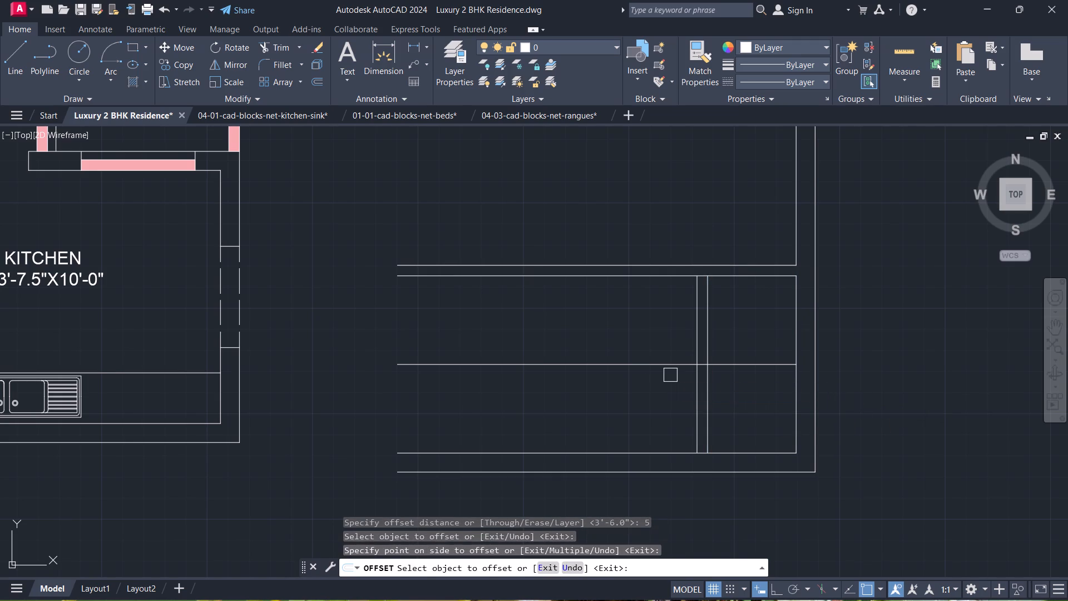
key("Escape")
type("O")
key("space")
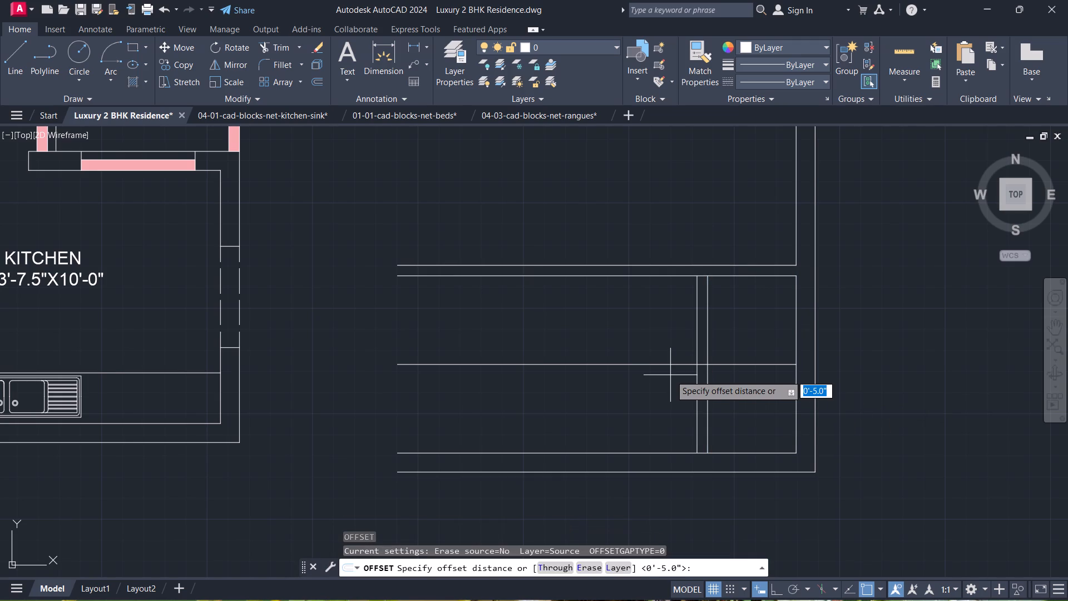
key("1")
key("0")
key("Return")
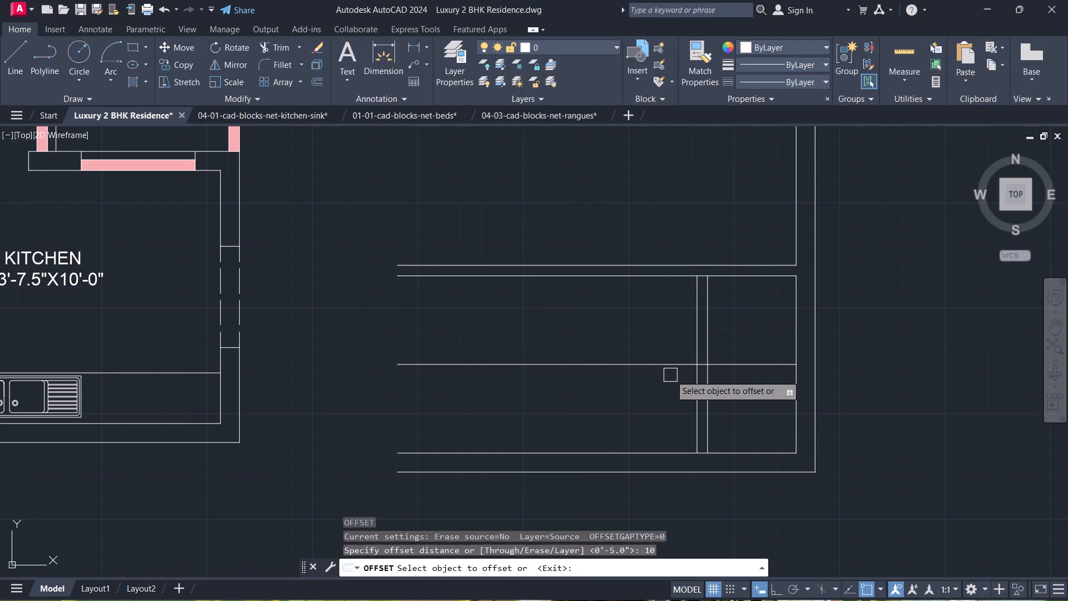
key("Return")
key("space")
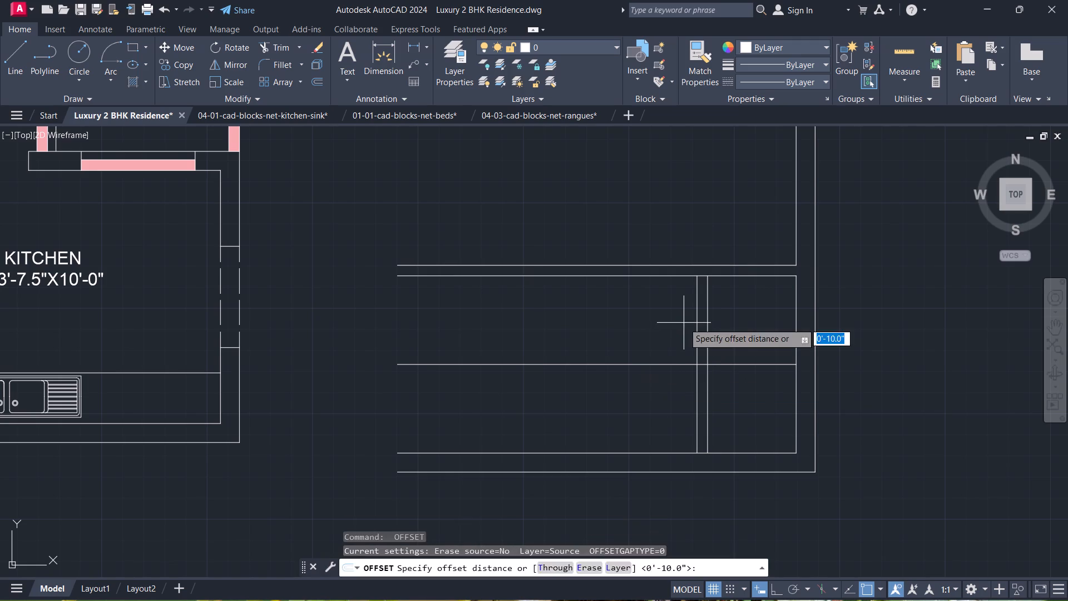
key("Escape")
Offset the westernmost vertical line 10" west nine times in succession, each from the previous copy, to lay out the stair treads.
type("O 10")
key("Return")
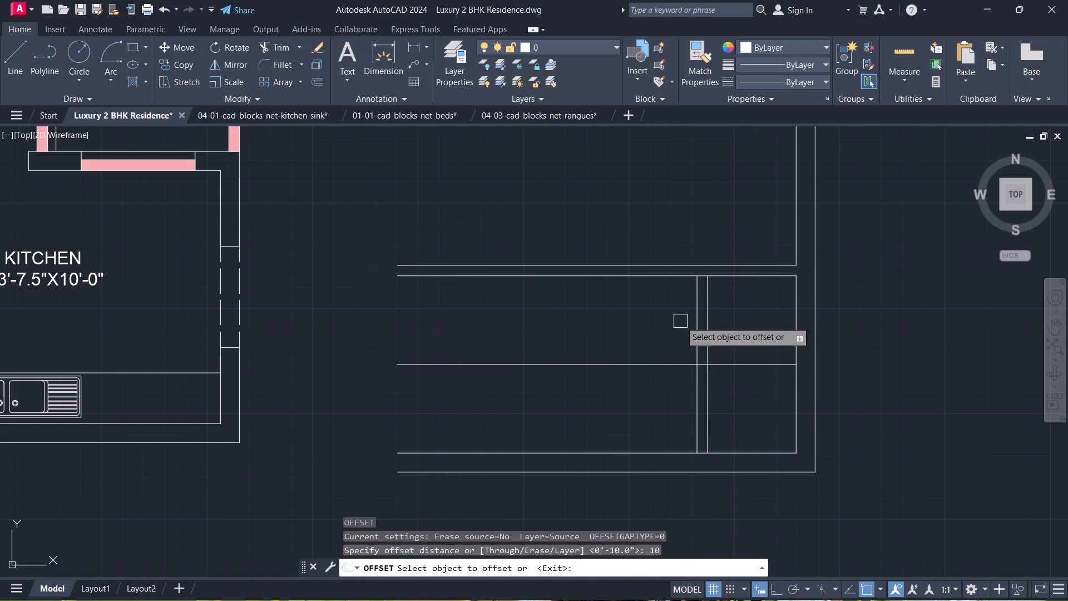
left_click(693, 322)
left_click(679, 326)
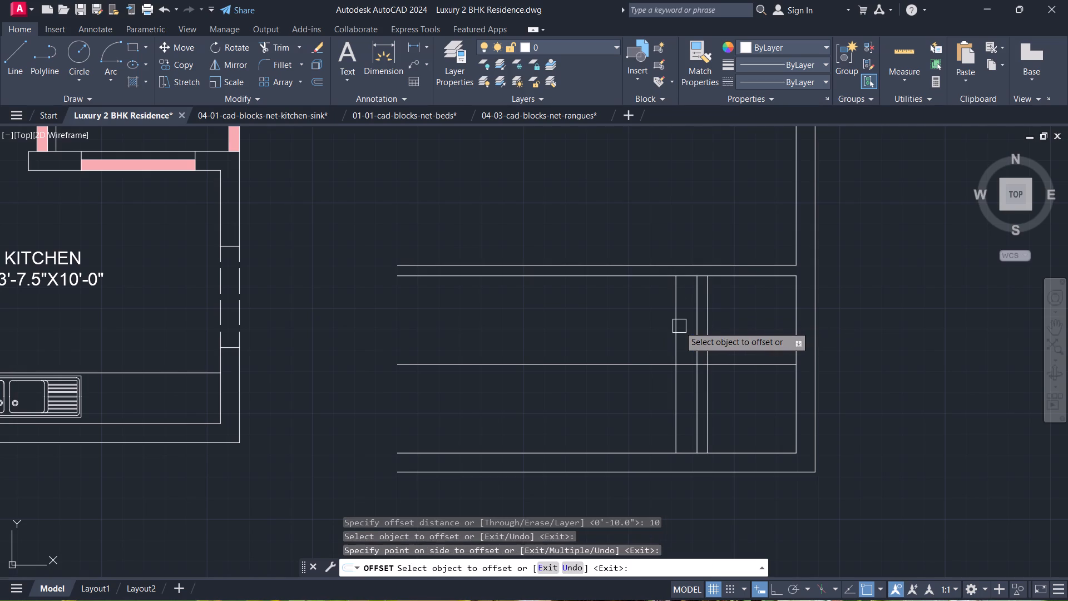
left_click(679, 326)
left_click(662, 329)
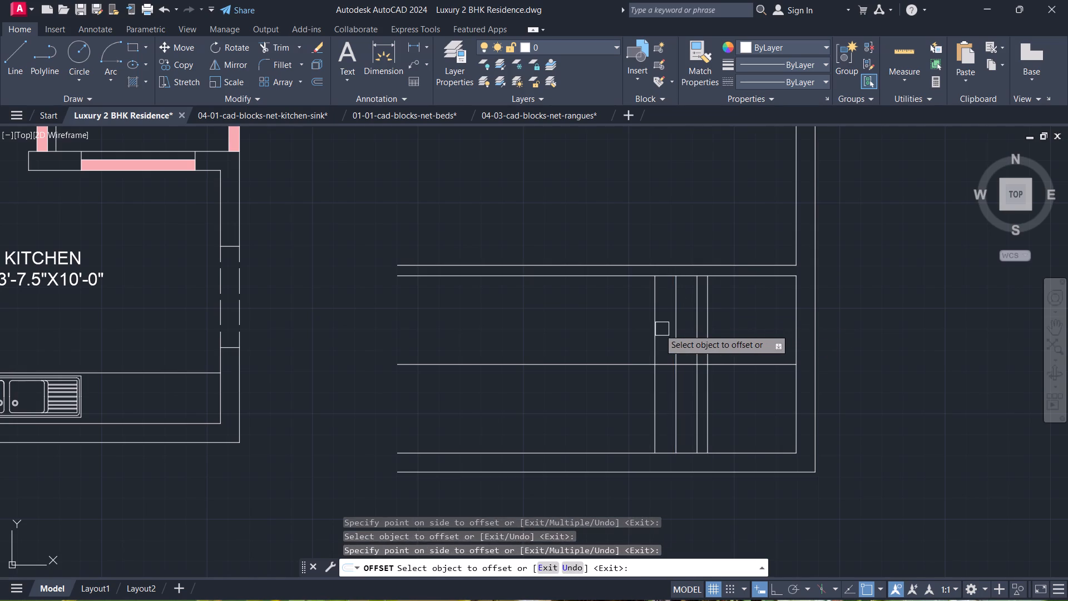
left_click(659, 329)
left_click(642, 335)
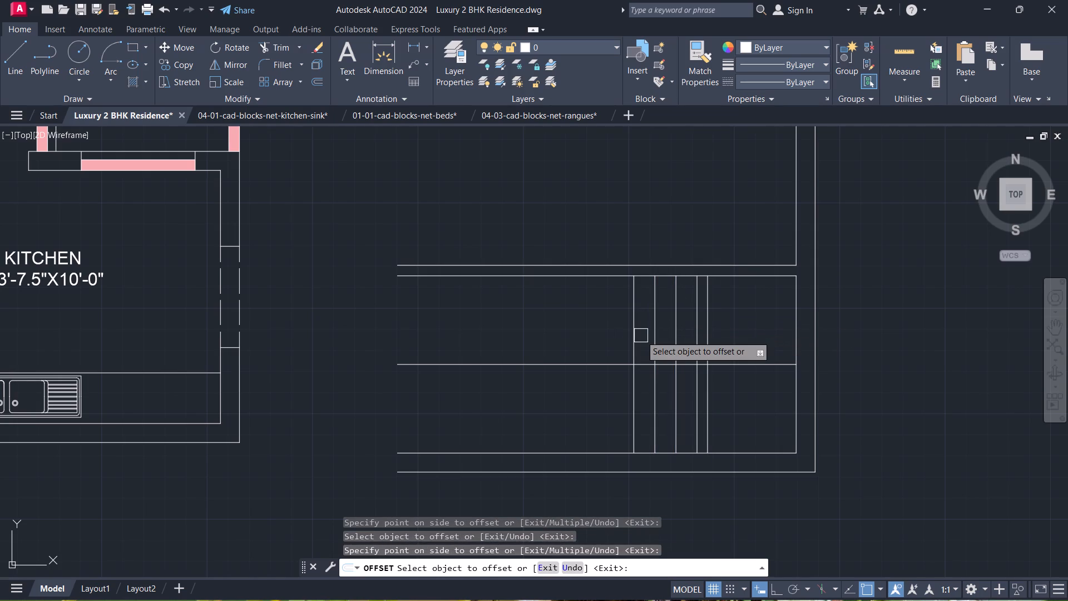
left_click(641, 336)
left_click(639, 336)
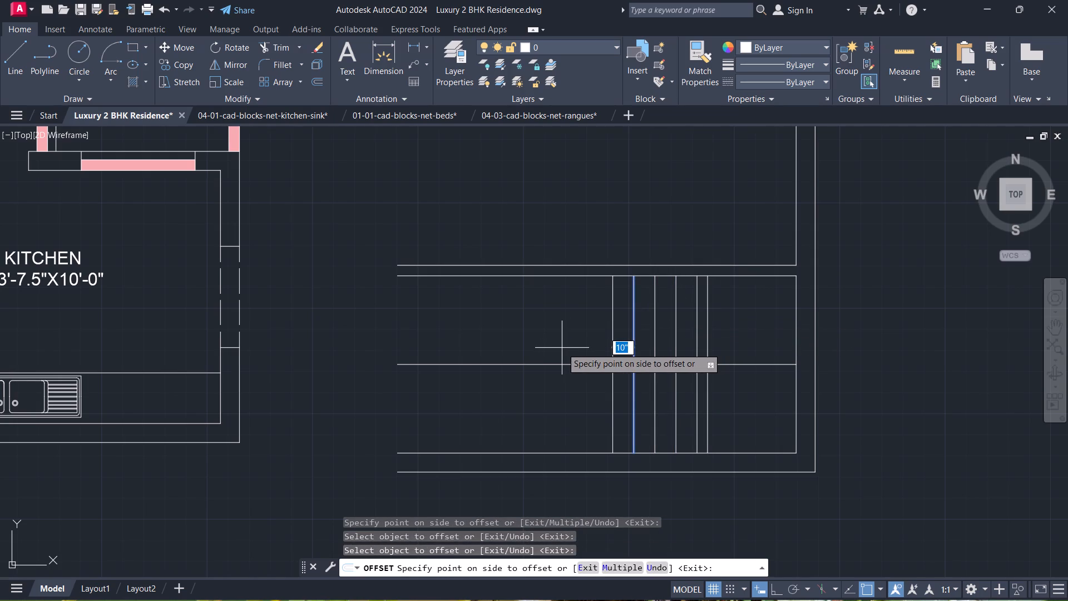
left_click(562, 348)
left_click(606, 339)
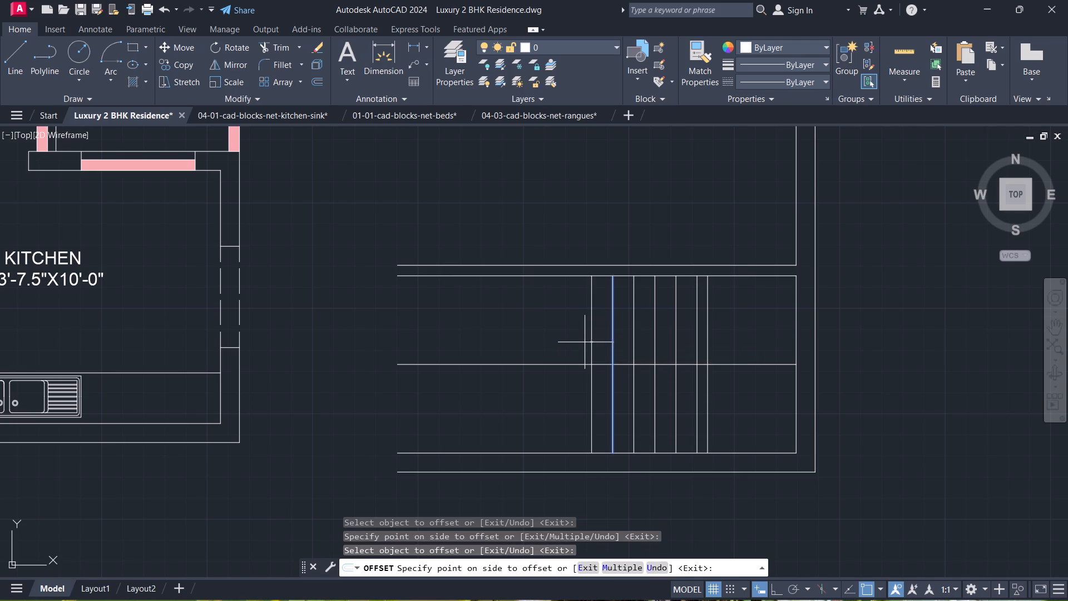
left_click(585, 342)
left_click(596, 349)
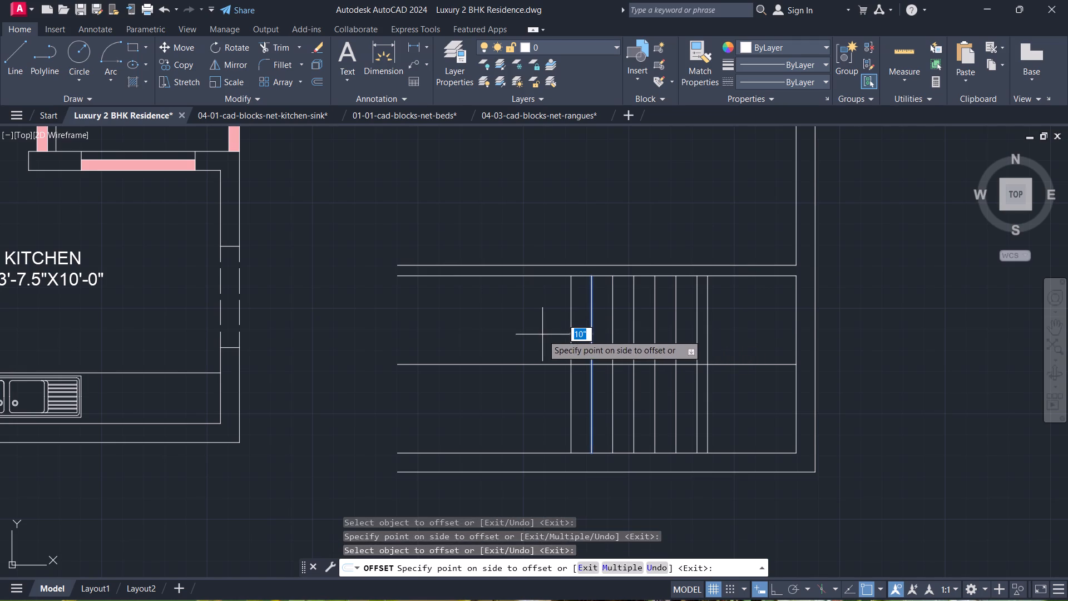
left_click(541, 334)
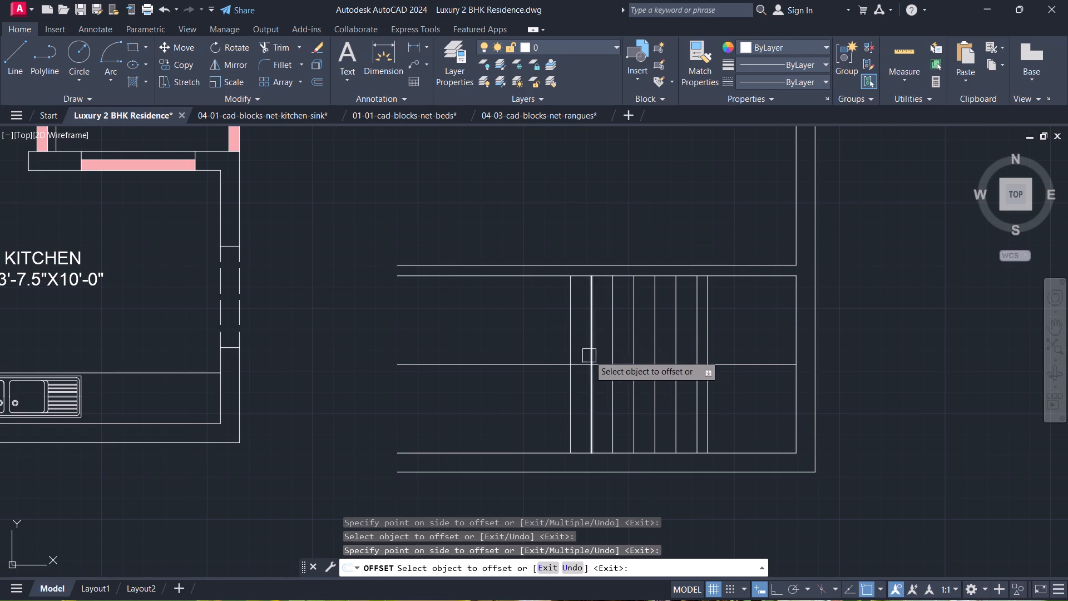
left_click(567, 342)
left_click(545, 338)
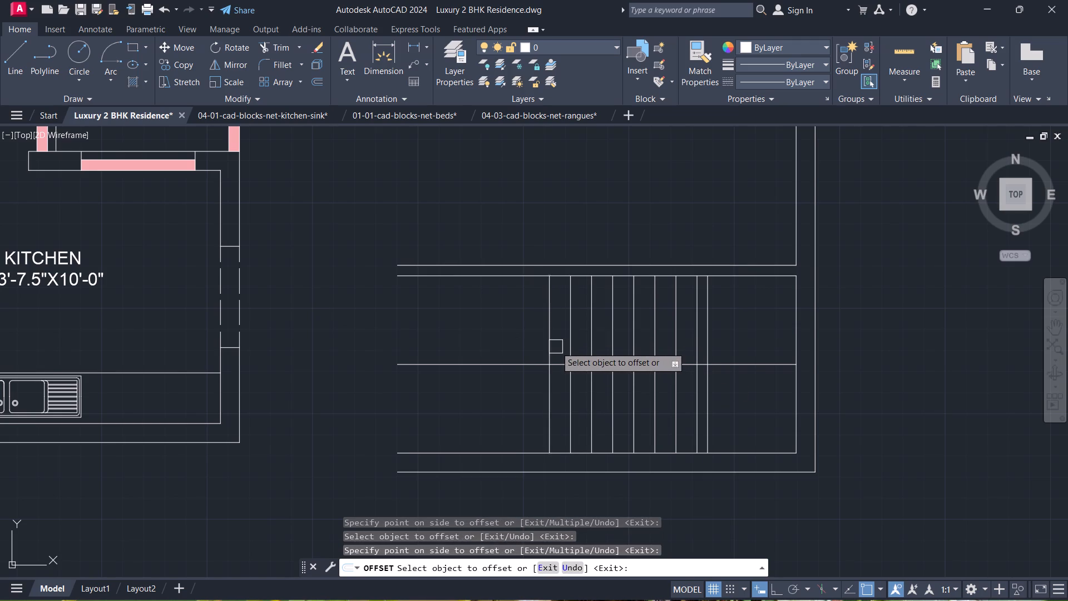
left_click(553, 346)
left_click(535, 343)
left_click(532, 344)
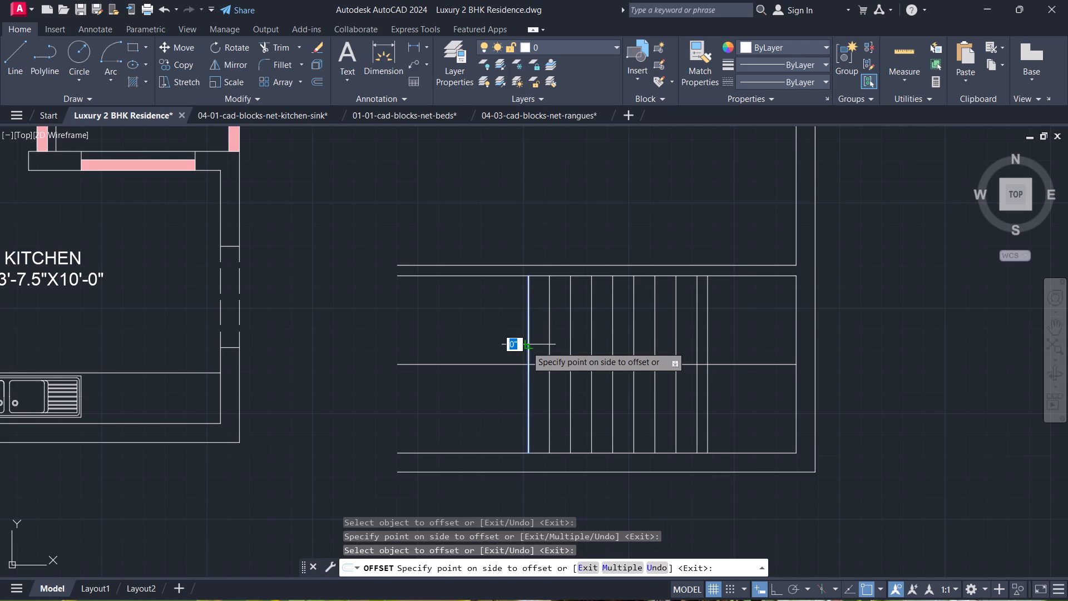
left_click(474, 342)
key("Escape")
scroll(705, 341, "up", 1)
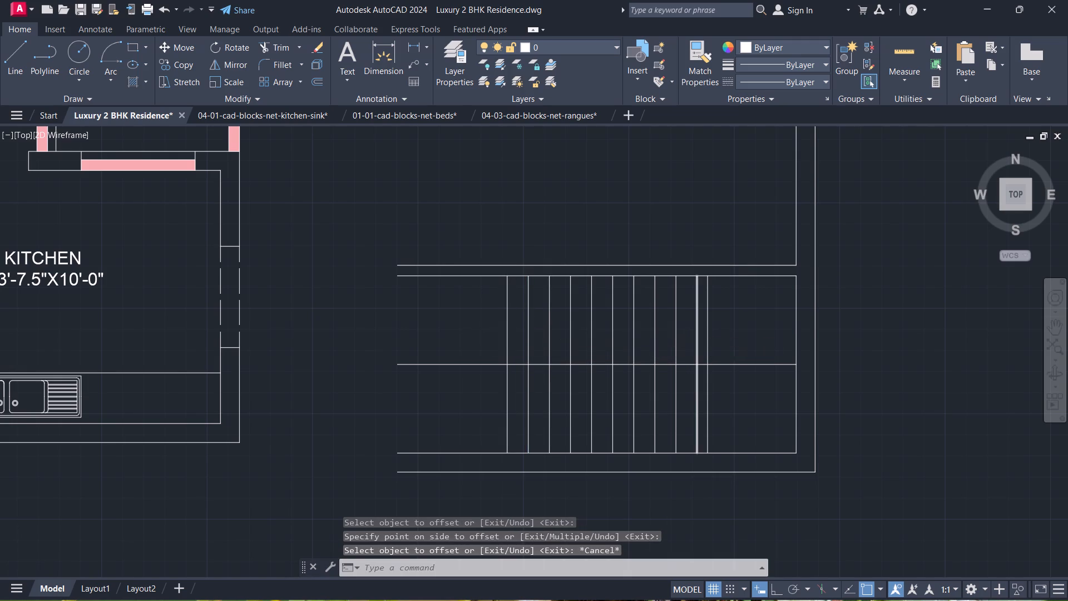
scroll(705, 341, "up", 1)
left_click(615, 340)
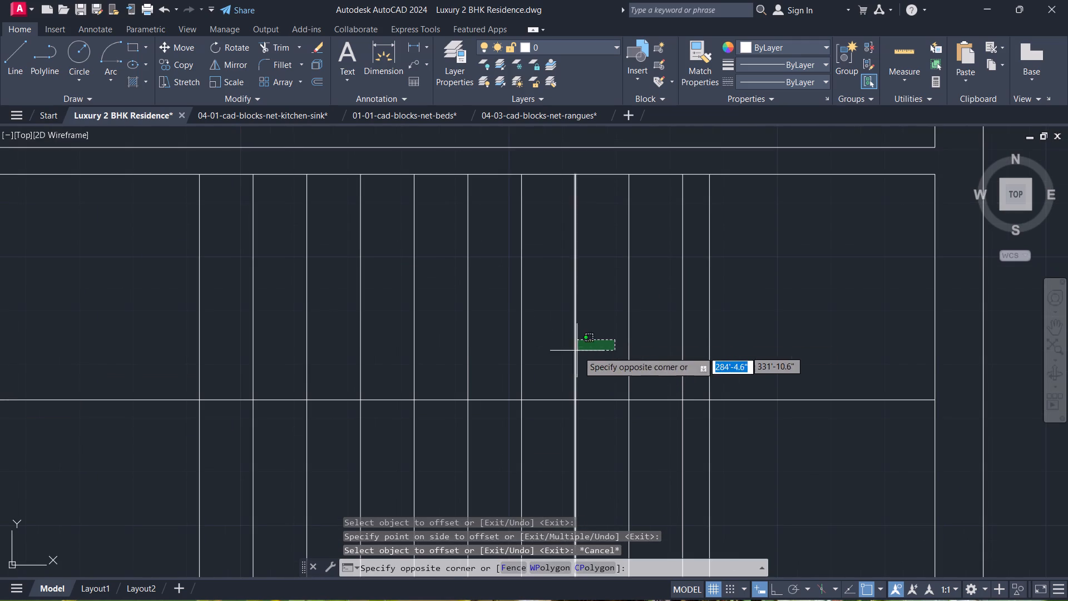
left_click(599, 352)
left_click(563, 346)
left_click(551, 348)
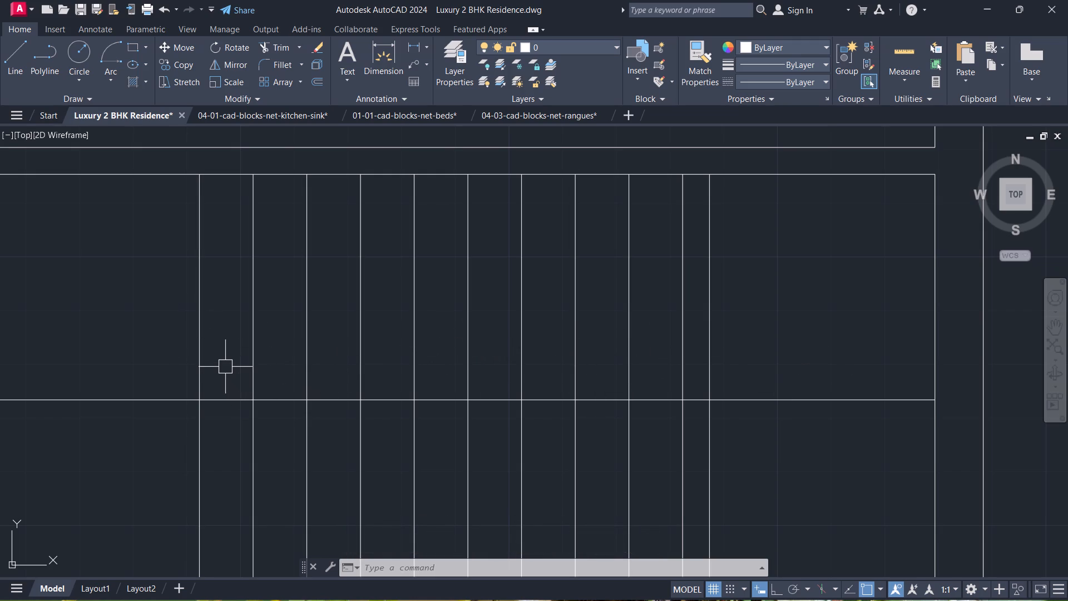
Trim the staircase's middle horizontal line where it extends west past the westernmost tread line.
scroll(225, 365, "down", 3)
middle_click_drag(248, 382, 431, 348)
scroll(431, 348, "up", 2)
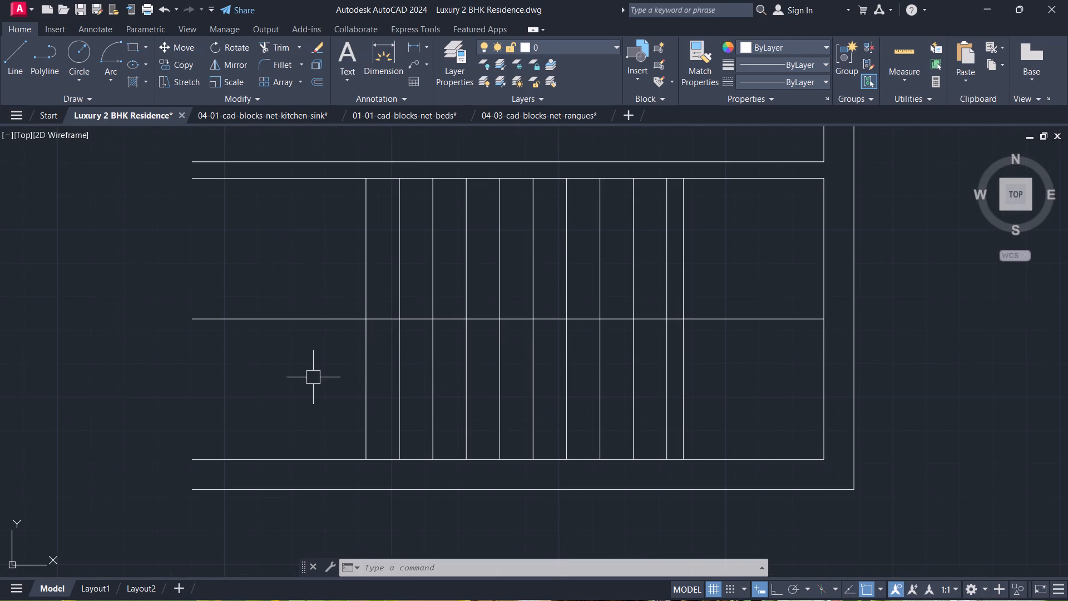
type("TR")
key("space")
left_click(312, 377)
left_click(332, 278)
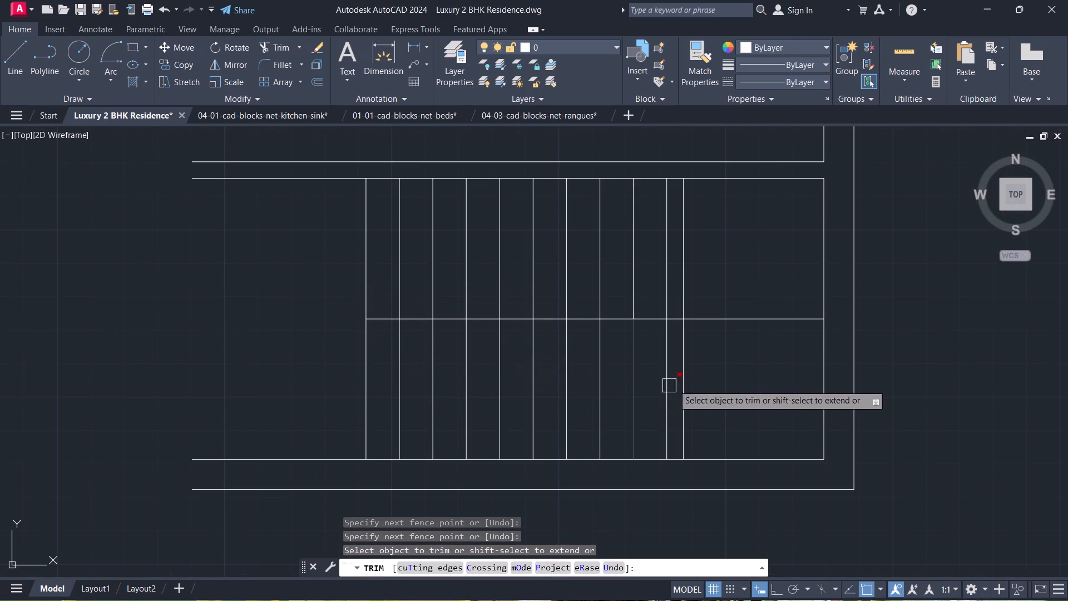
key("Escape")
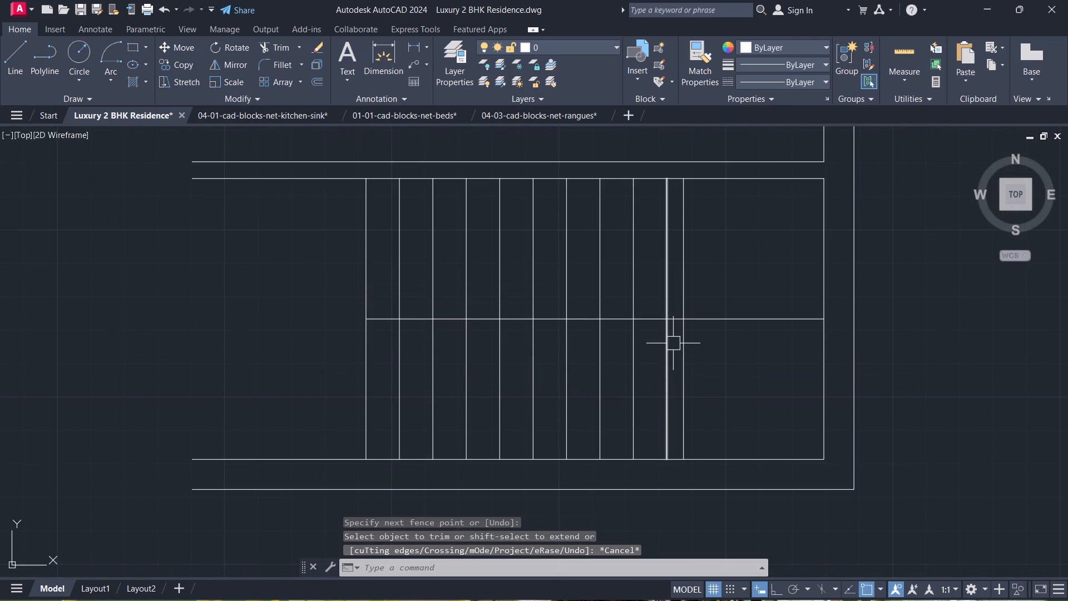
Break the three easternmost tread lines, west of the landing line, at their intersections with the staircase's middle horizontal line using Break at Point.
type("BE")
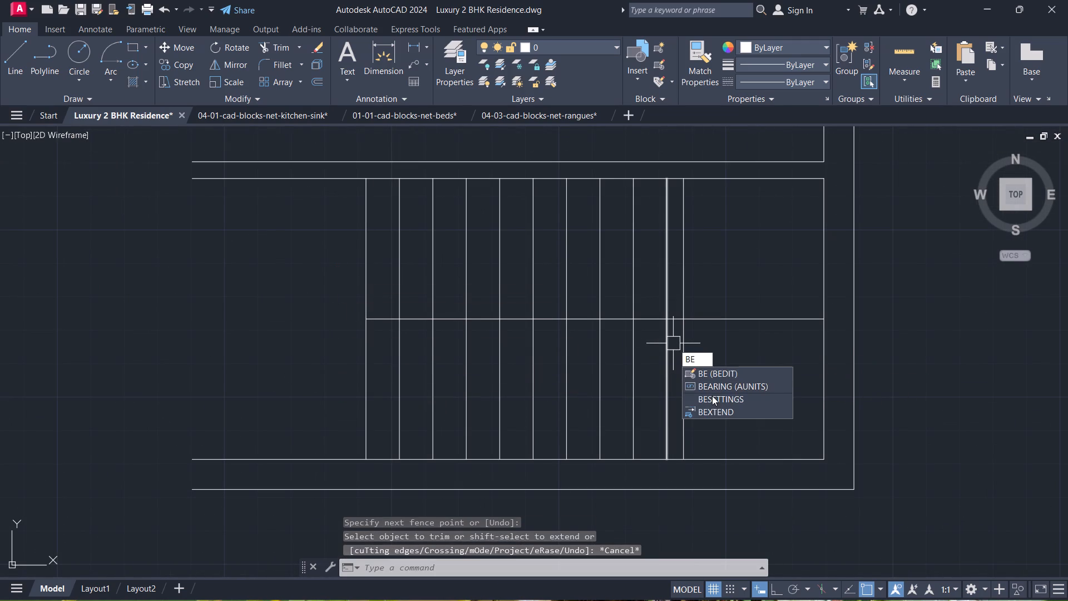
key("Escape")
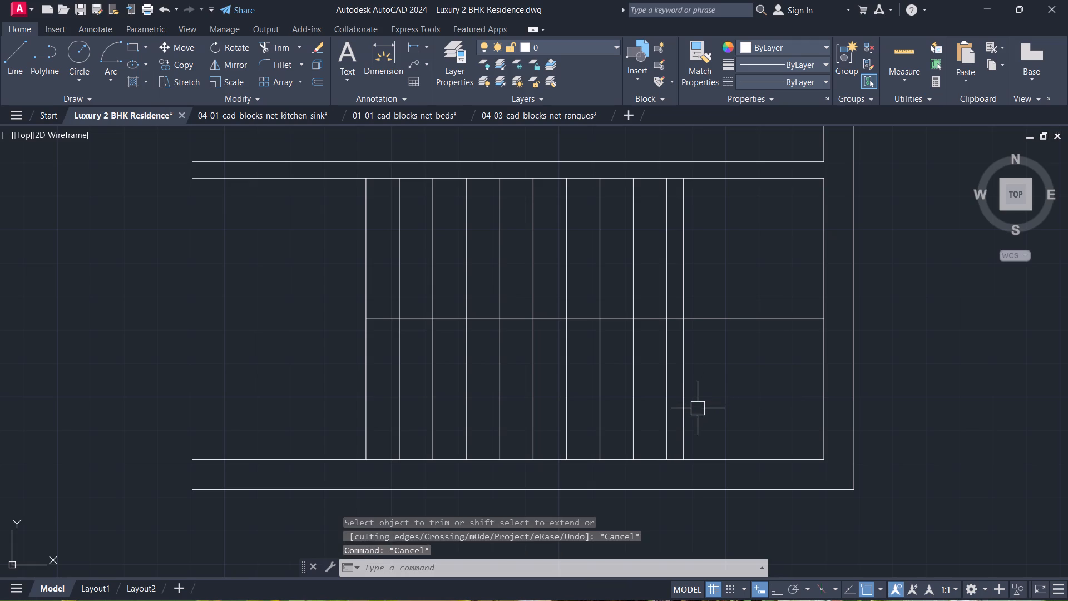
type("BR")
left_click(724, 463)
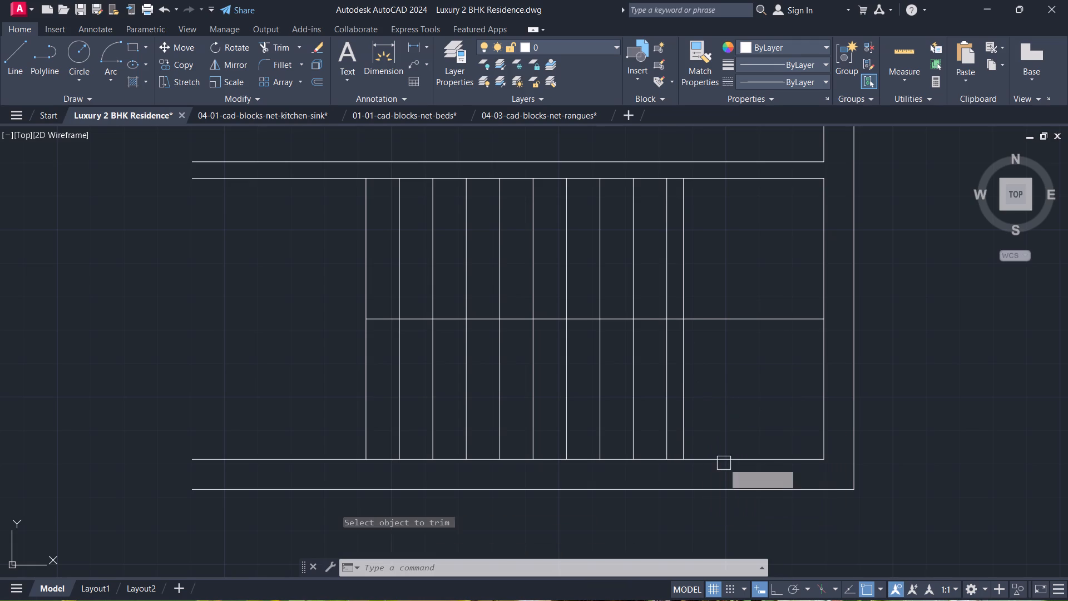
left_click(662, 409)
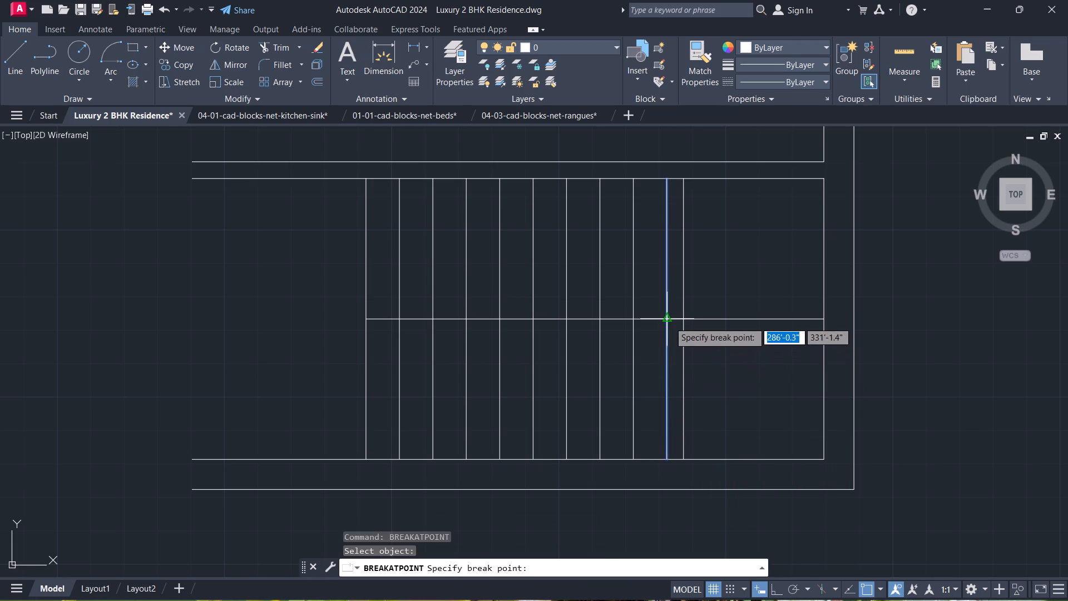
left_click(669, 321)
key("space")
left_click(630, 364)
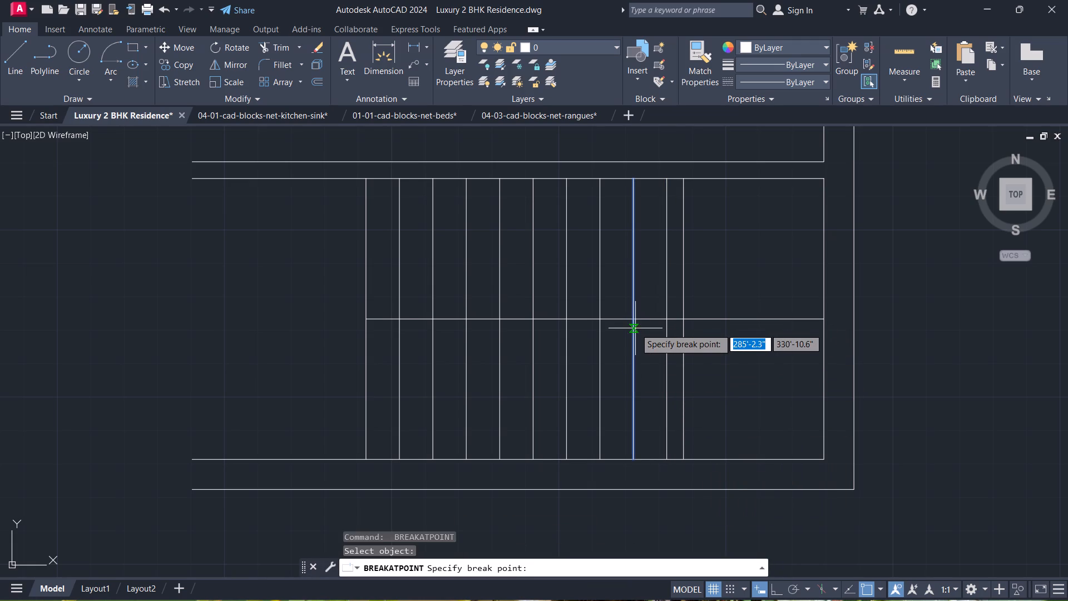
left_click(635, 321)
left_click(595, 338)
key("space")
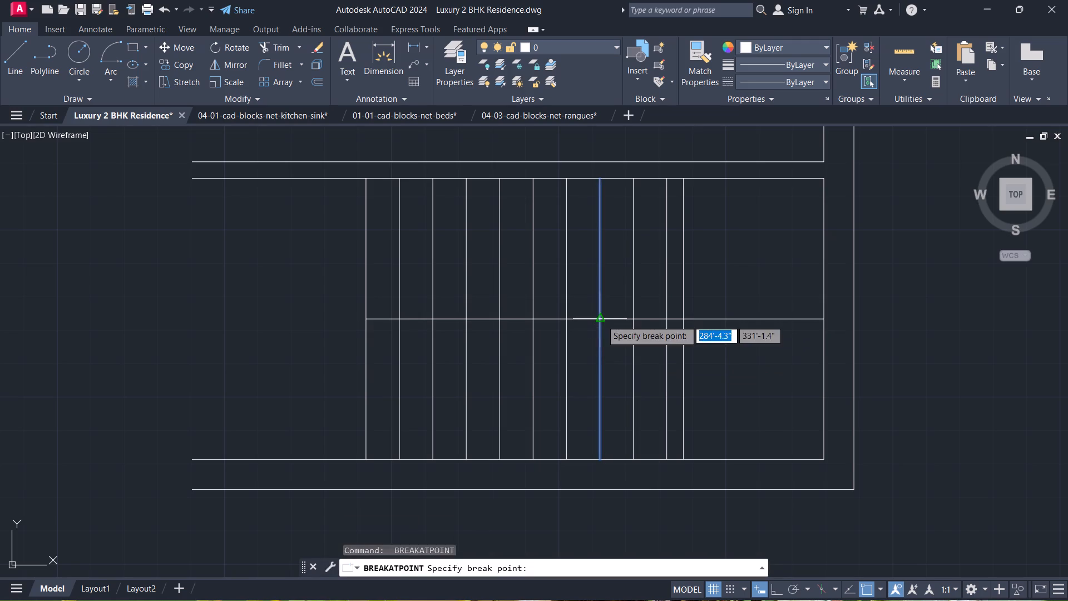
left_click(601, 320)
Break the following four tread lines to the west at the staircase's middle horizontal line.
left_click(566, 344)
key("space")
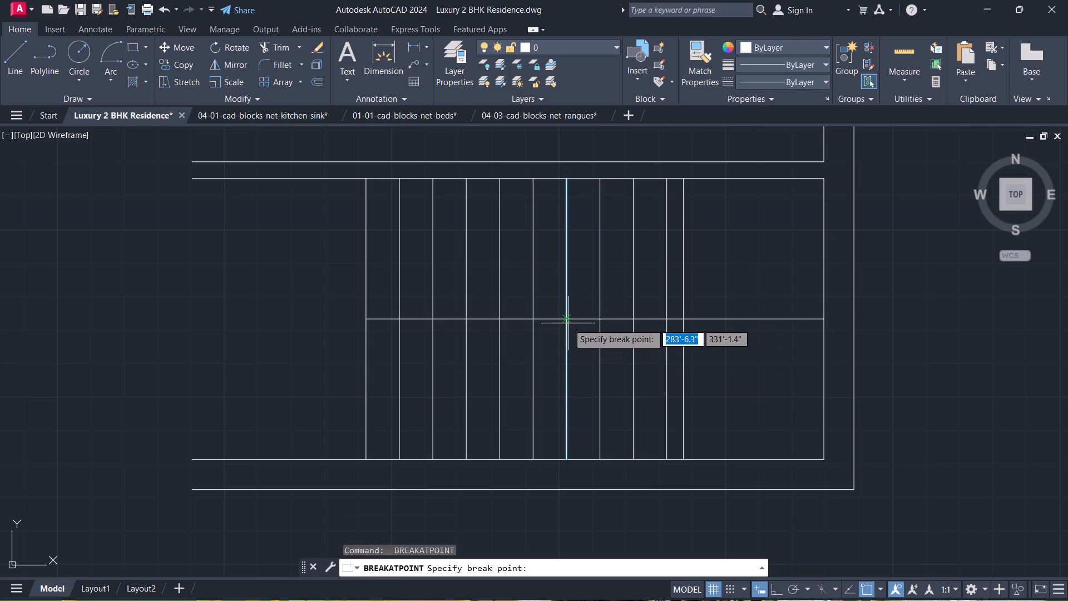
left_click(569, 318)
left_click(534, 350)
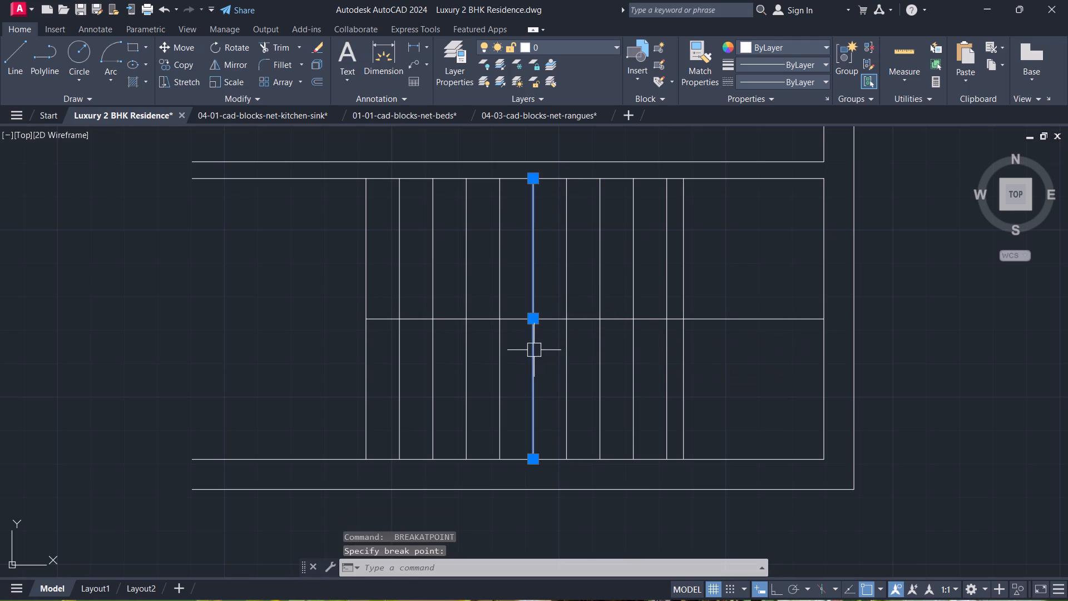
key("space")
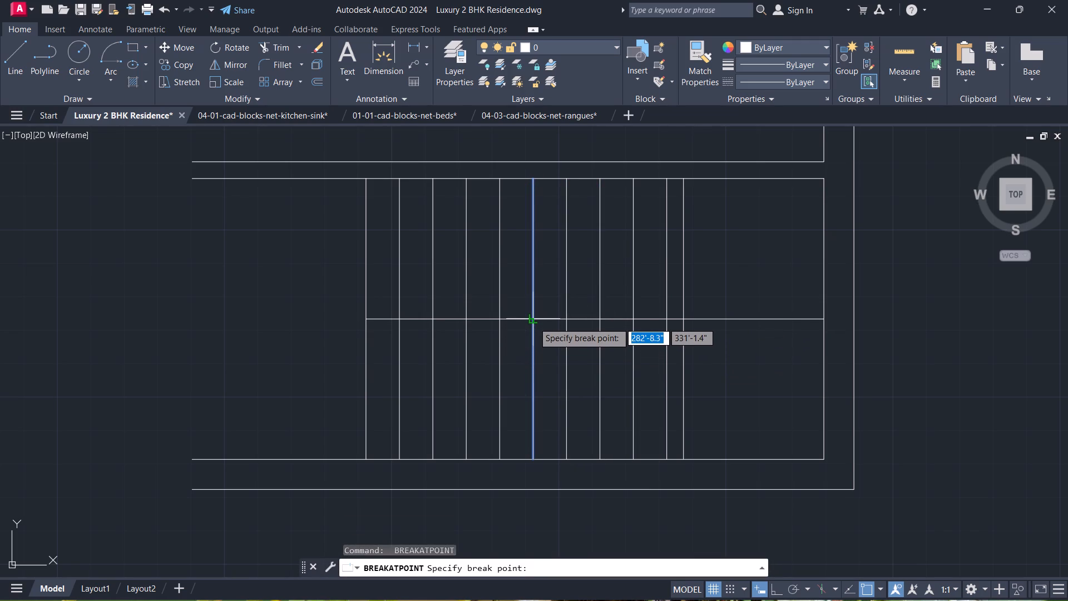
left_click(533, 322)
left_click(499, 358)
key("space")
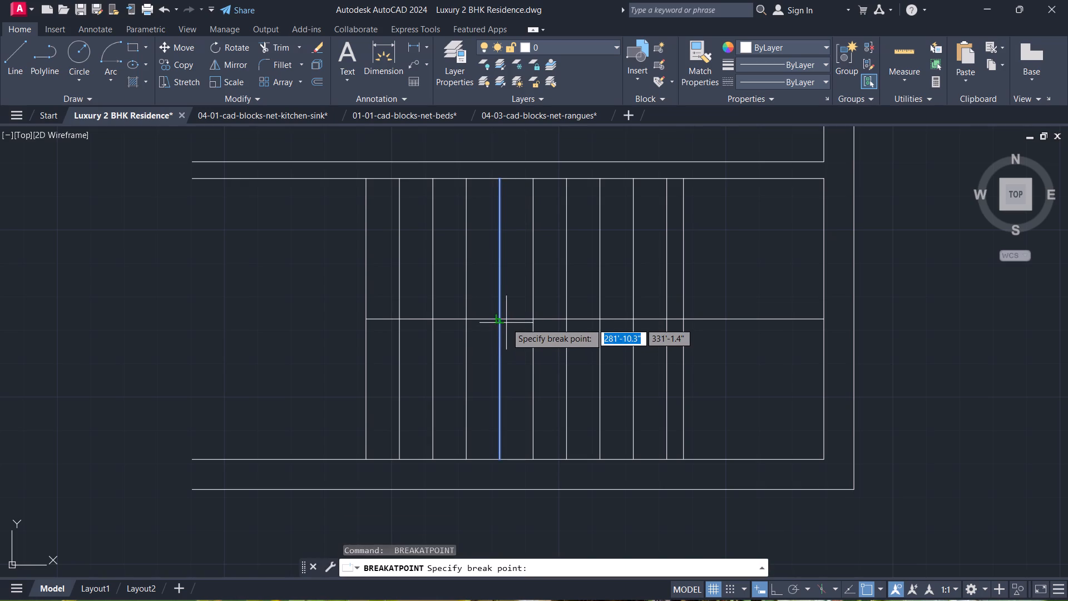
left_click(504, 317)
left_click(473, 355)
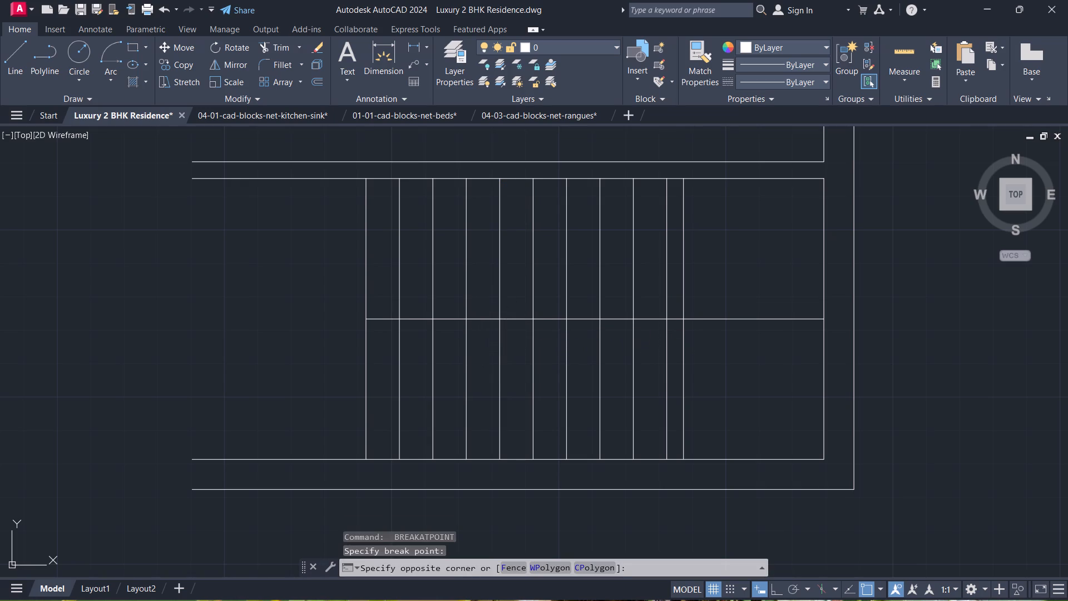
left_click(455, 335)
key("space")
left_click(466, 319)
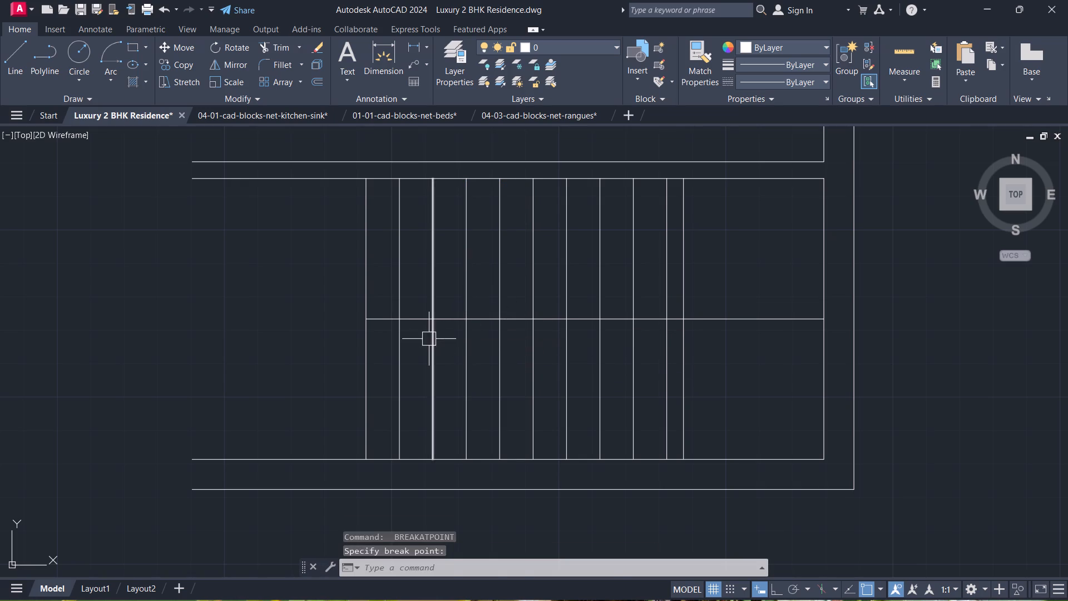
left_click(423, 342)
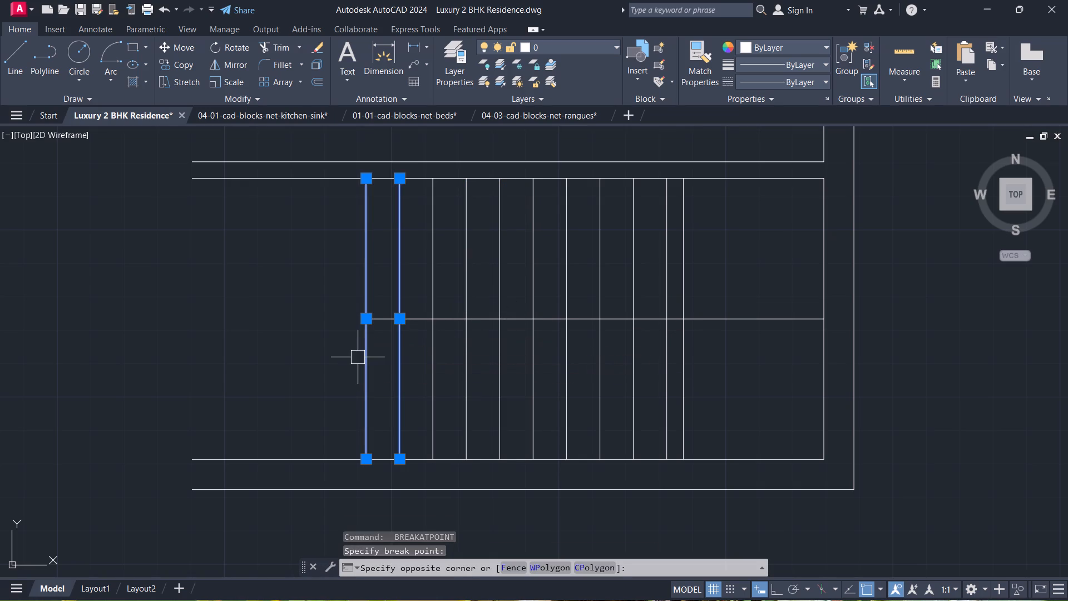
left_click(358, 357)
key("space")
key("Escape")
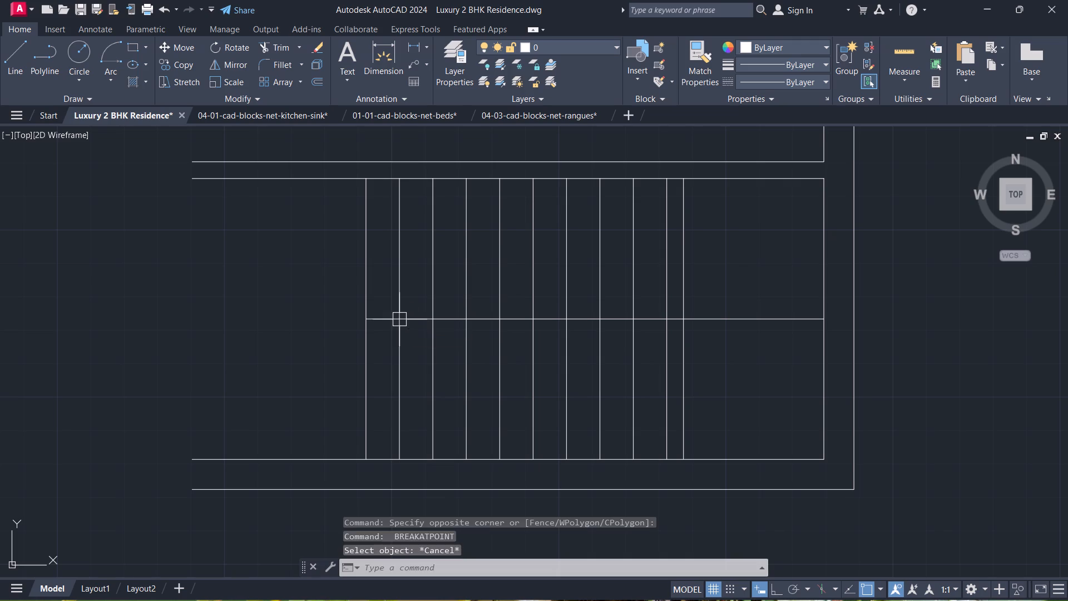
Break the three westernmost tread lines at the staircase's middle horizontal line.
left_click(431, 351)
key("space")
left_click(436, 322)
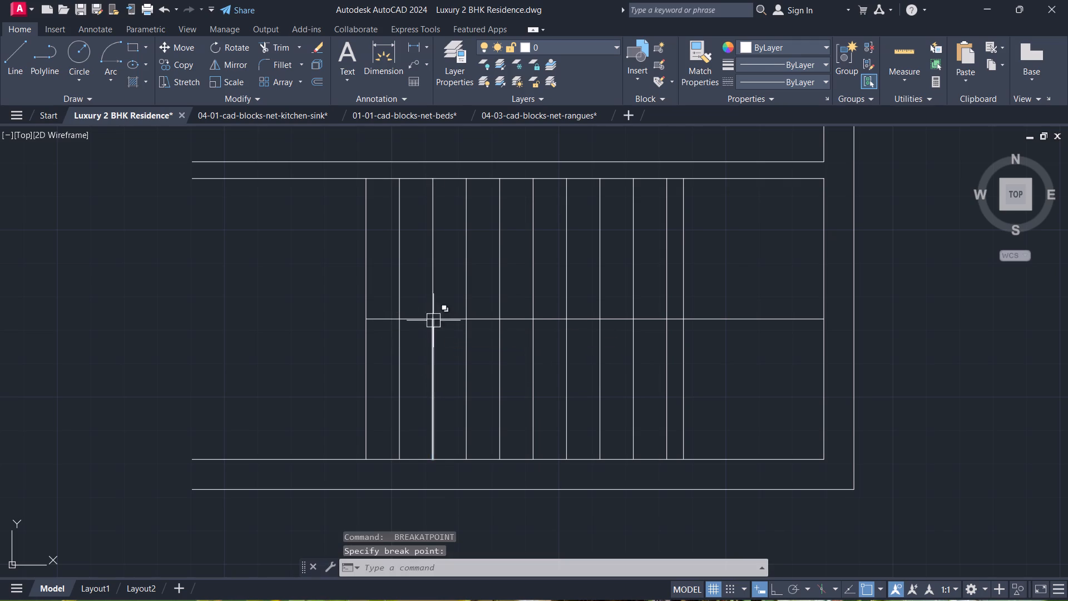
left_click(397, 354)
key("space")
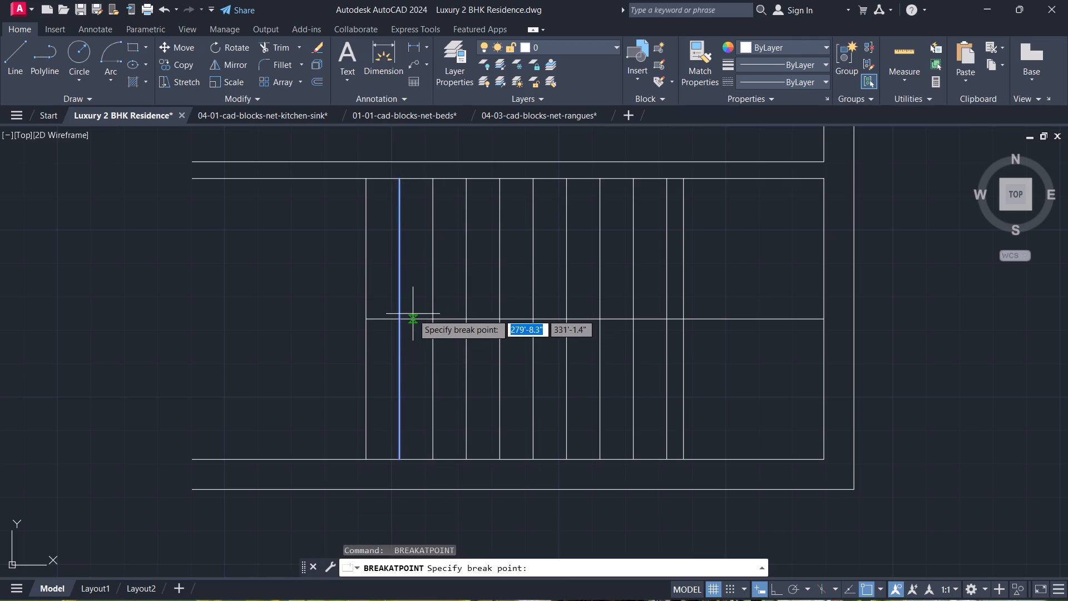
left_click(404, 321)
left_click(373, 343)
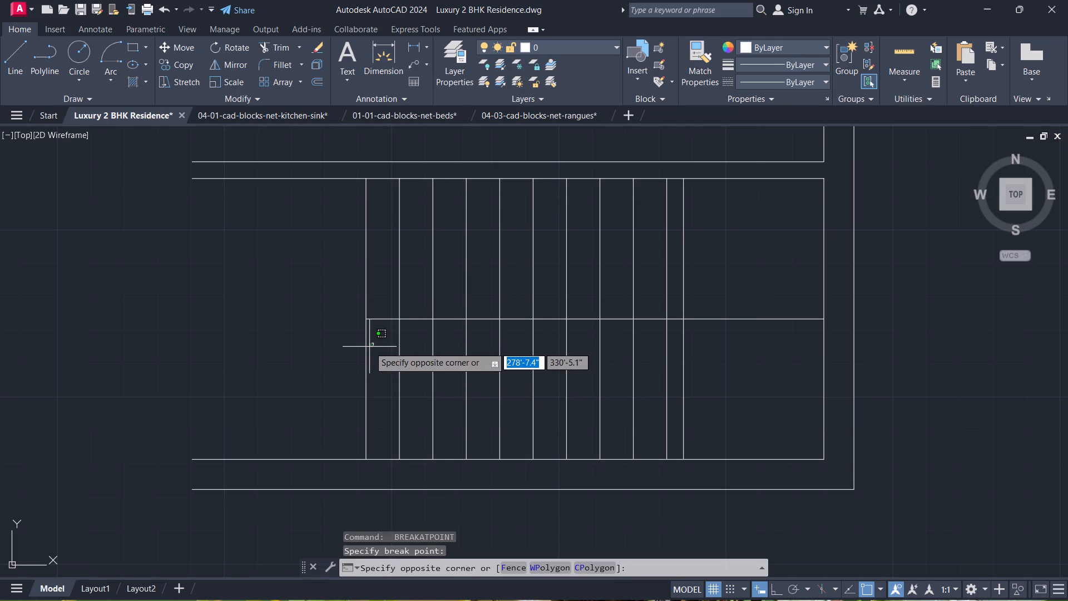
left_click(369, 347)
left_click(366, 347)
key("space")
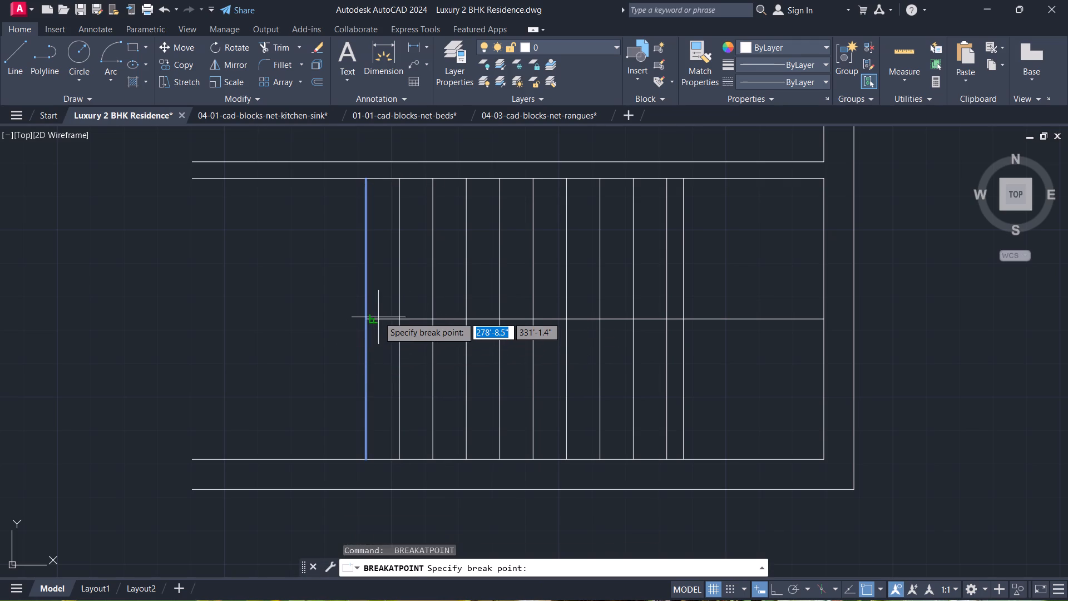
left_click(368, 323)
key("Escape")
Set the linetype of the ten tread-line halves south of the middle line to ACAD_ISO02W100.
scroll(407, 358, "down", 1)
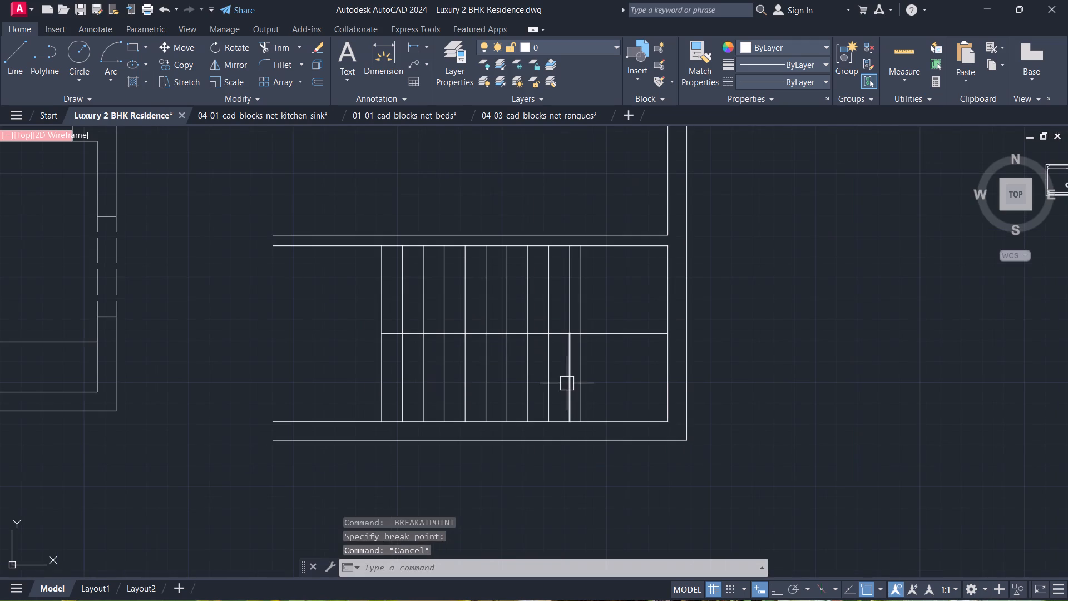
scroll(567, 383, "up", 3)
left_click(583, 383)
scroll(186, 377, "down", 3)
middle_click_drag(185, 377, 604, 378)
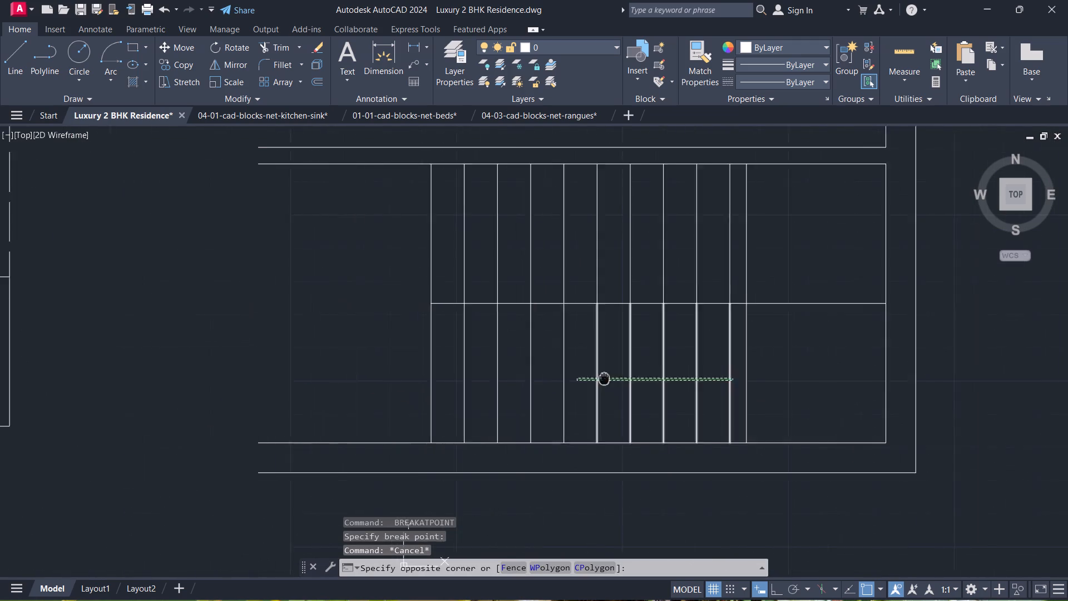
middle_click_drag(604, 378, 663, 382)
left_click(470, 387)
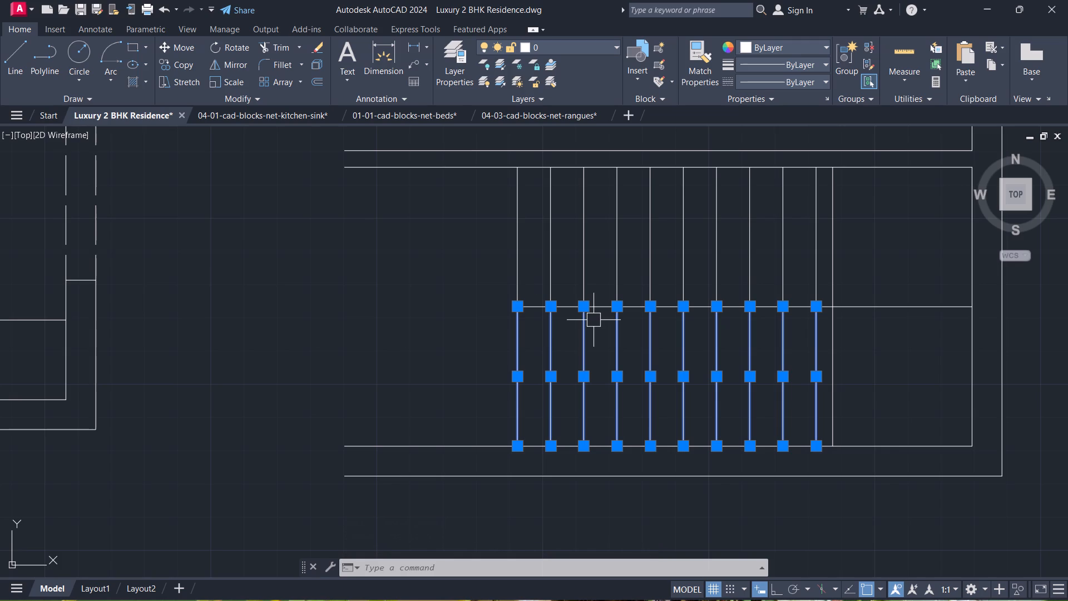
left_click(792, 86)
left_click(797, 125)
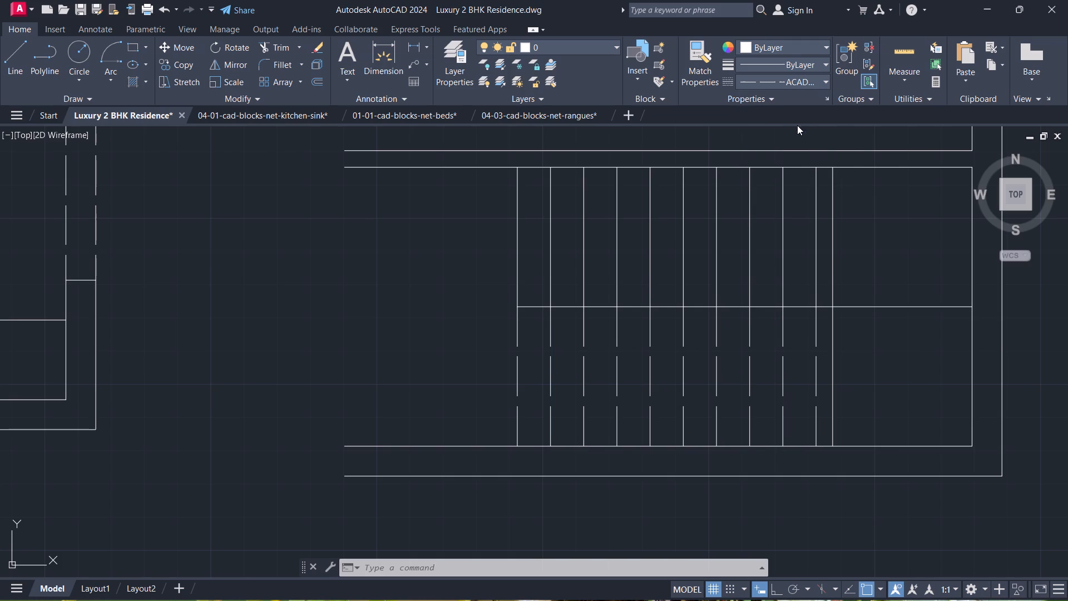
middle_click_drag(892, 348, 866, 331)
key("Escape")
key("Escape")
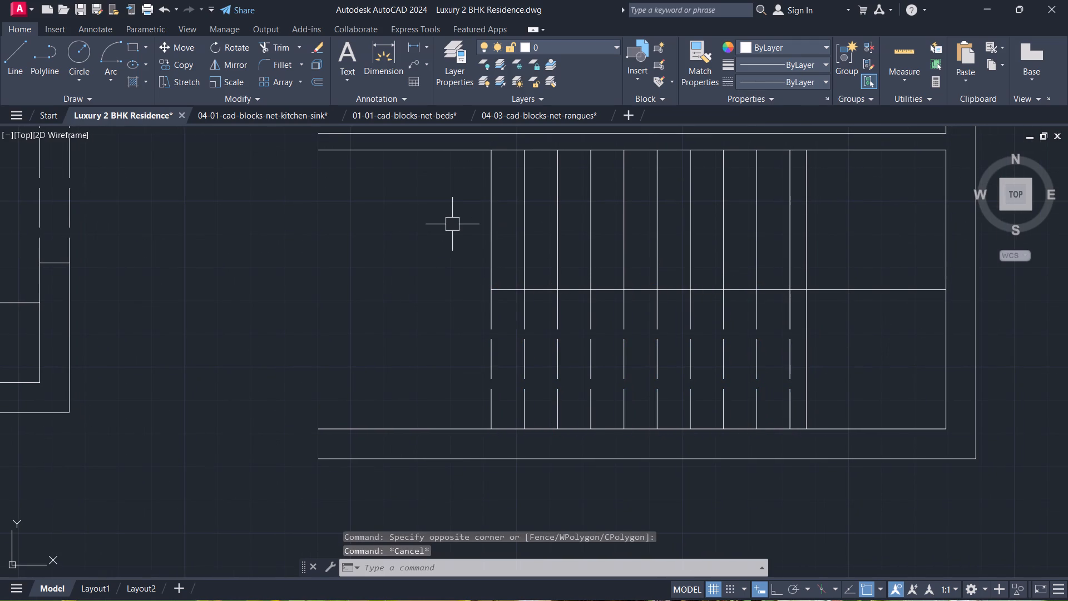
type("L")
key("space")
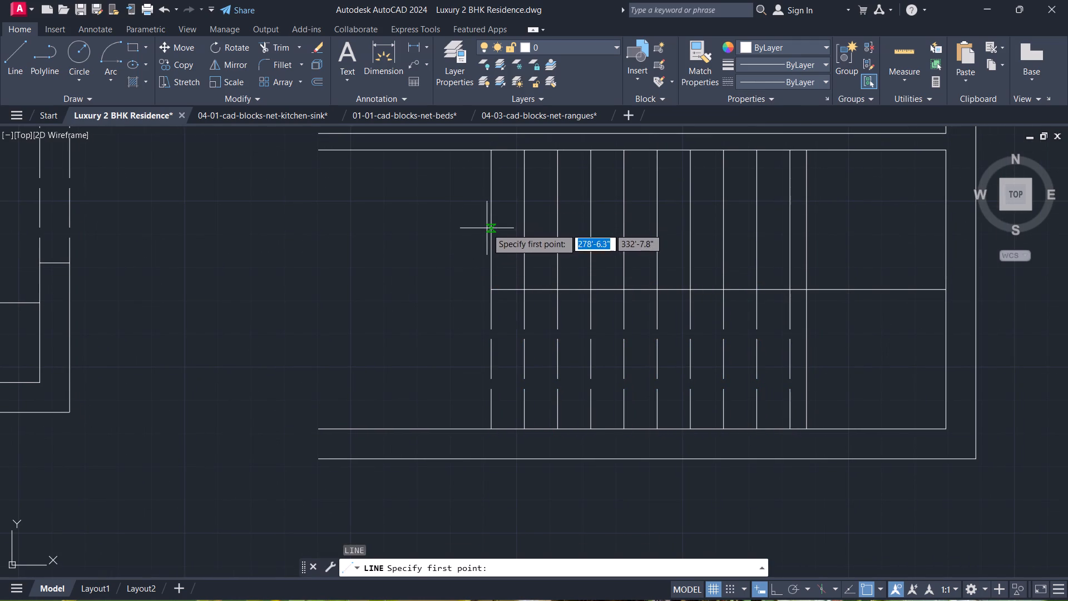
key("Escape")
Set the linetype of the easternmost tread line's southern half to ByLayer.
scroll(839, 417, "up", 1)
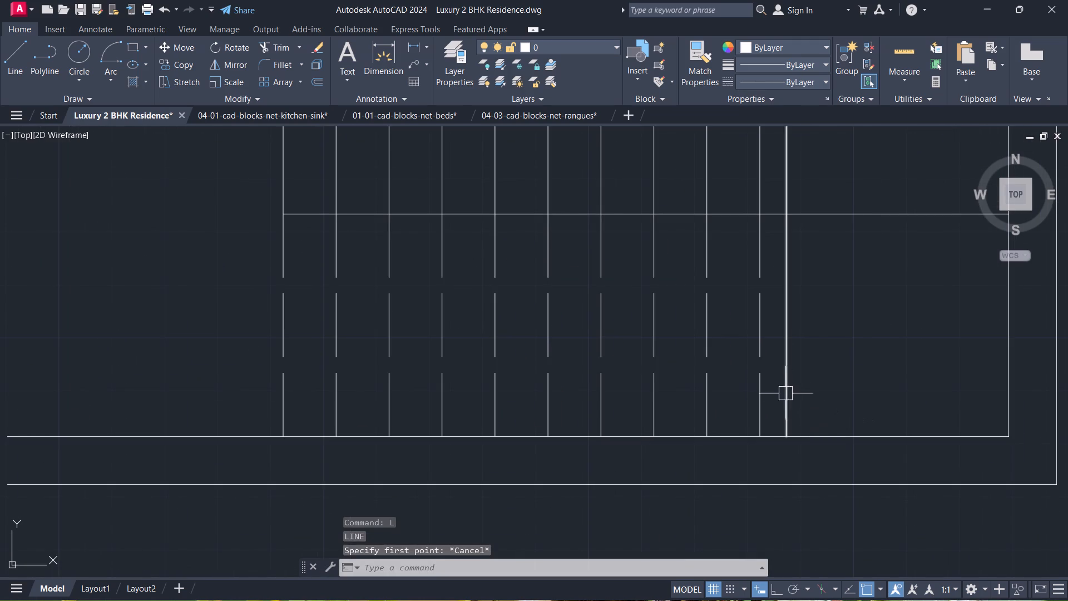
left_click(757, 363)
key("Escape")
middle_click_drag(755, 363, 782, 415)
scroll(755, 363, "down", 2)
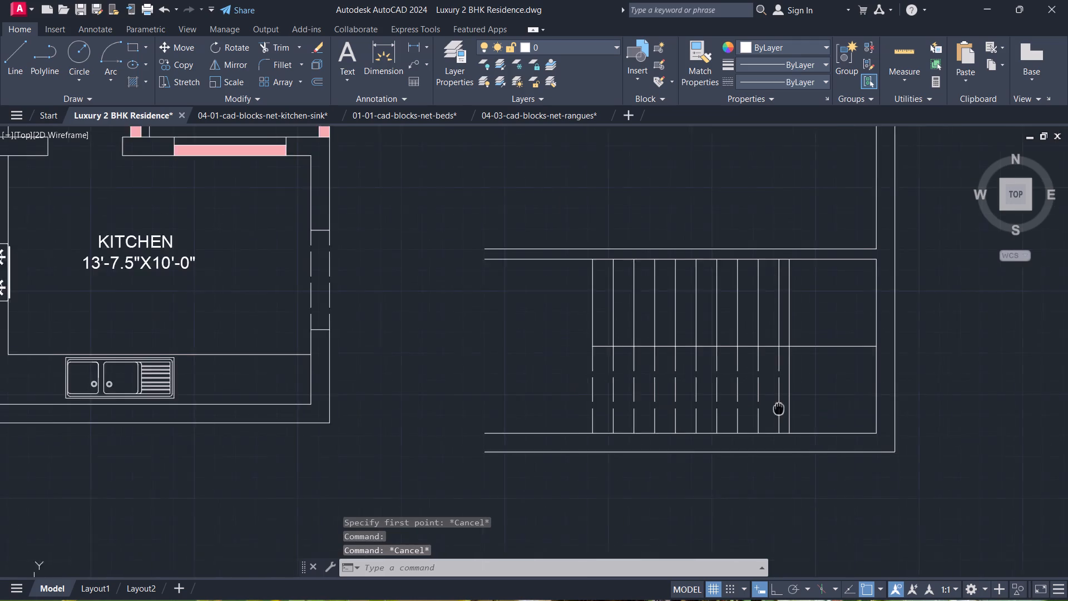
middle_click_drag(782, 415, 784, 420)
scroll(784, 421, "up", 2)
left_click(759, 391)
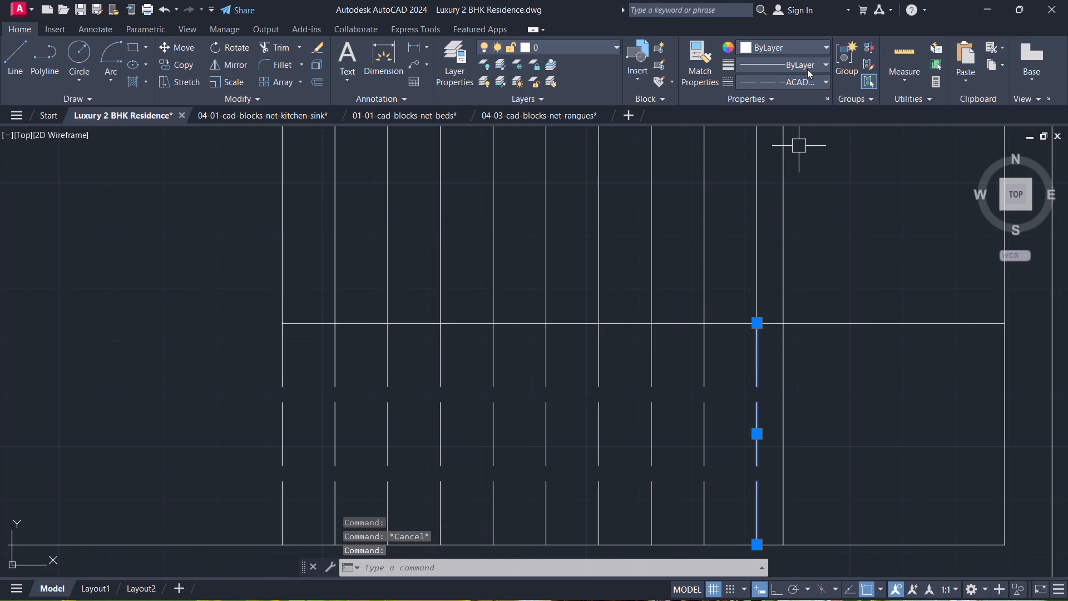
left_click(801, 83)
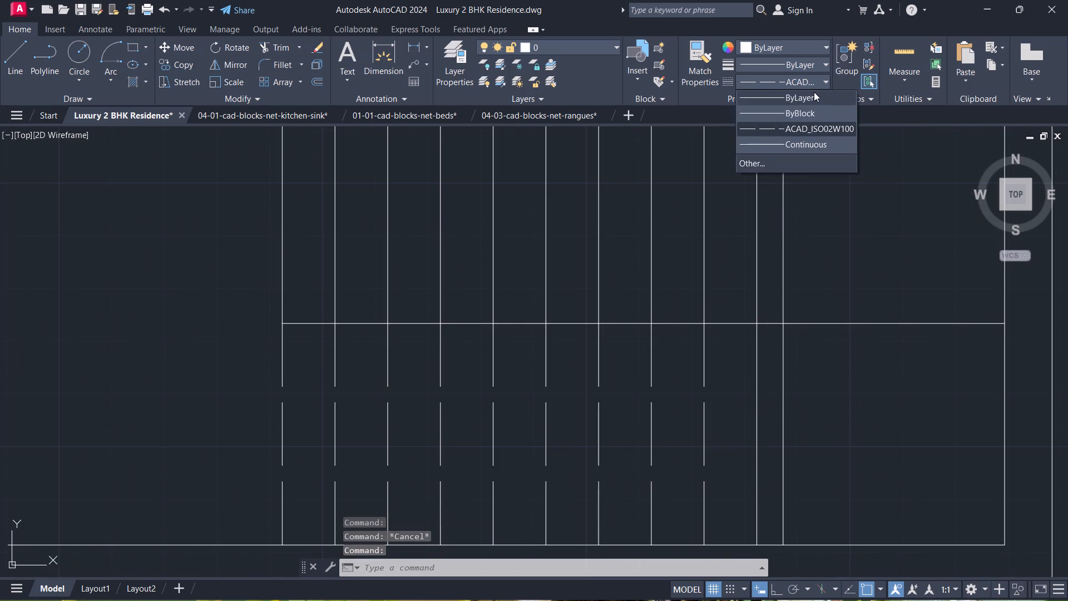
left_click(814, 92)
key("Escape")
Join the northern and southern halves of the easternmost tread line into one line.
scroll(778, 299, "up", 1)
left_click_drag(762, 285, 754, 285)
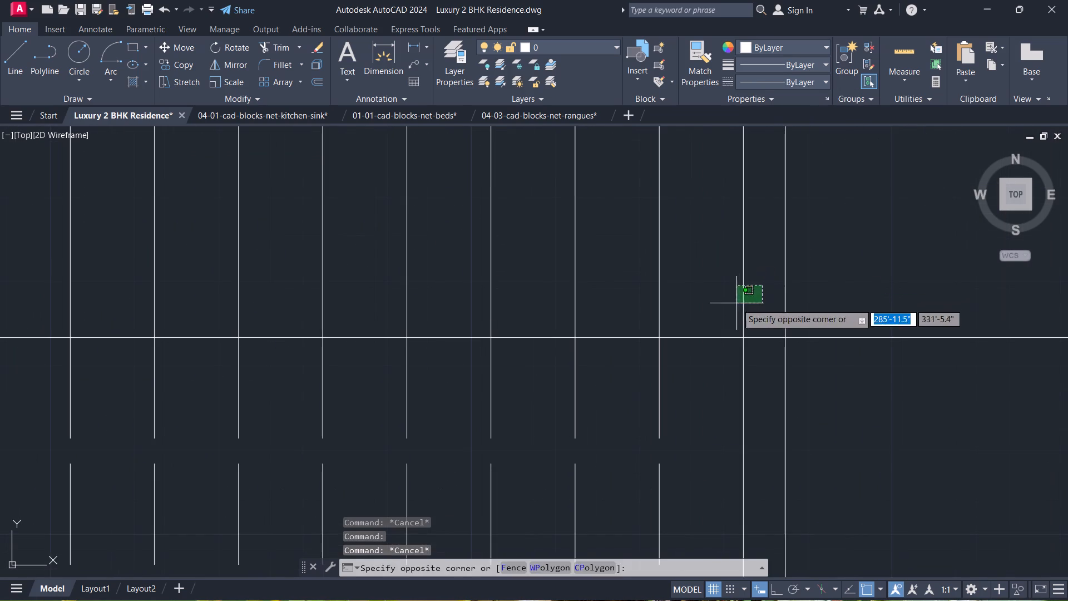
left_click(736, 303)
left_click_drag(763, 404, 758, 404)
left_click(744, 401)
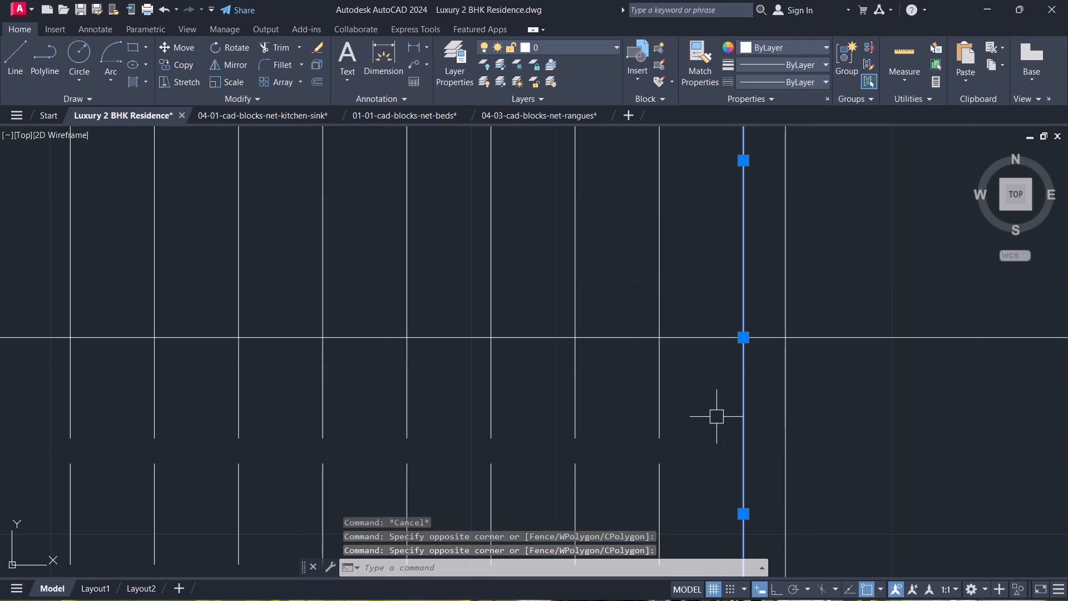
type("J")
key("space")
key("Escape")
Offset the inner line of the wall south of the staircase 4" north.
middle_click_drag(862, 449, 736, 344)
scroll(846, 435, "down", 2)
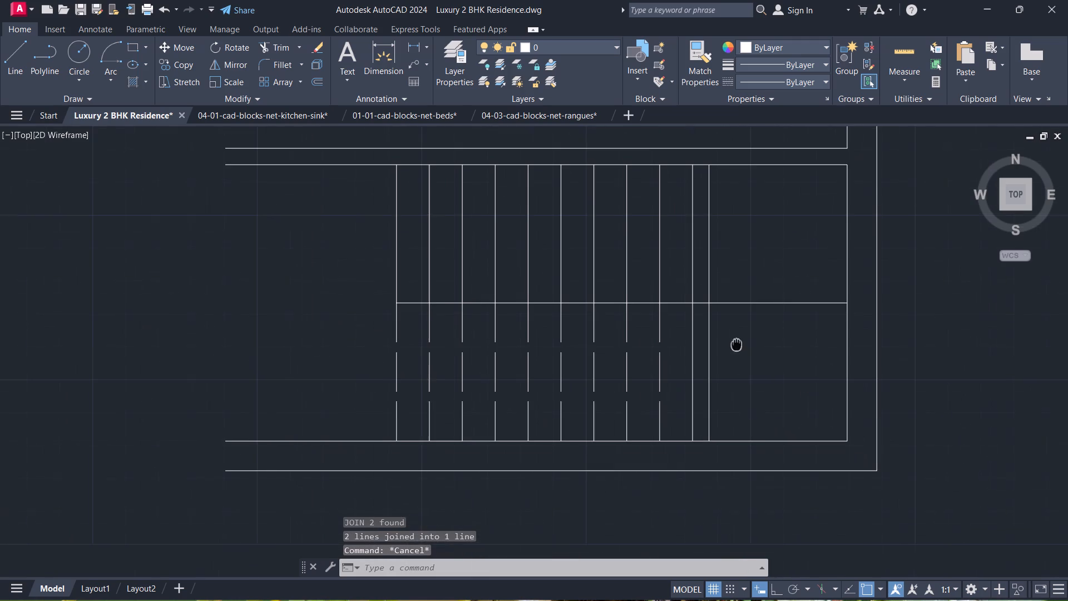
middle_click_drag(736, 344, 736, 344)
type("O 2")
key("BackSpace")
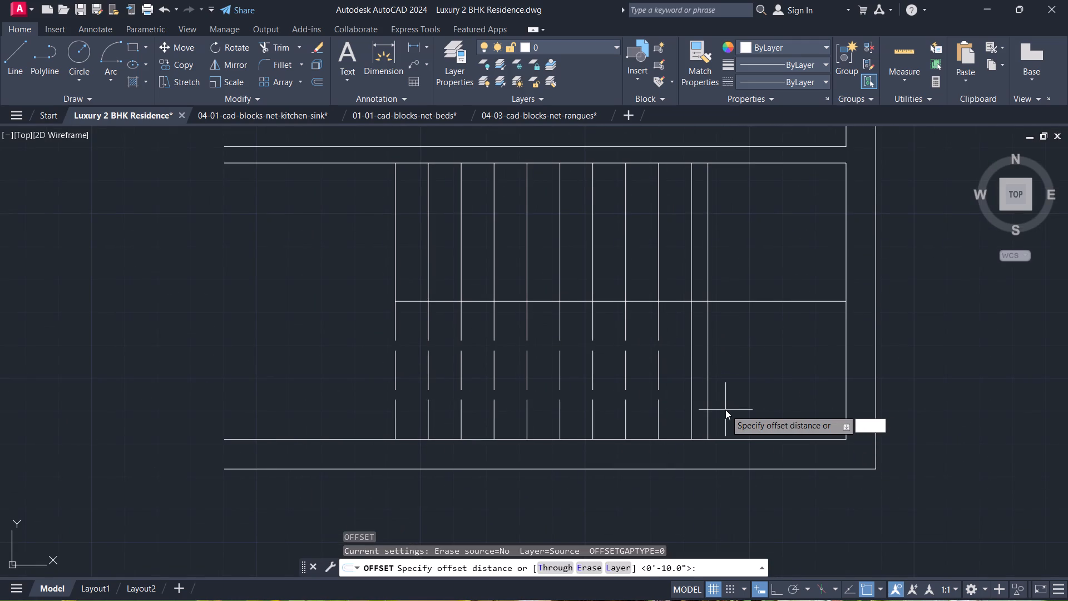
key("4")
key("Return")
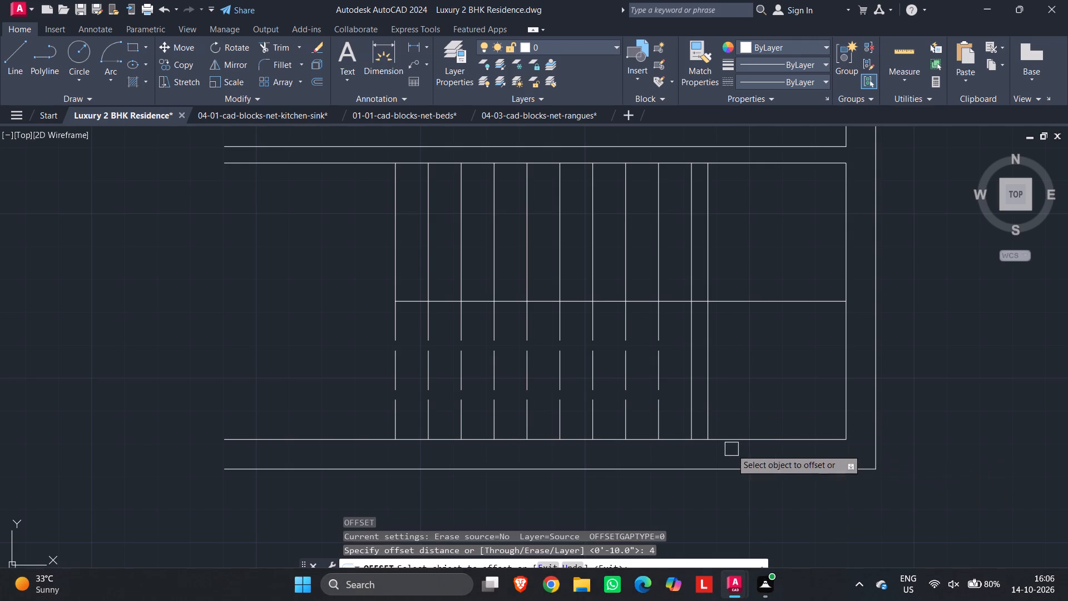
left_click(741, 440)
left_click(748, 401)
key("Escape")
Trim the 4" offset line to the gap between the two partition lines, open the wall line there, and delete the western leftover.
type("TR")
scroll(690, 428, "up", 1)
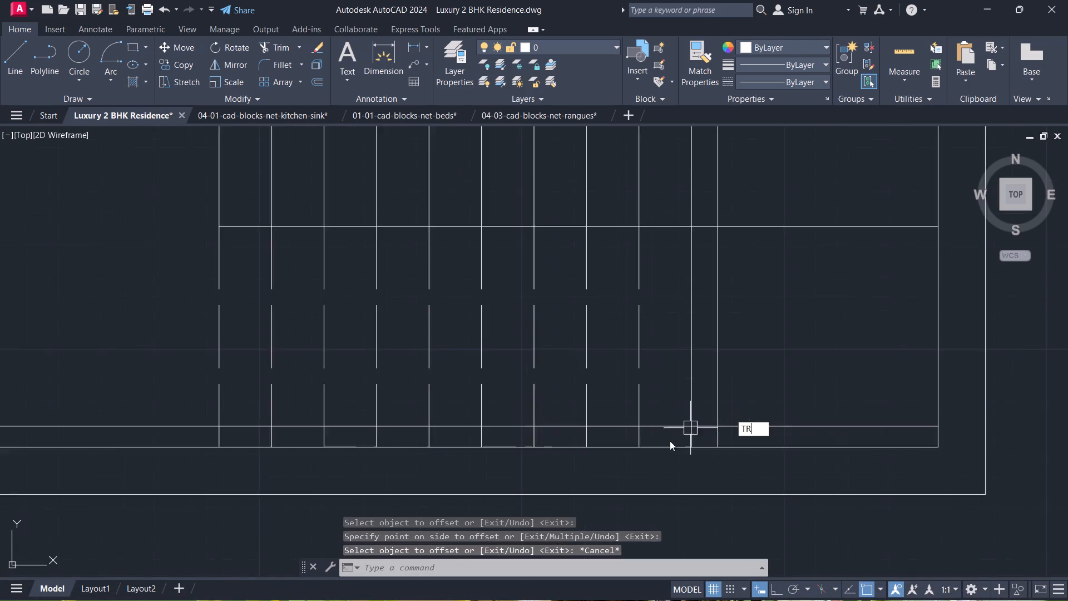
scroll(670, 441, "up", 2)
key("space")
left_click(658, 408)
left_click(814, 400)
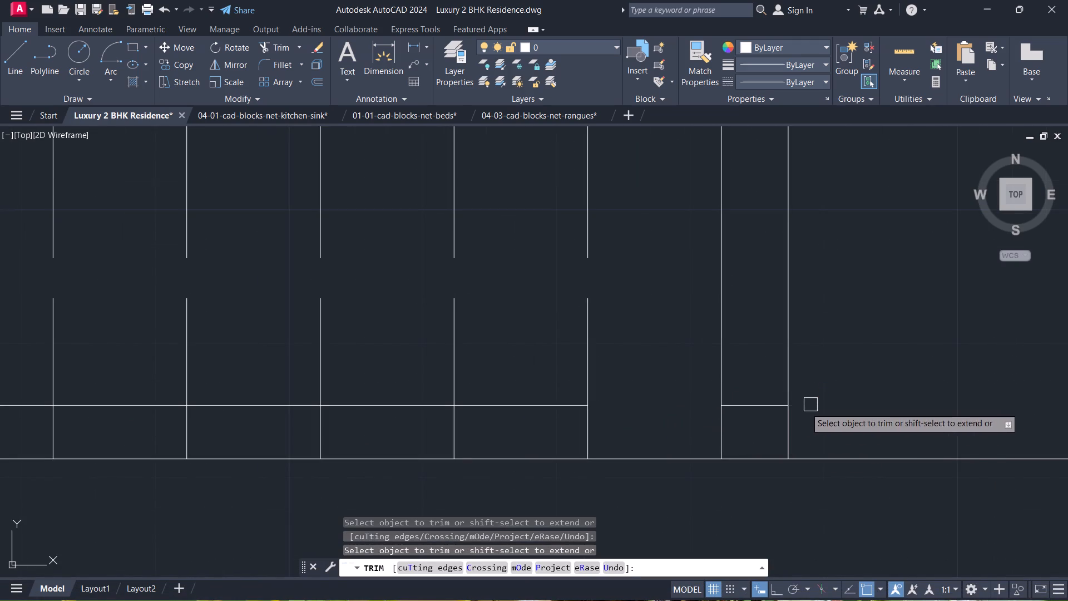
left_click(762, 456)
key("Escape")
left_click(561, 407)
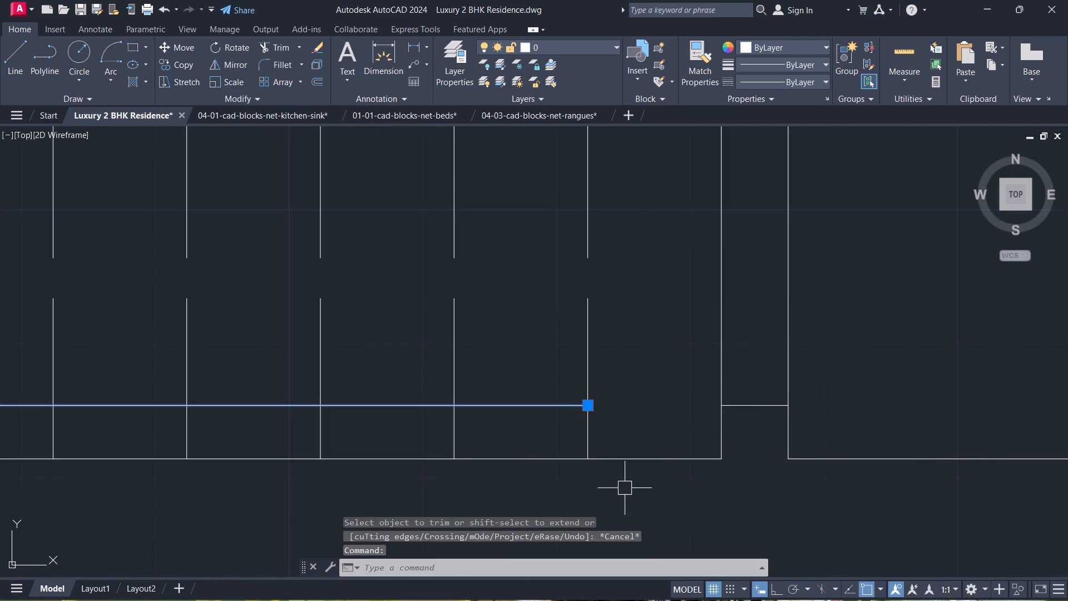
key("Delete")
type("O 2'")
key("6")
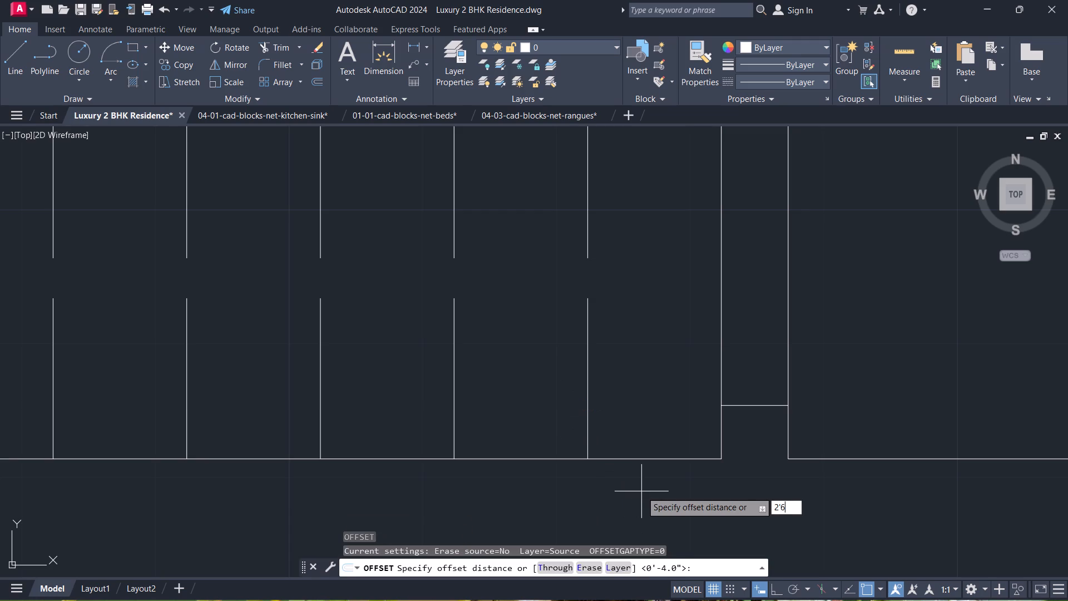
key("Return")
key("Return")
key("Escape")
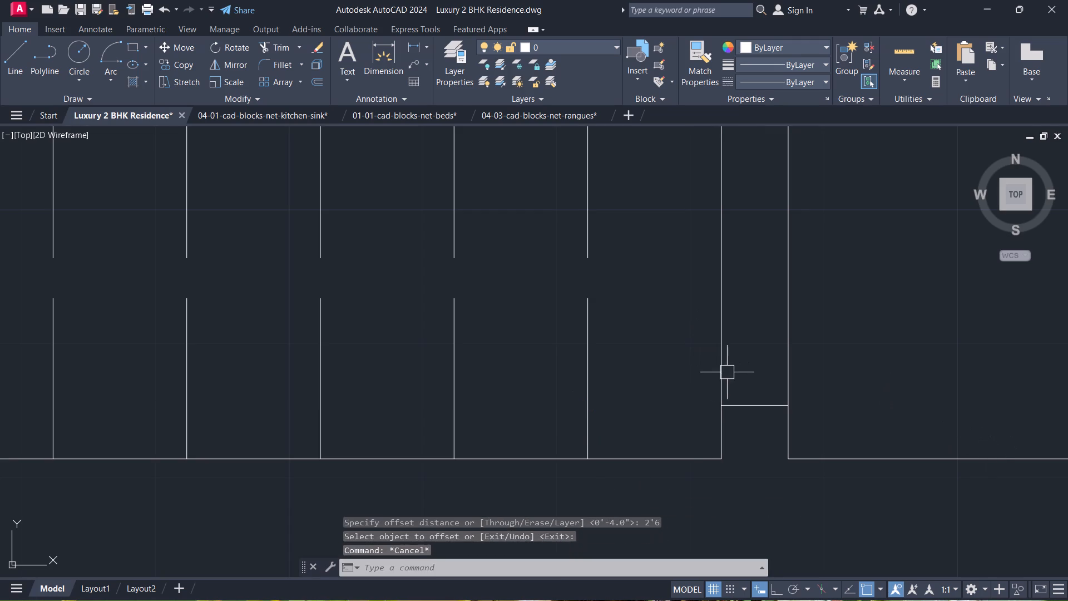
Offset the short line across the partition east of the treads 2'6" north.
type("O 2'")
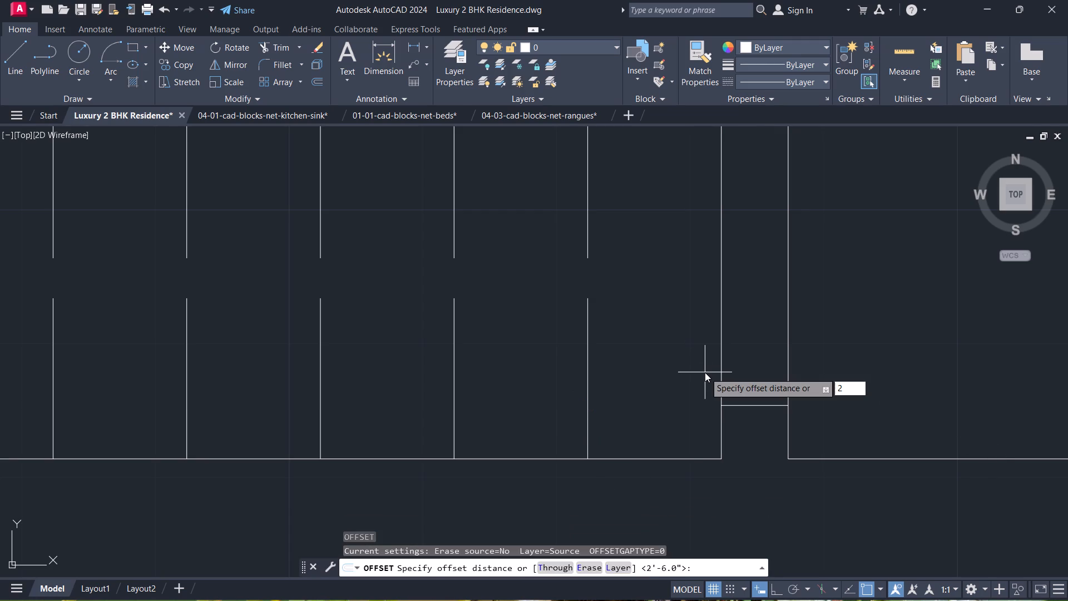
key("6")
key("Return")
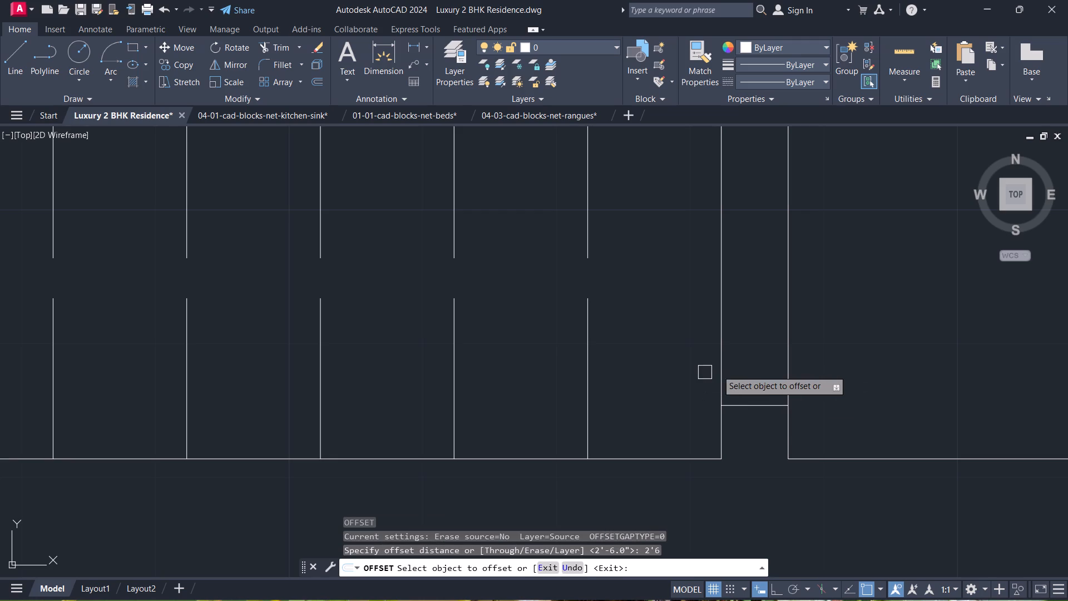
left_click(758, 406)
left_click(769, 323)
key("Escape")
Trim both partition lines between the two short cross lines to open the 2'6" doorway.
scroll(769, 323, "down", 4)
middle_click_drag(769, 323, 764, 352)
scroll(769, 323, "up", 1)
key("t")
type("R")
key("space")
left_click(791, 340)
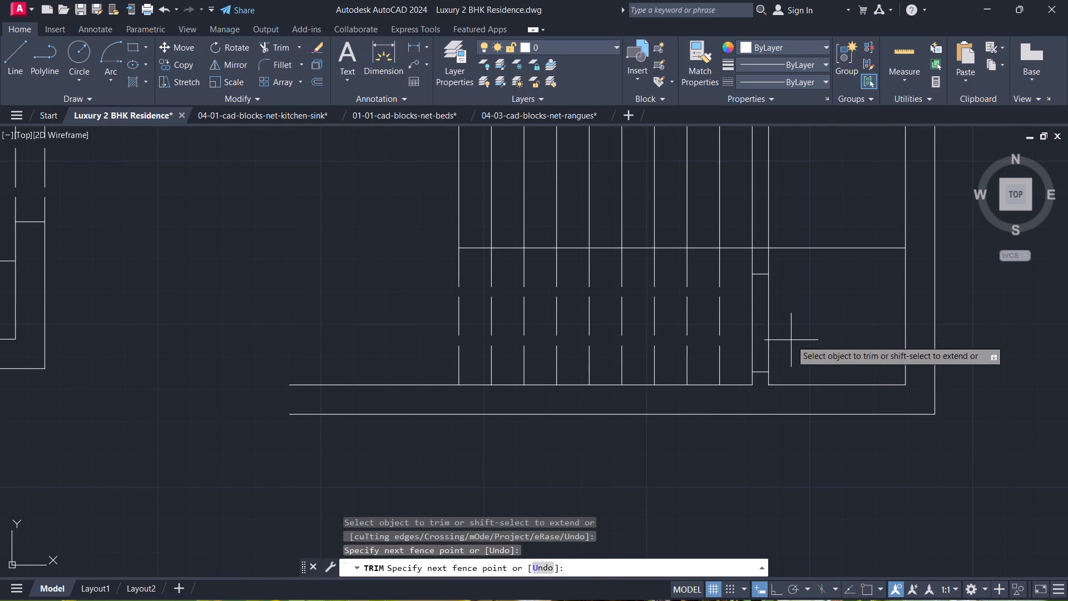
left_click(739, 338)
key("Escape")
Trim the staircase's middle line back to the partition's west face, removing the parts inside and east of the partition.
scroll(783, 330, "down", 1)
middle_click_drag(783, 330, 749, 357)
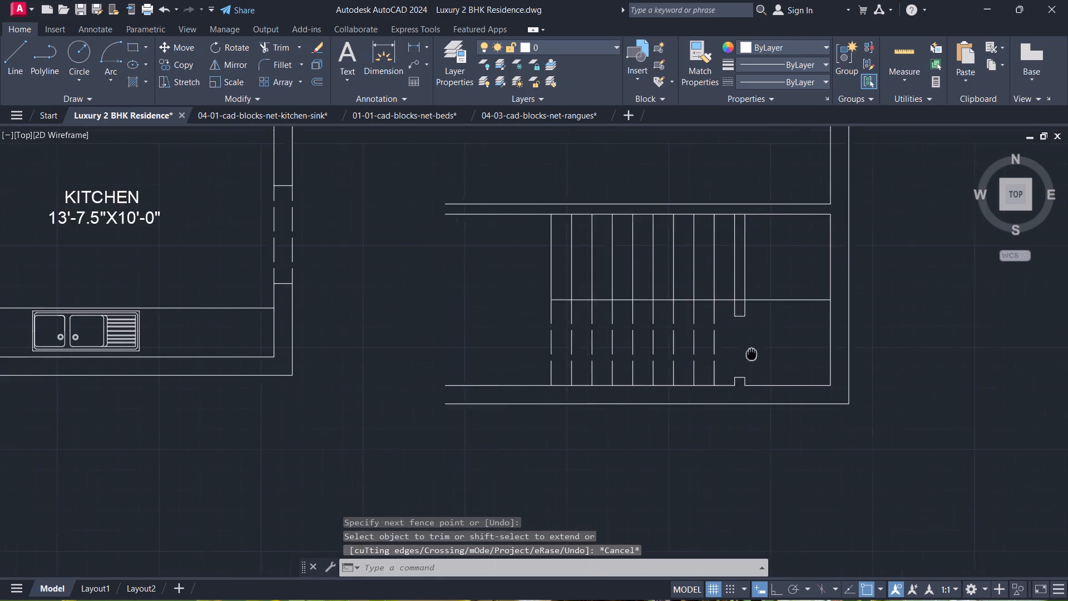
middle_click_drag(749, 357, 739, 389)
scroll(739, 376, "up", 2)
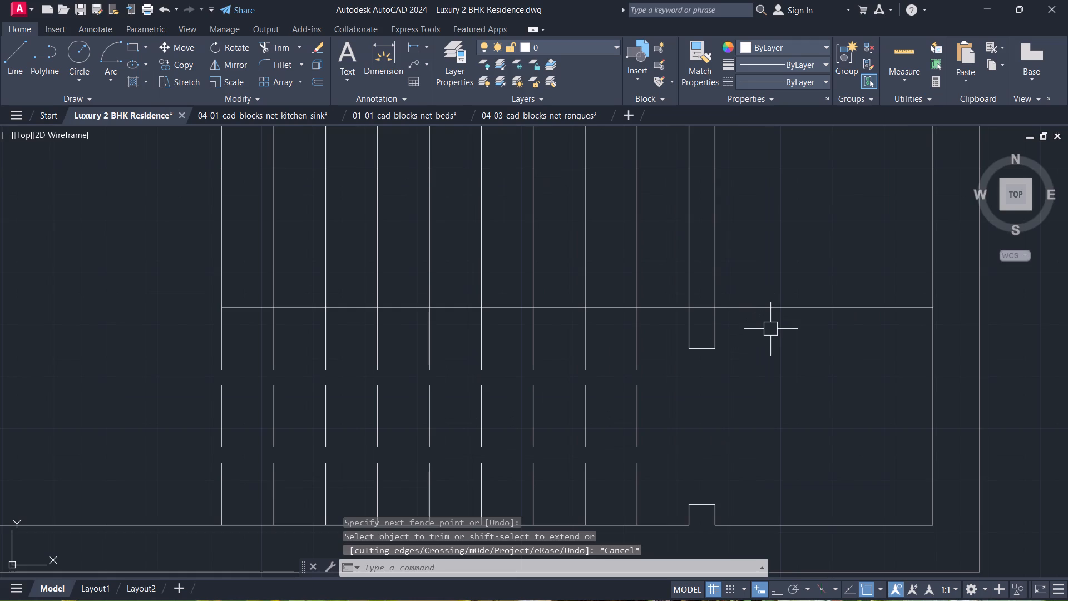
type("TR")
key("space")
left_click(779, 312)
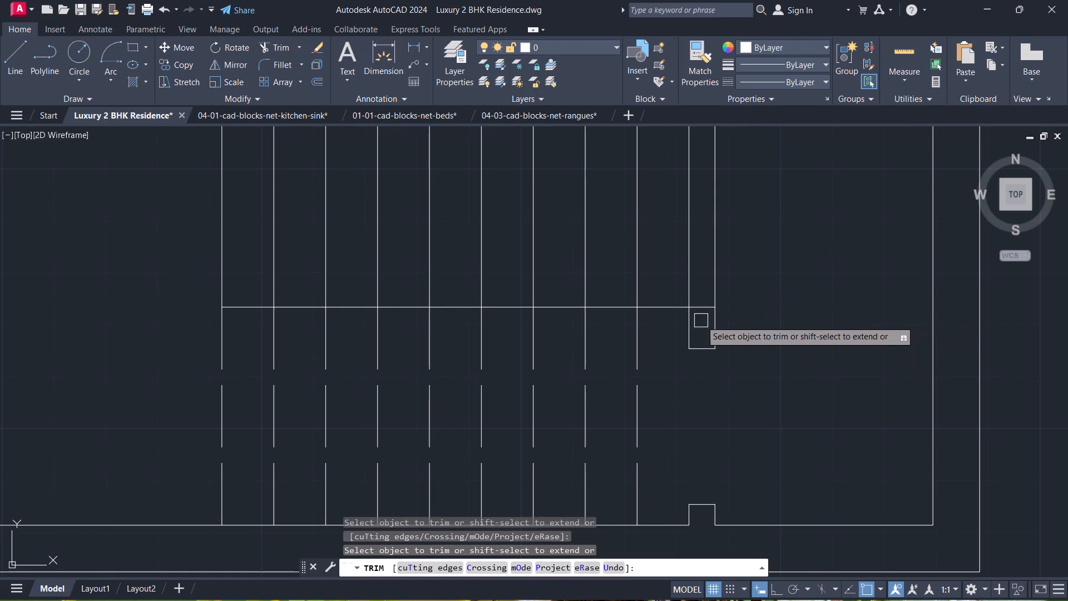
left_click(699, 300)
key("Escape")
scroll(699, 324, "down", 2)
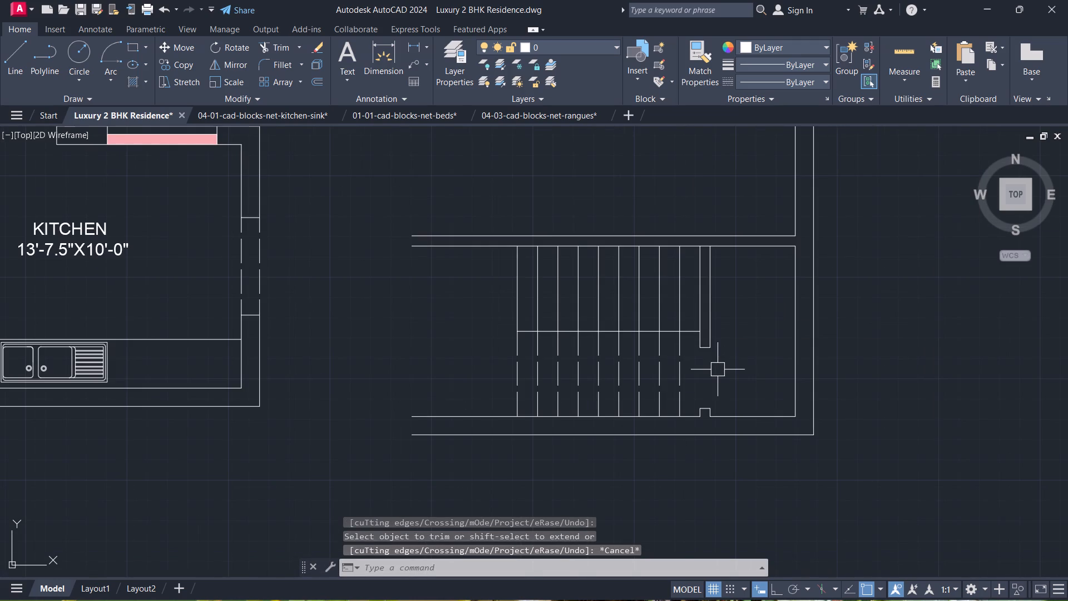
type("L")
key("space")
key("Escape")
Trim the inner line of the wall north of the staircase between the two partition lines.
scroll(709, 257, "up", 2)
type("TR")
key("space")
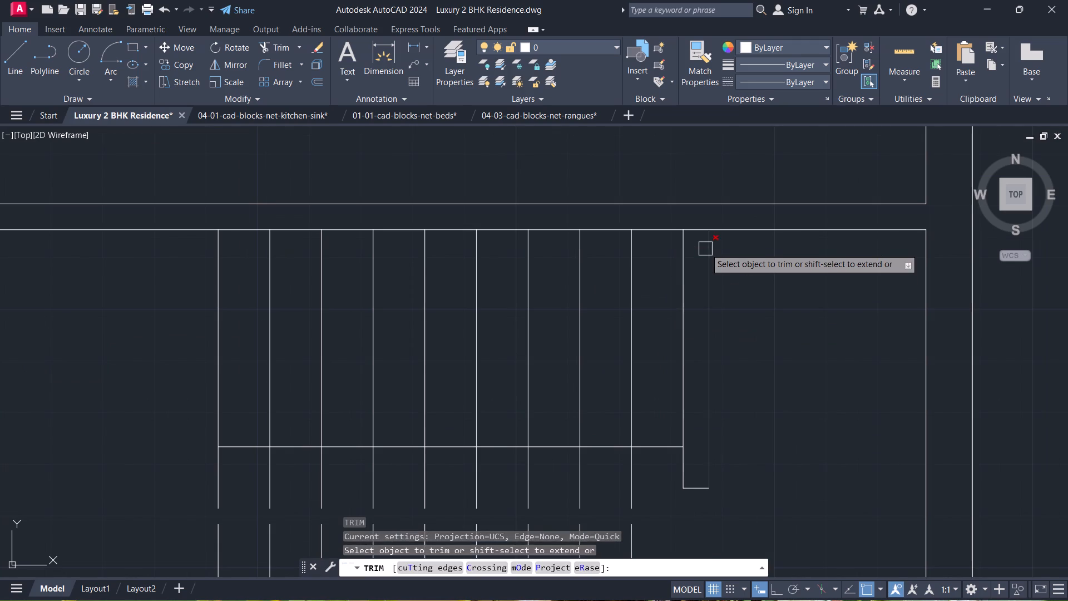
scroll(705, 222, "up", 1)
left_click(698, 232)
key("Escape")
Draw a walking line from the westernmost tread's northern midpoint east past the partition, with a leg about 4'-3" south.
scroll(662, 311, "down", 3)
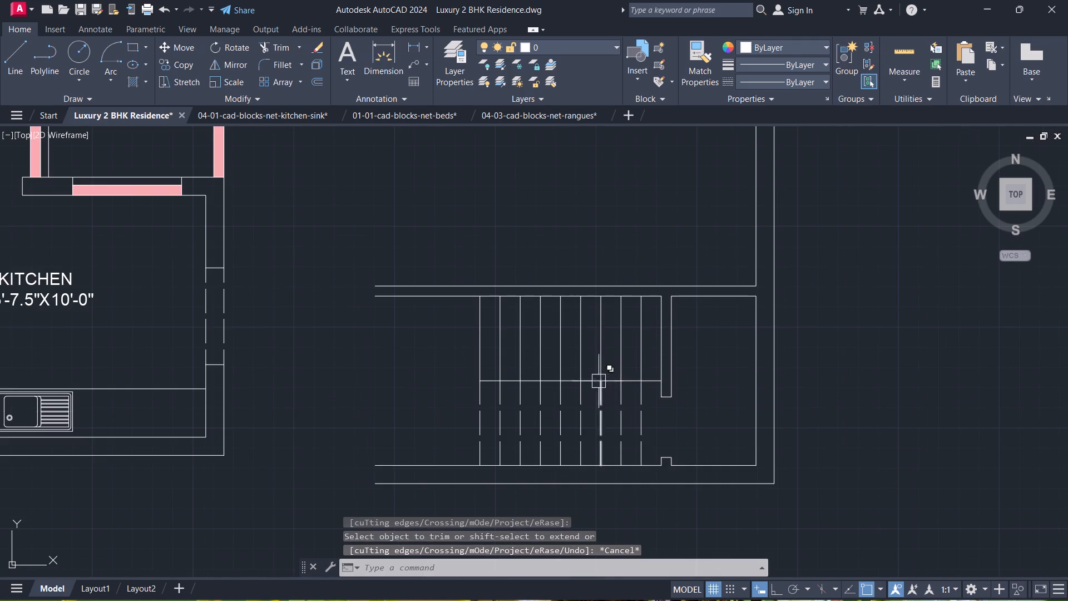
key("l")
key("space")
left_click(482, 339)
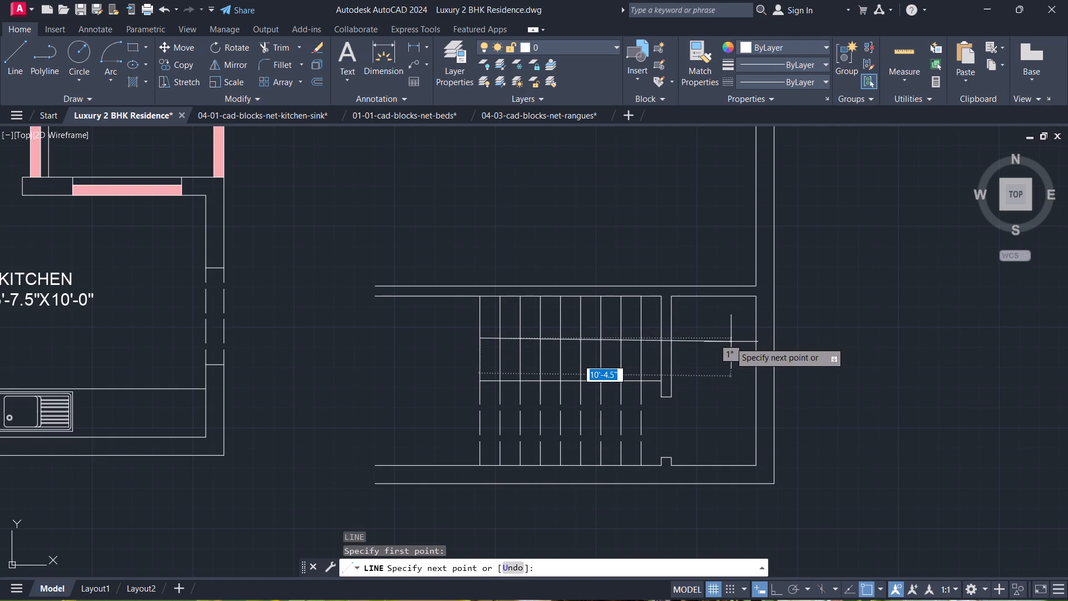
key("F8")
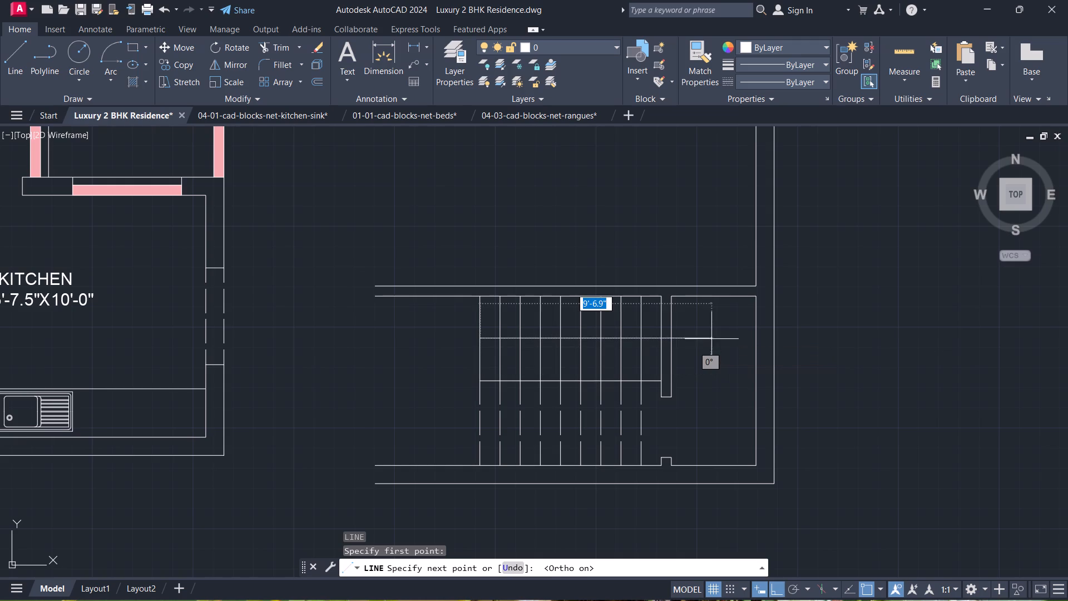
left_click(715, 342)
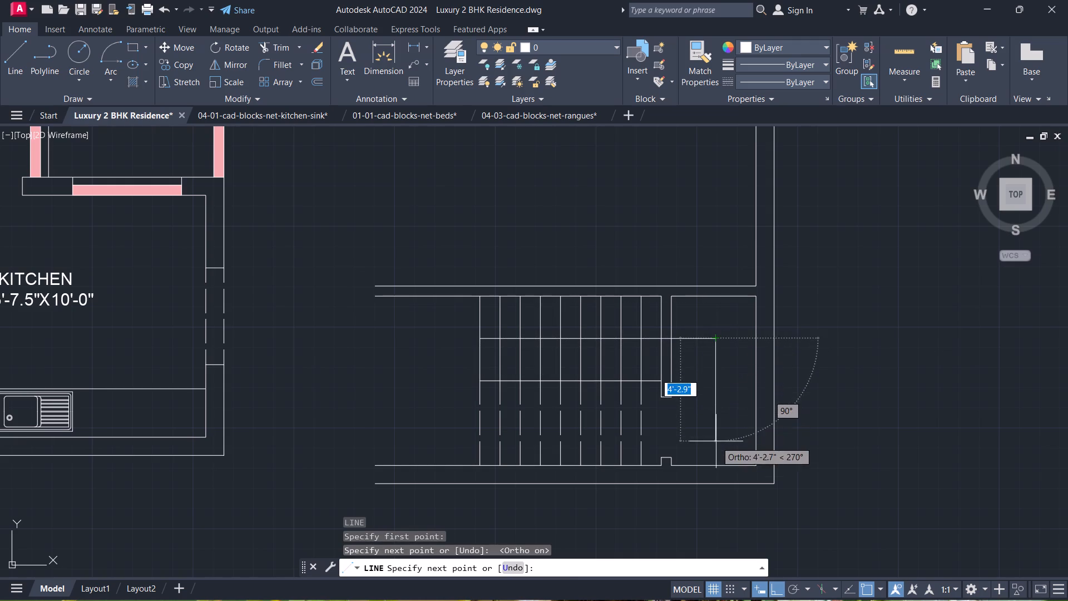
left_click(717, 443)
key("Escape")
Draw a line from the midpoint of the easternmost dashed tread line east to the walking line's vertical leg.
key("space")
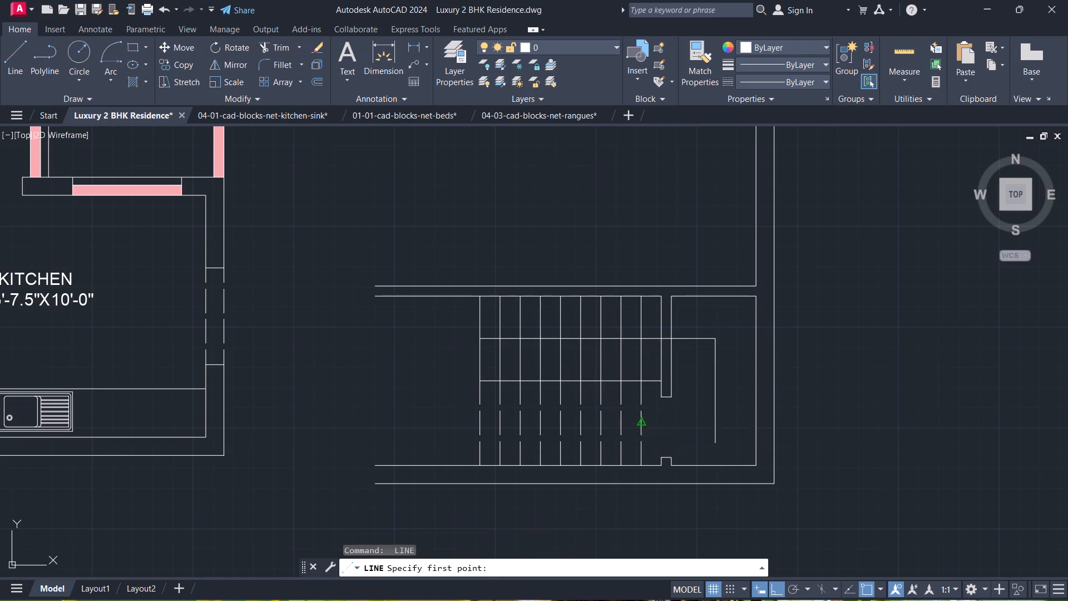
left_click(639, 426)
left_click(714, 420)
key("Escape")
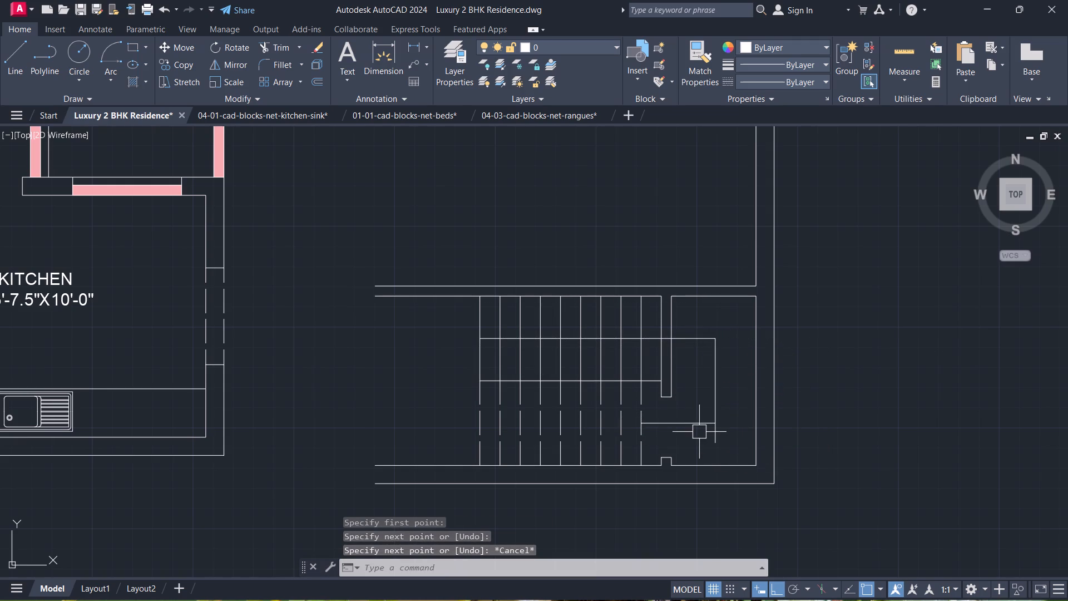
Fillet the southern walking line and the vertical leg into a sharp corner.
key("f")
key("space")
left_click(688, 425)
left_click(714, 395)
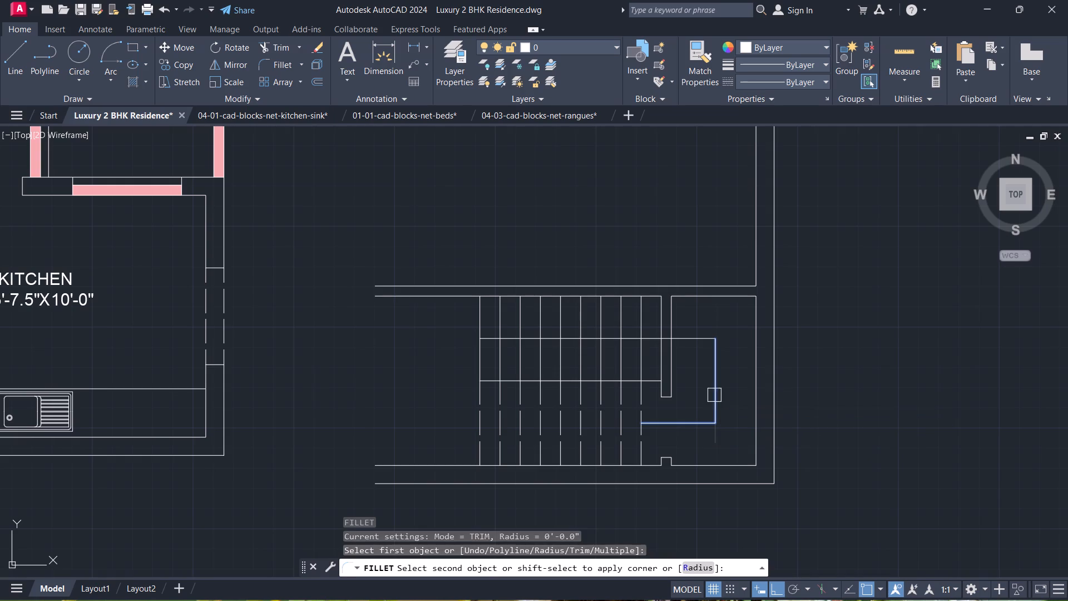
key("Escape")
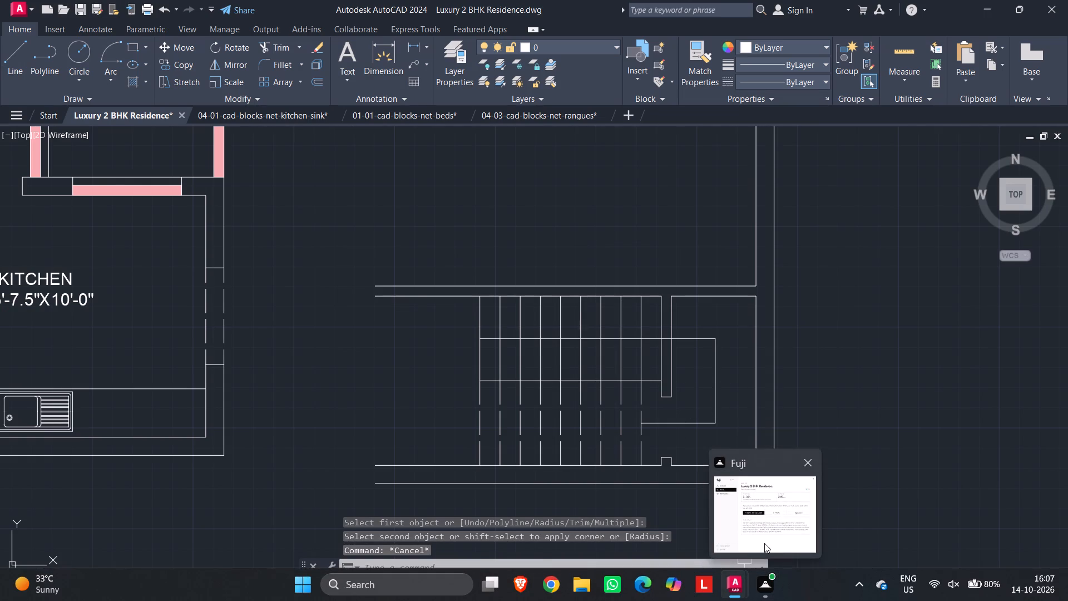
Extend the southern walking line west to the fifth dashed tread line.
scroll(570, 357, "up", 2)
middle_click_drag(645, 370, 599, 283)
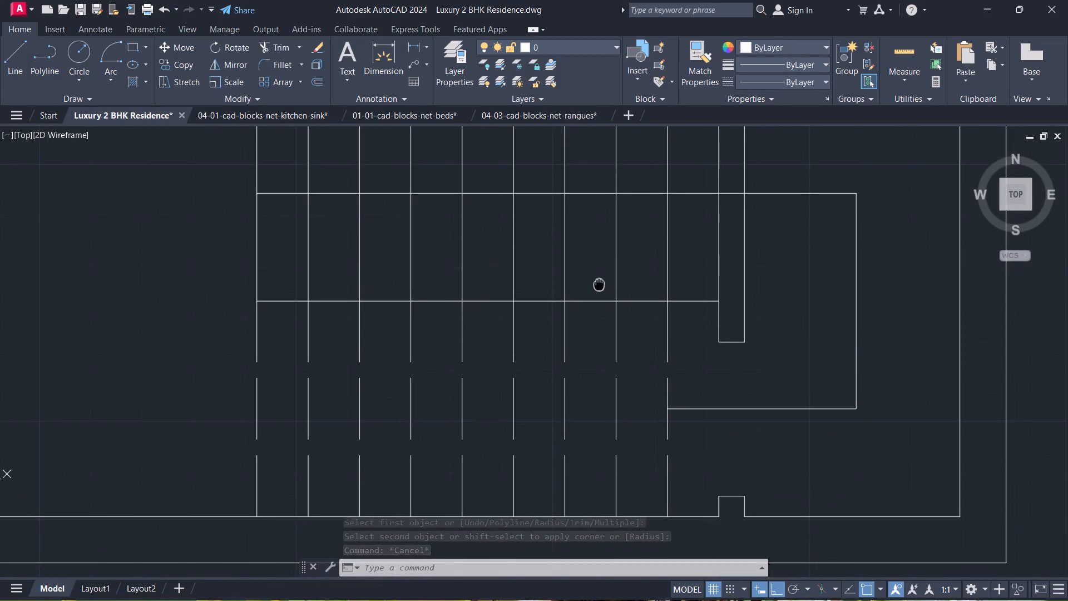
middle_click_drag(599, 283, 766, 226)
type("EX")
key("space")
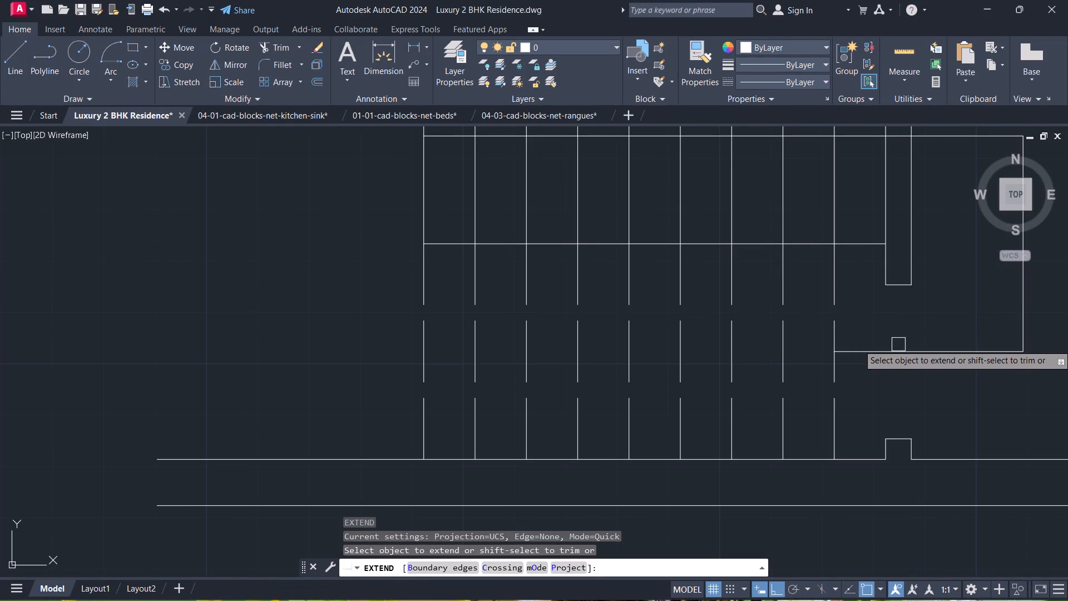
left_click(898, 344)
left_click(853, 366)
left_click(856, 353)
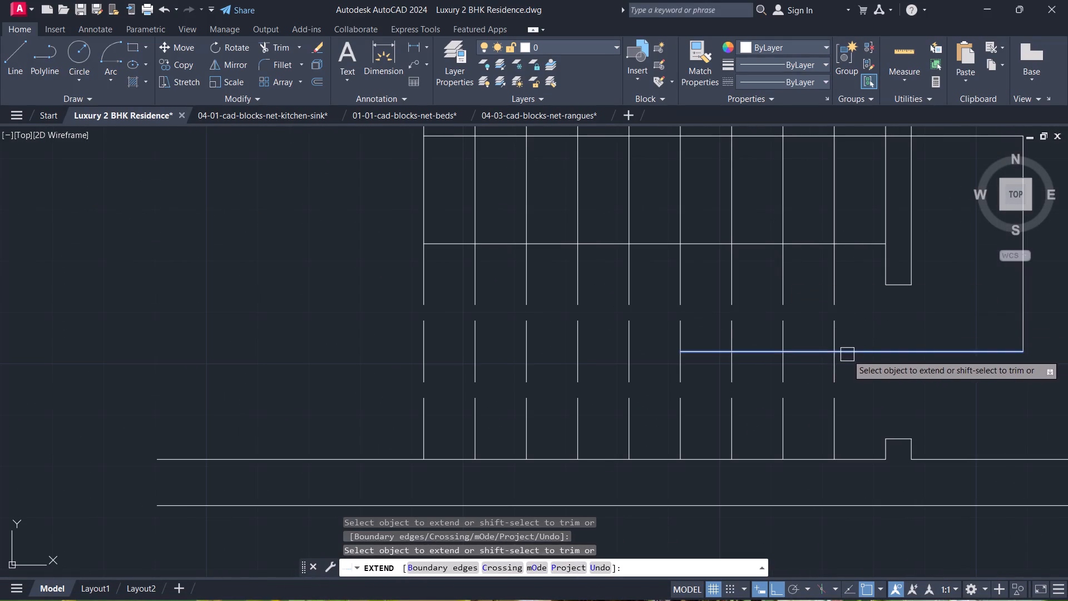
left_click(802, 347)
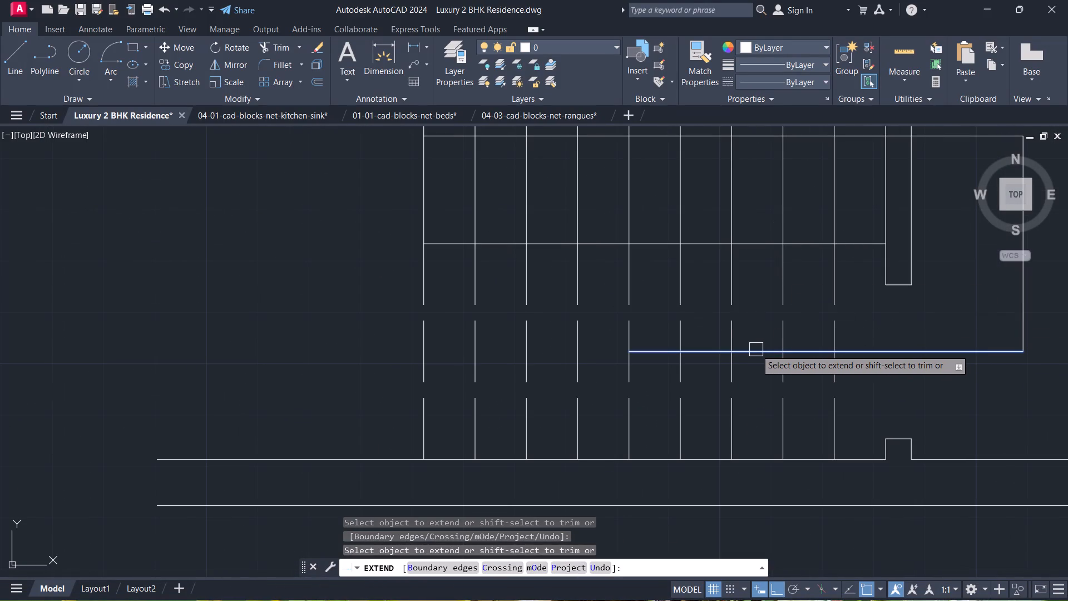
left_click(756, 349)
key("Escape")
Draw a three-sided inscribed polygon centred on the southern walking line's west end, pointing west as an arrowhead.
type("POL")
key("space")
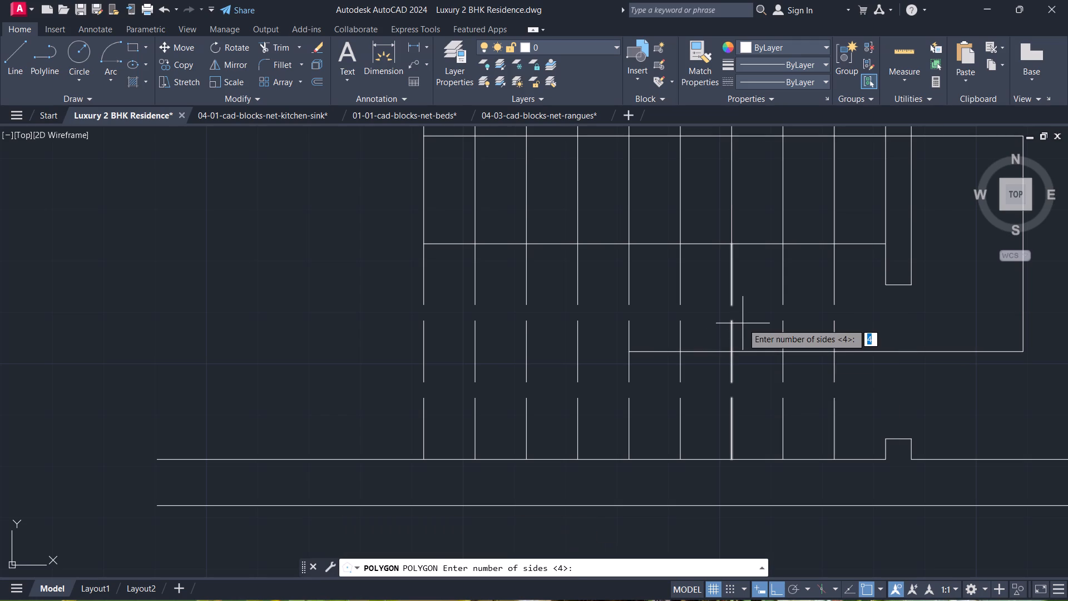
type("3")
key("Return")
scroll(637, 333, "up", 2)
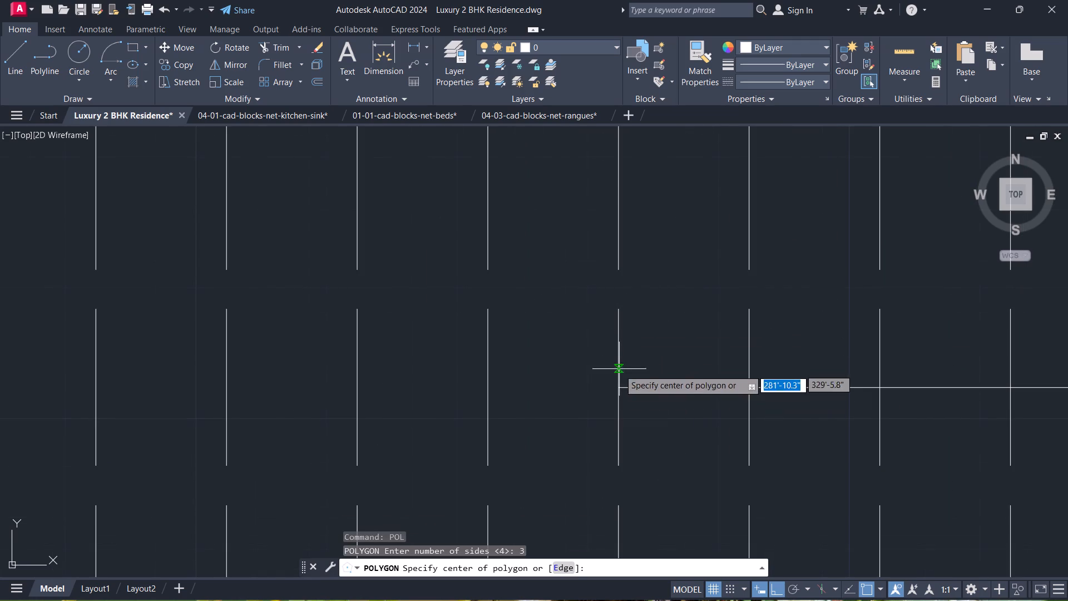
left_click(616, 393)
left_click_drag(639, 421, 616, 395)
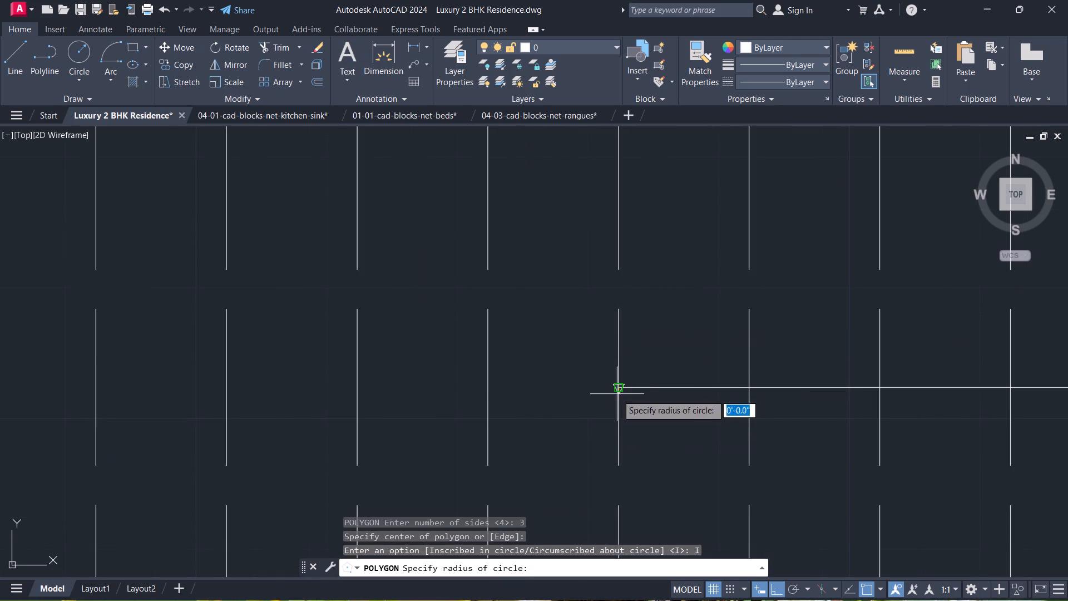
left_click_drag(616, 395, 617, 394)
left_click(581, 378)
key("Escape")
Trim away the walking line and tread line segments inside the arrowhead triangle.
scroll(616, 391, "up", 2)
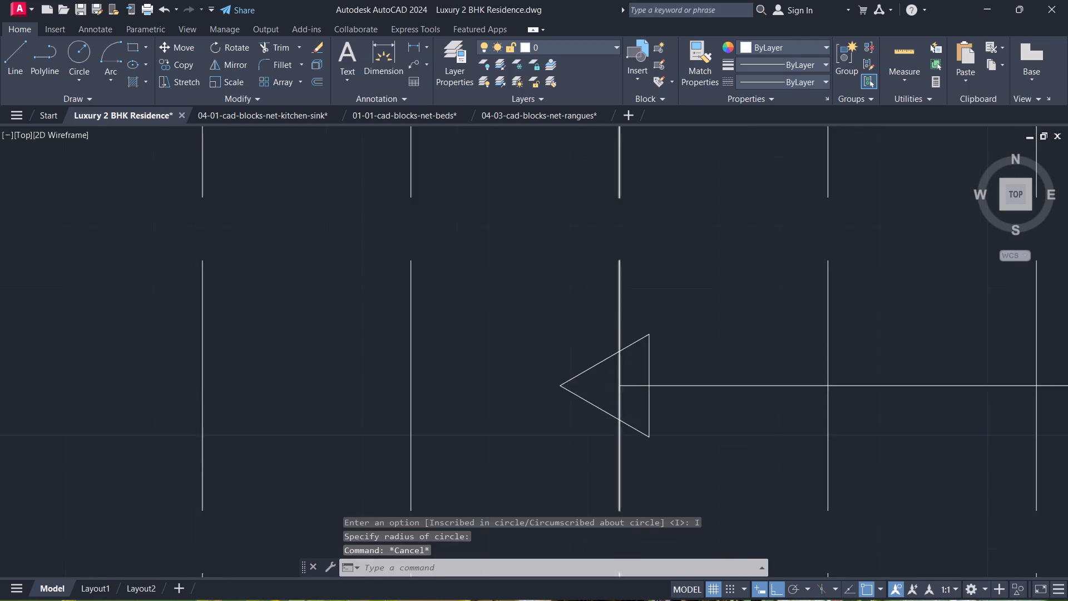
key("t")
key("r")
key("space")
left_click(632, 387)
left_click(615, 368)
key("grave")
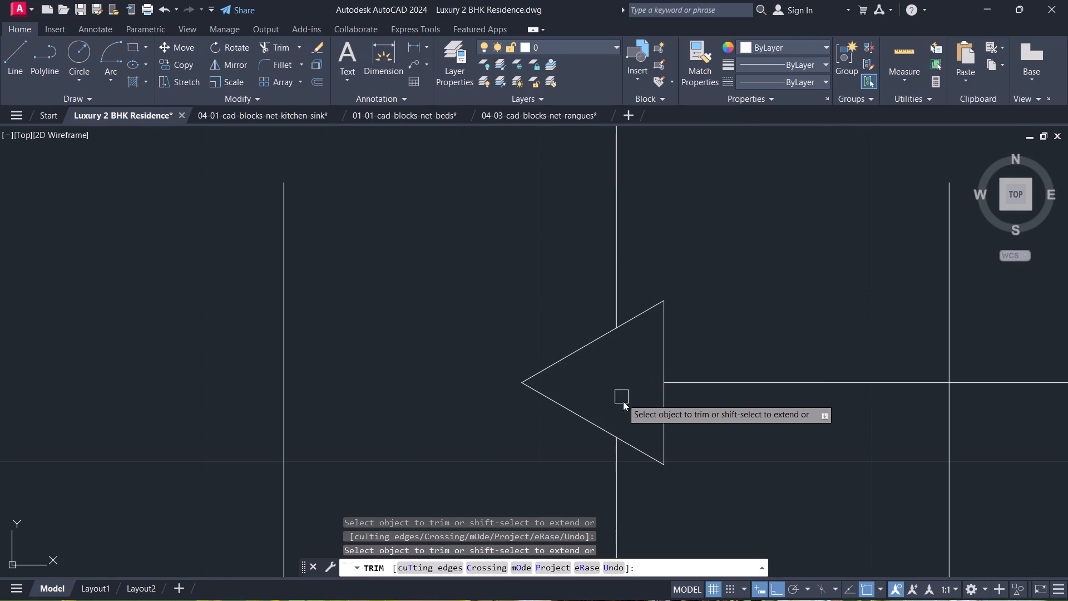
scroll(654, 416, "down", 4)
key("Escape")
scroll(685, 398, "down", 3)
key("Escape")
Fill the arrowhead triangle with a solid hatch.
scroll(692, 419, "down", 1)
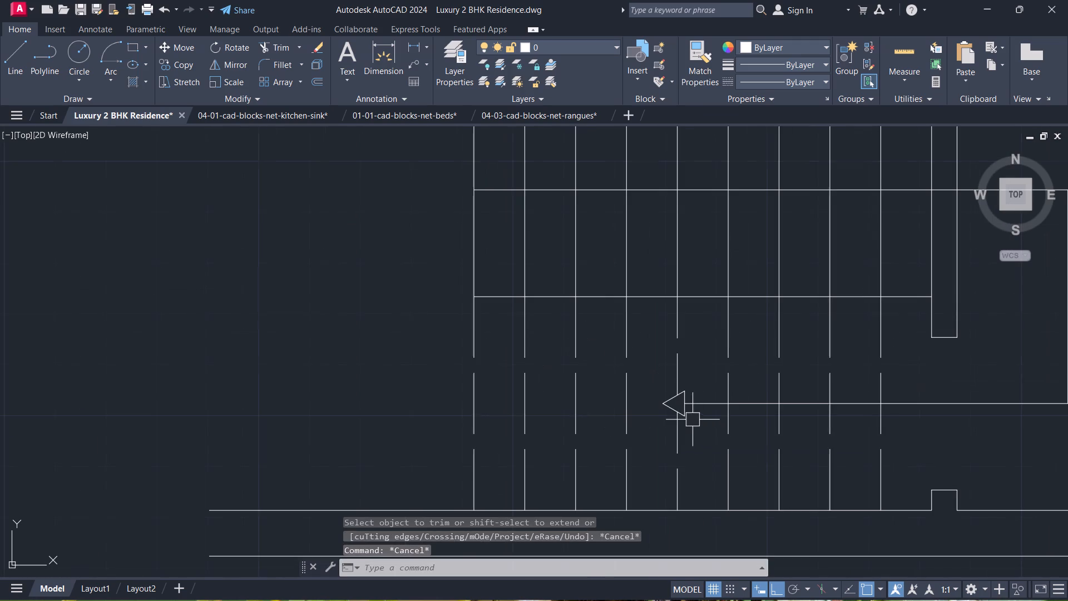
scroll(723, 383, "down", 2)
middle_click_drag(783, 351, 590, 310)
scroll(511, 357, "up", 2)
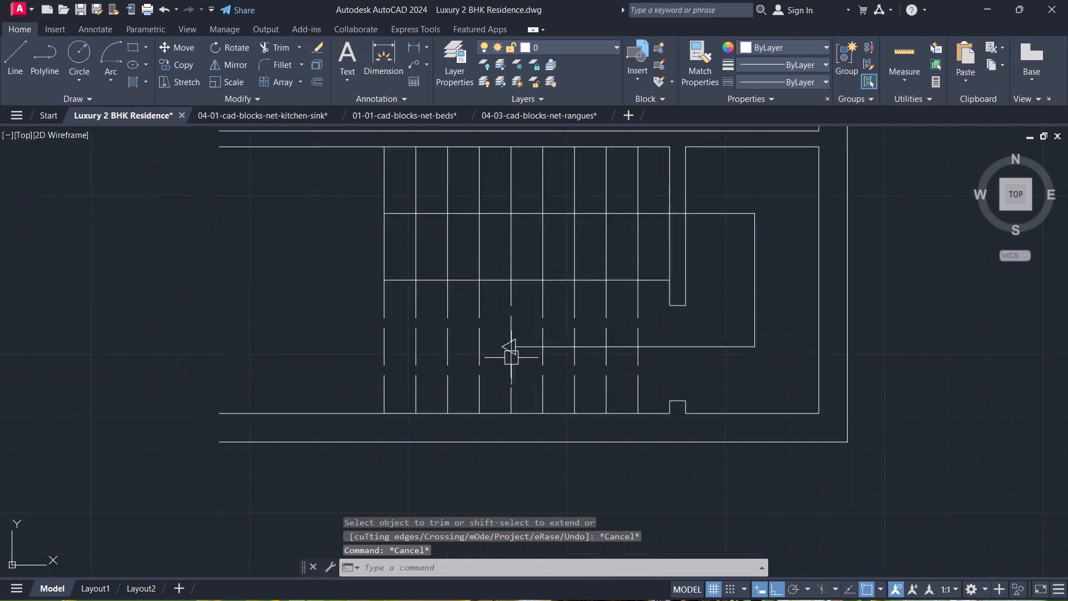
scroll(511, 358, "up", 3)
type("H")
key("space")
left_click(434, 321)
key("Escape")
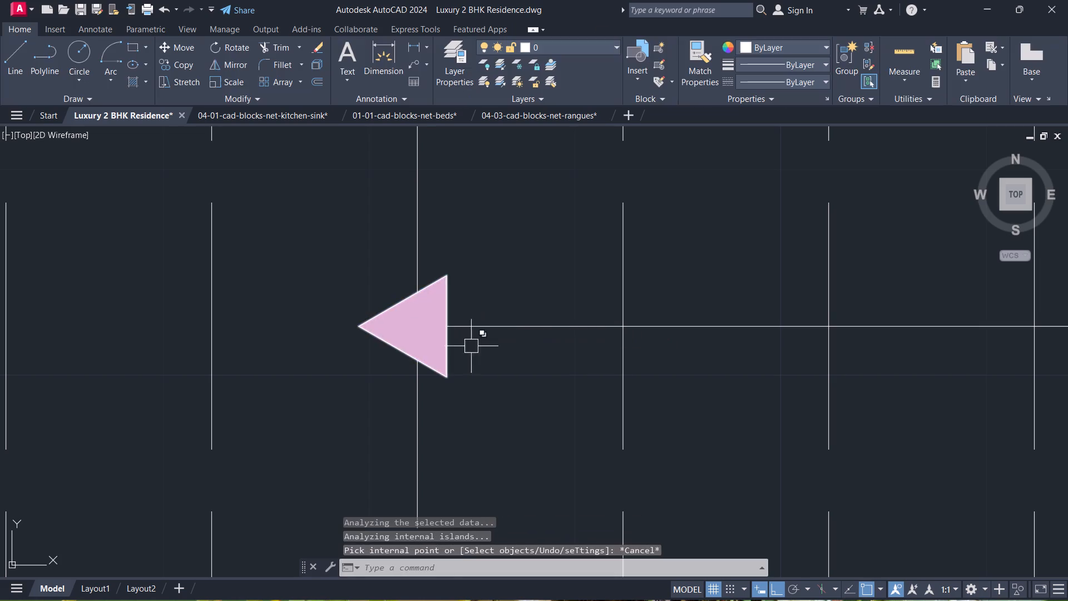
Set the colour of the stair arrowhead's solid hatch to ByLayer.
left_click(434, 320)
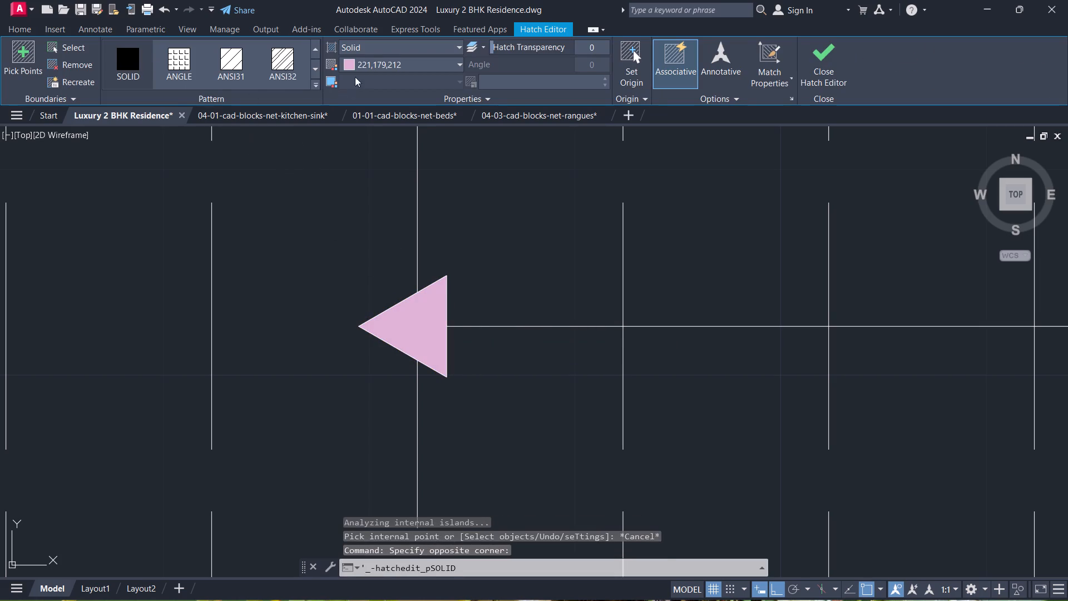
left_click(373, 67)
left_click(390, 166)
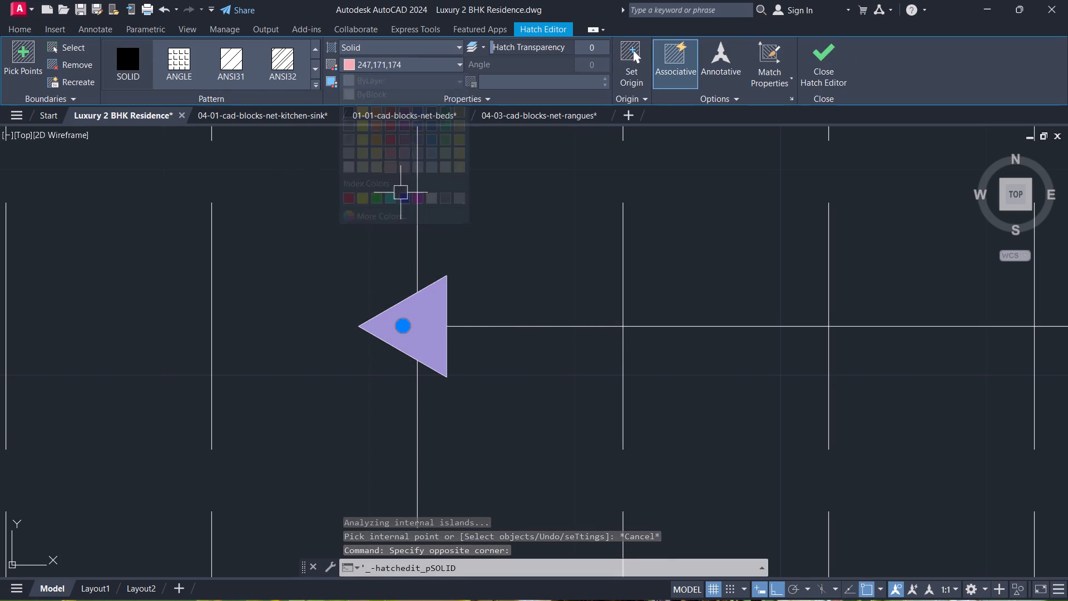
left_click(410, 66)
left_click(357, 78)
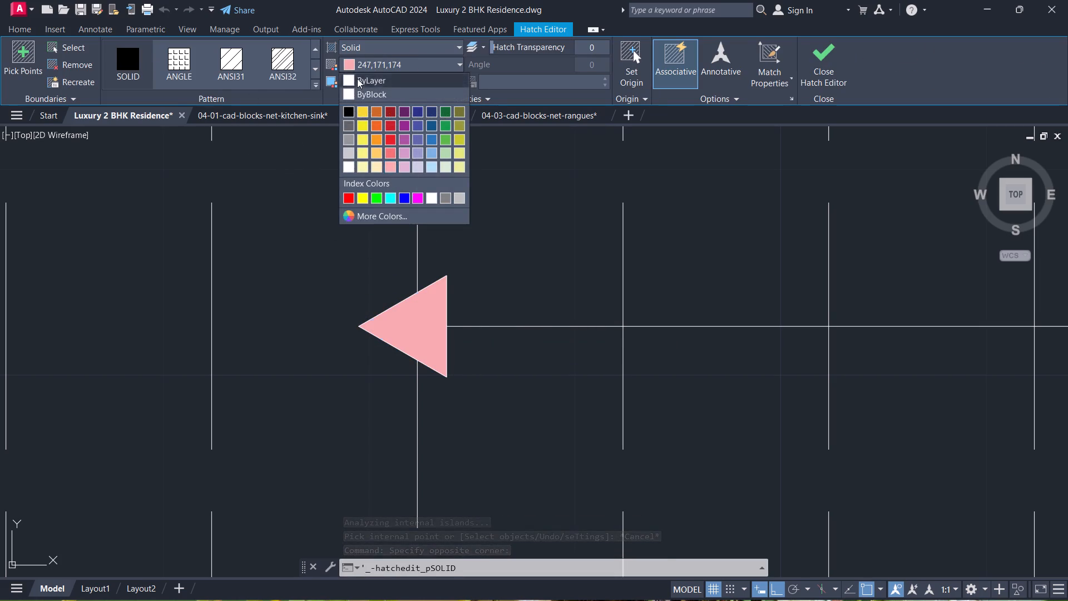
key("Escape")
Offset the inner west wall line of the room south of the kitchen 18'-9" to the east.
scroll(525, 245, "down", 5)
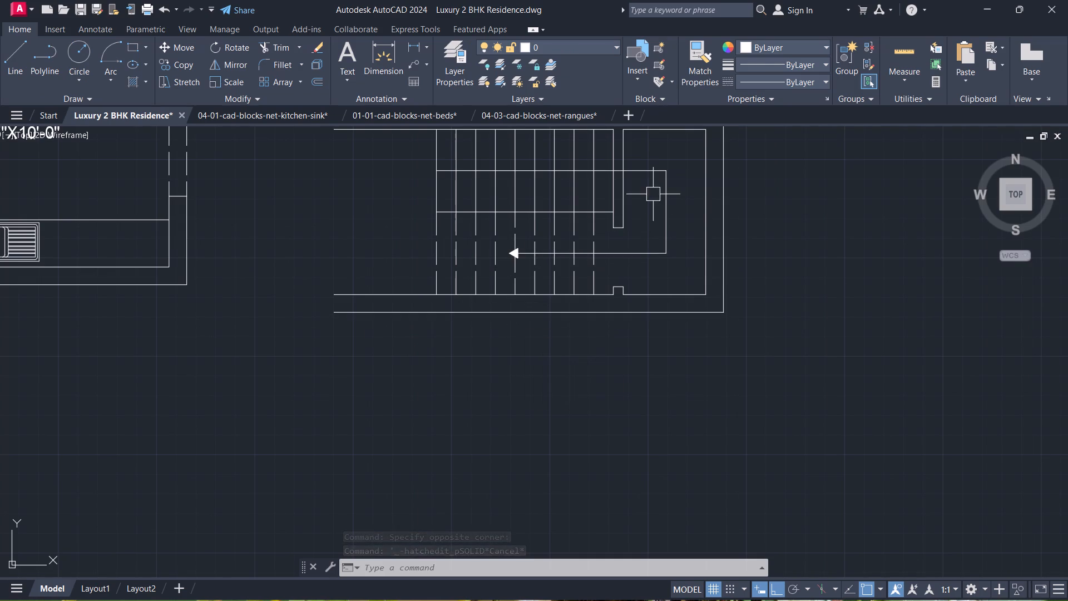
scroll(656, 239, "up", 1)
scroll(573, 219, "down", 1)
middle_click_drag(578, 223, 638, 351)
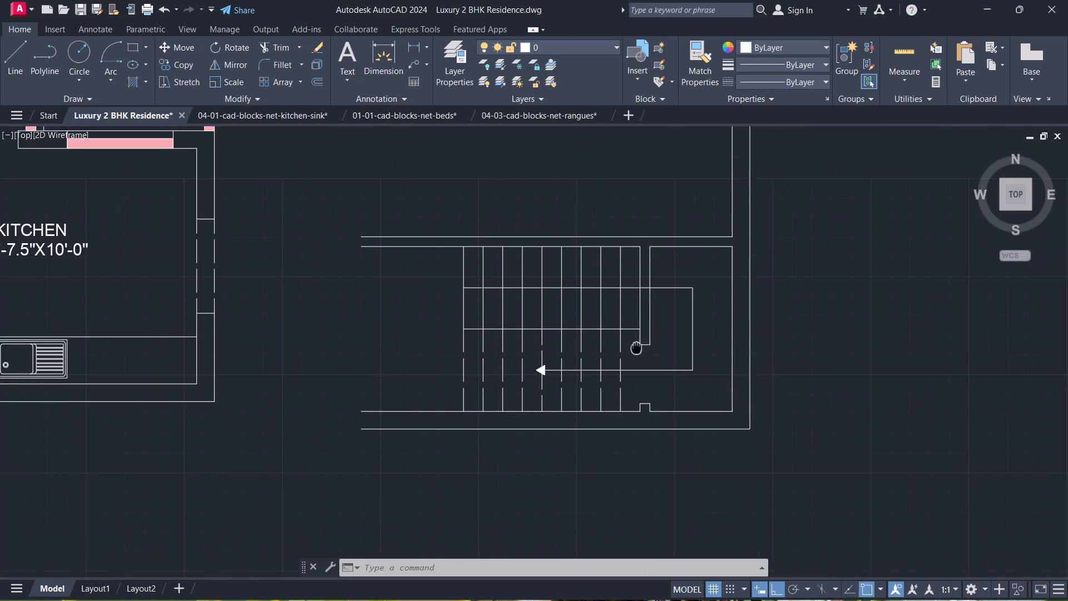
middle_click_drag(638, 351, 638, 352)
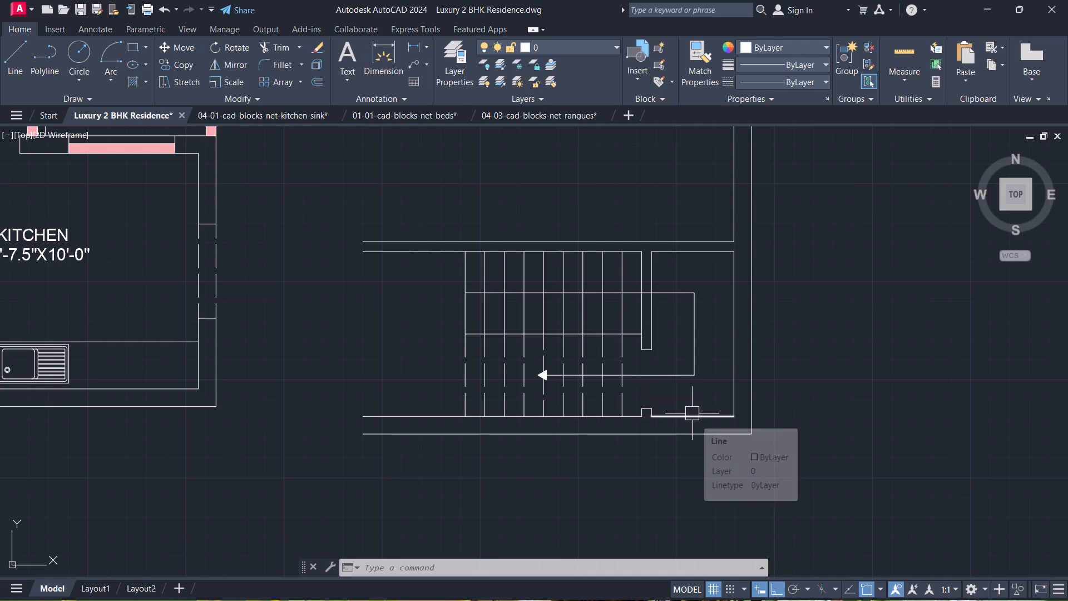
scroll(345, 380, "down", 2)
middle_click(345, 380)
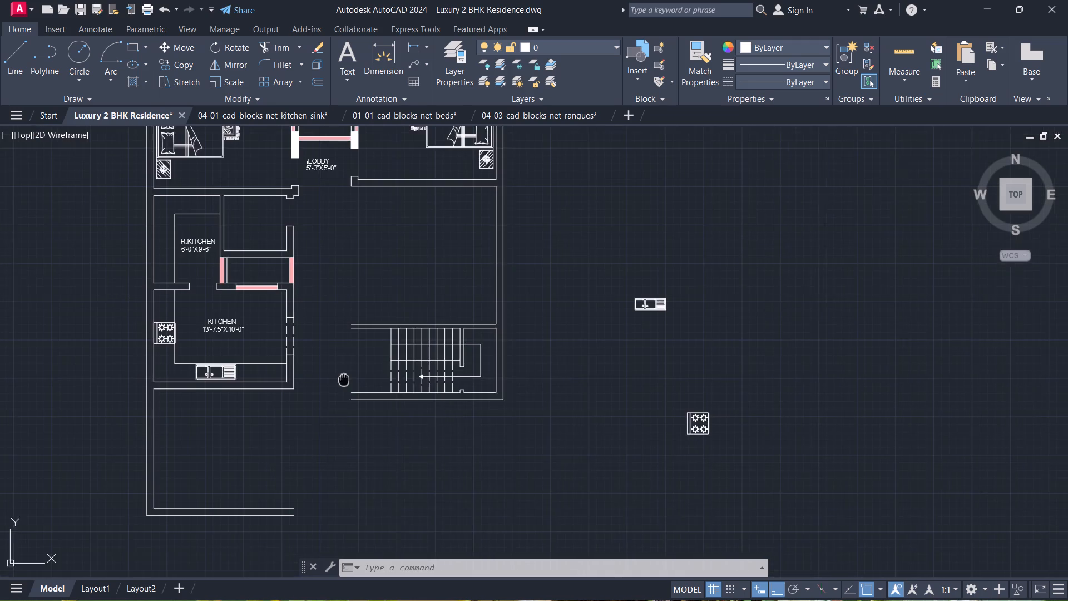
middle_click_drag(269, 452, 370, 316)
scroll(392, 255, "up", 1)
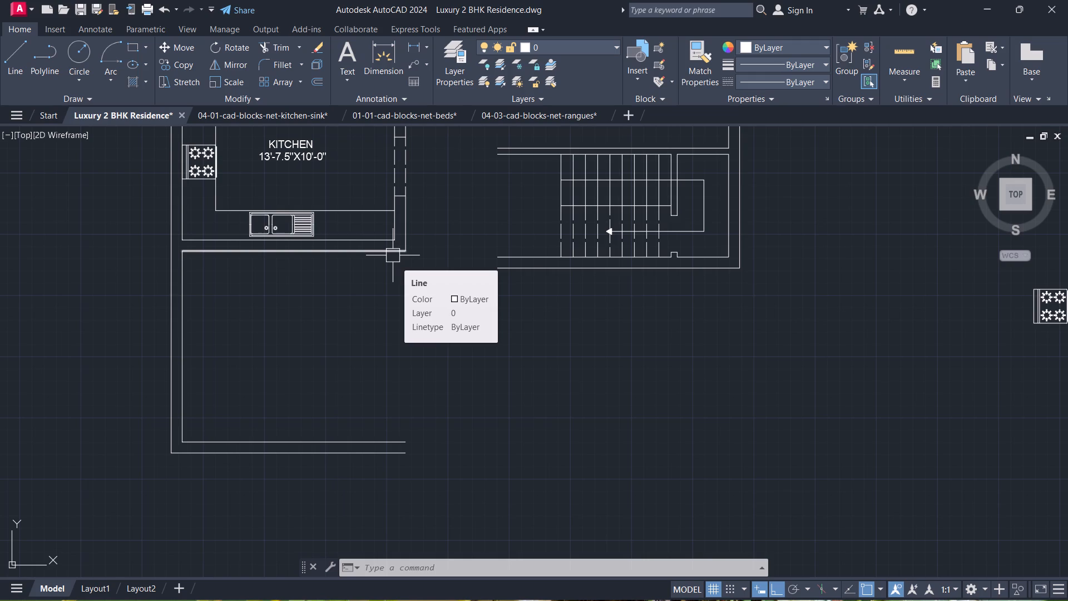
type("O 18'")
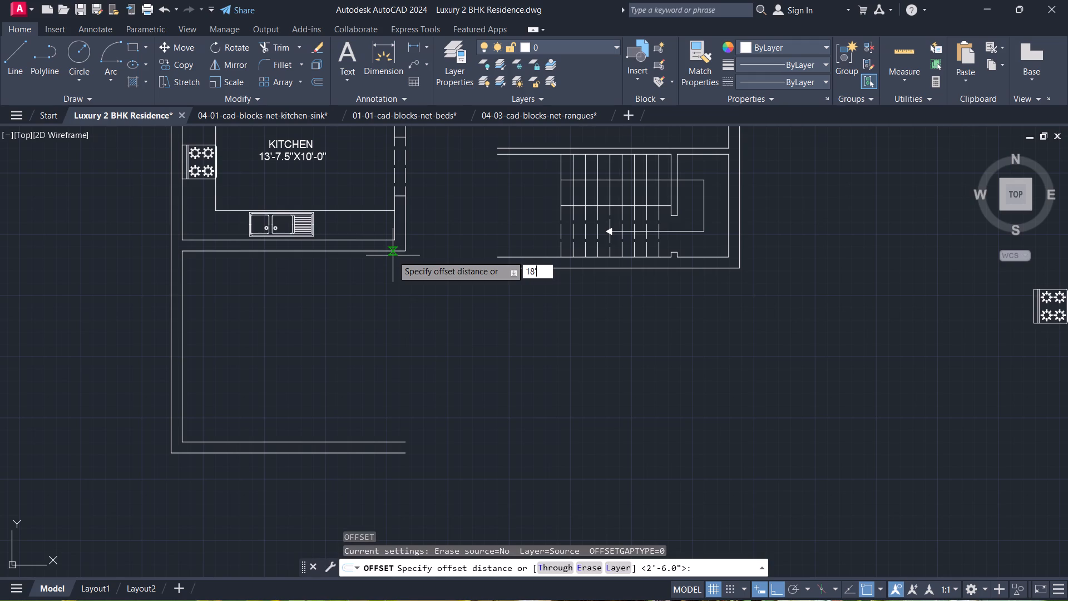
key("9")
key("Return")
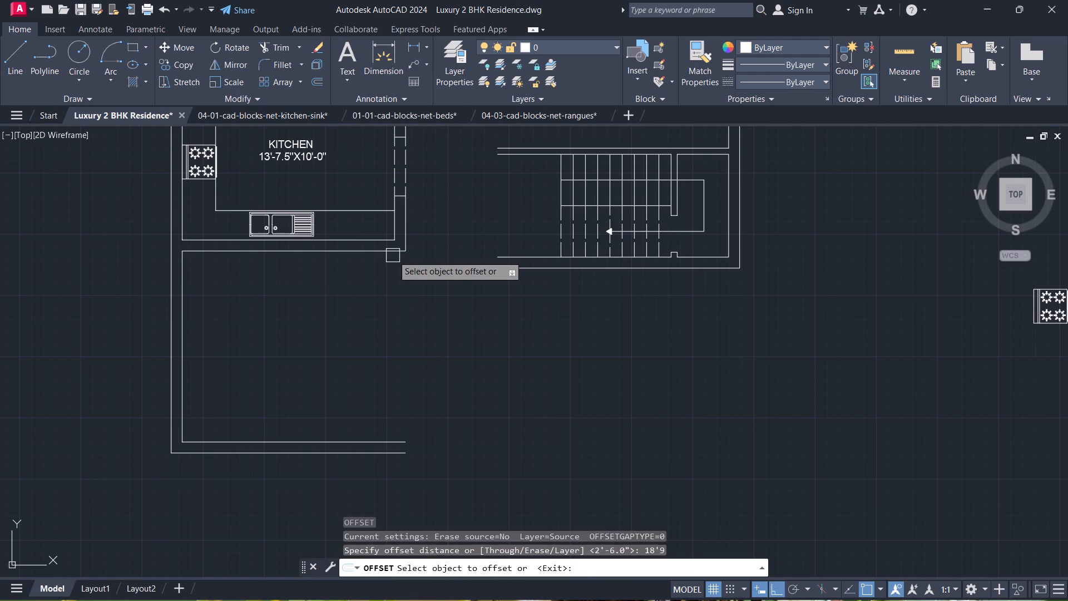
left_click(181, 337)
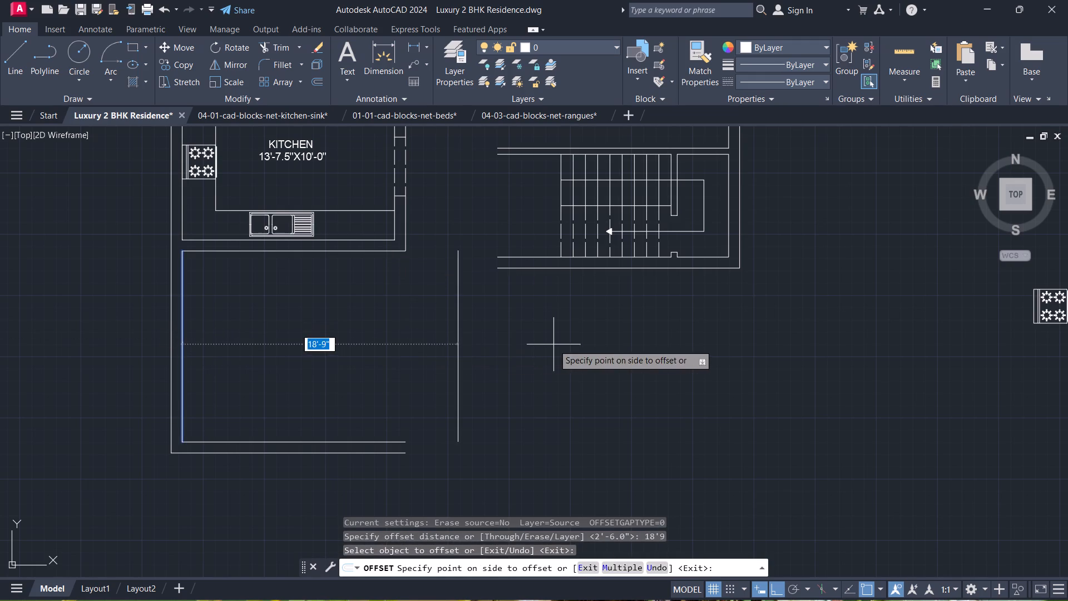
left_click(553, 344)
key("Escape")
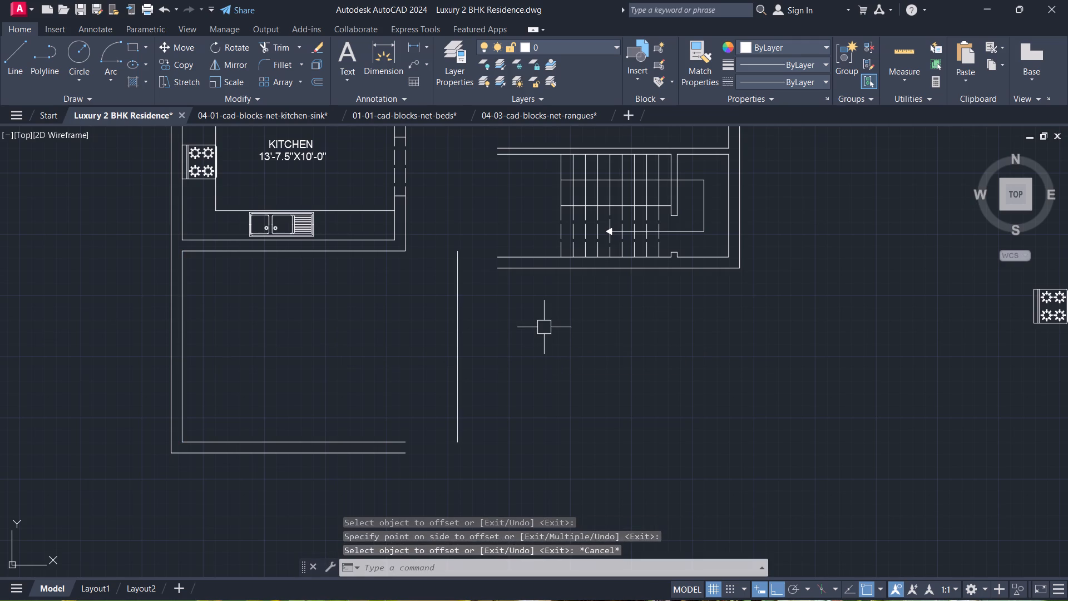
Measure the horizontal distance from the kitchen's outer southeast corner to the new vertical wall line.
key("d")
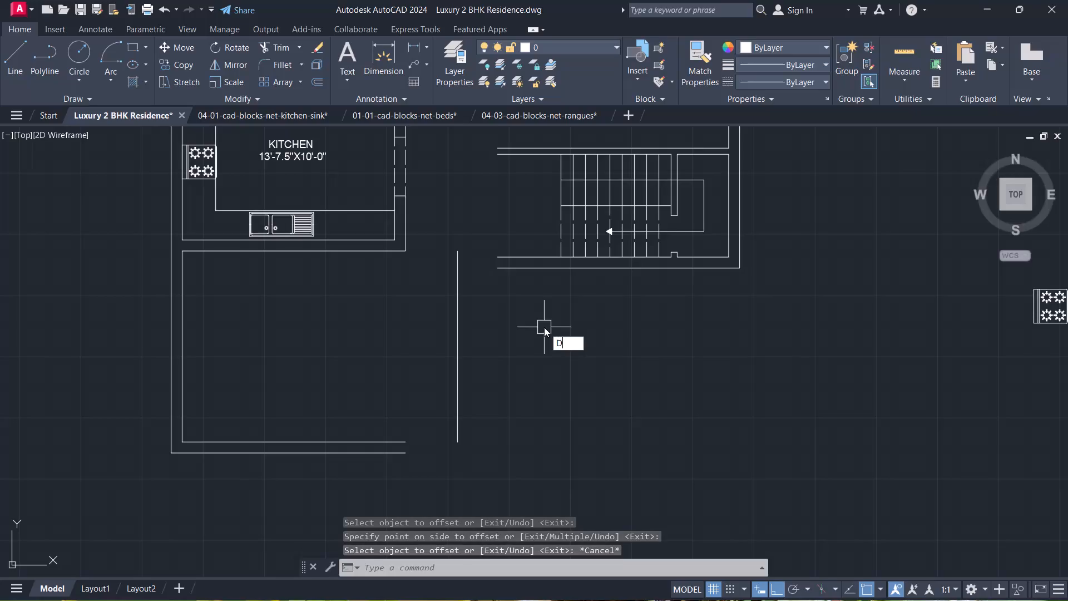
type("I")
key("space")
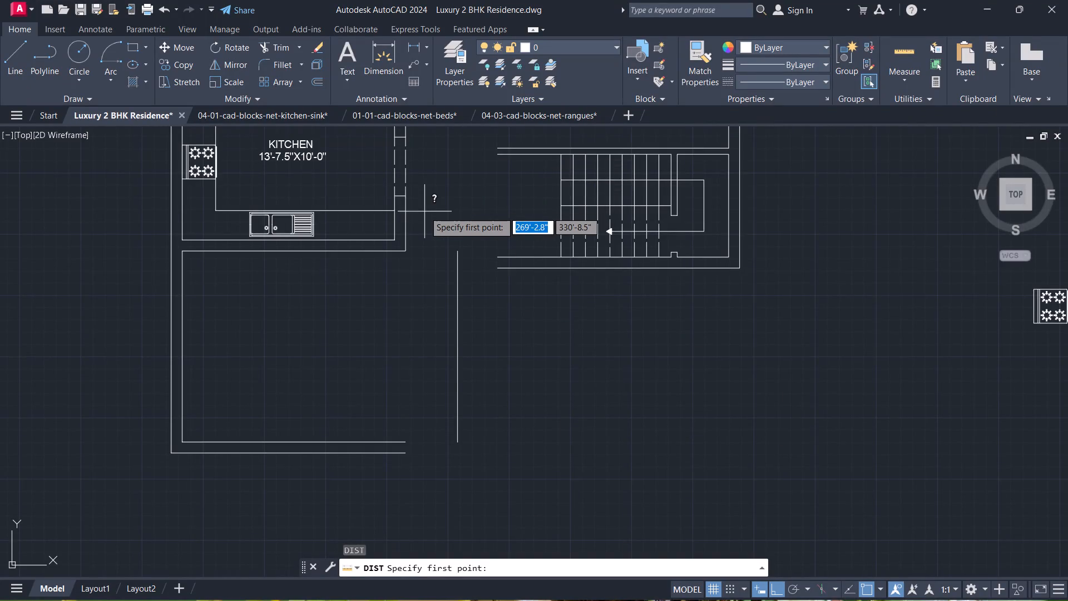
scroll(422, 215, "up", 1)
left_click(395, 273)
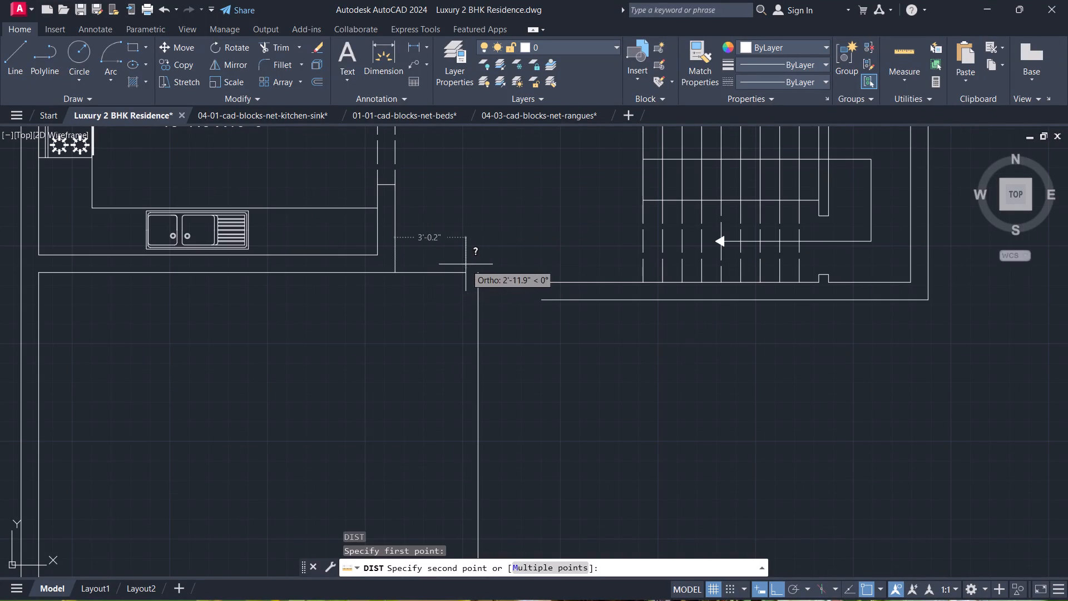
key("Escape")
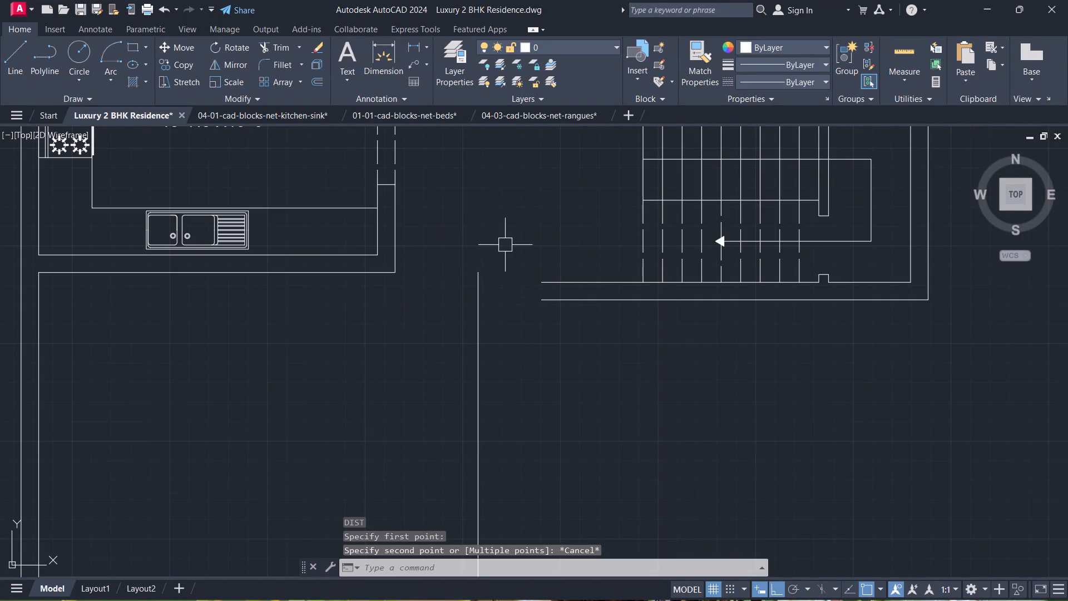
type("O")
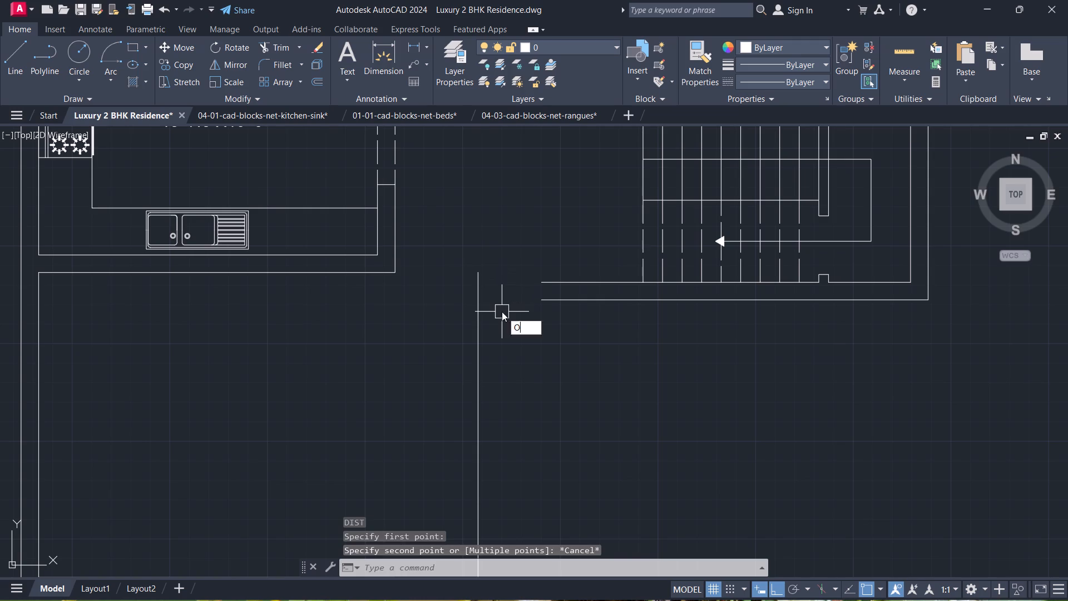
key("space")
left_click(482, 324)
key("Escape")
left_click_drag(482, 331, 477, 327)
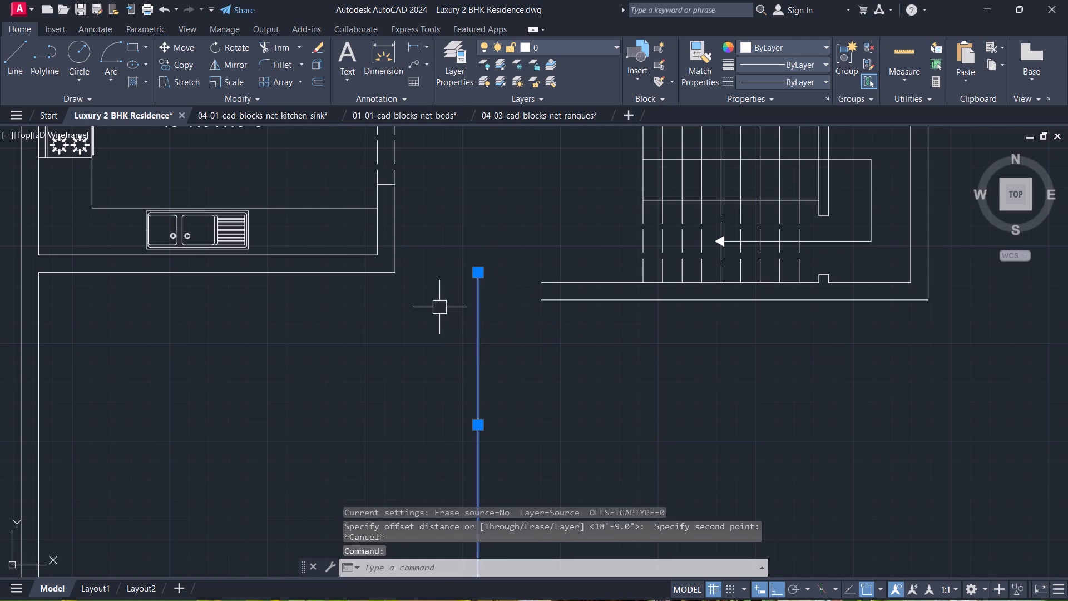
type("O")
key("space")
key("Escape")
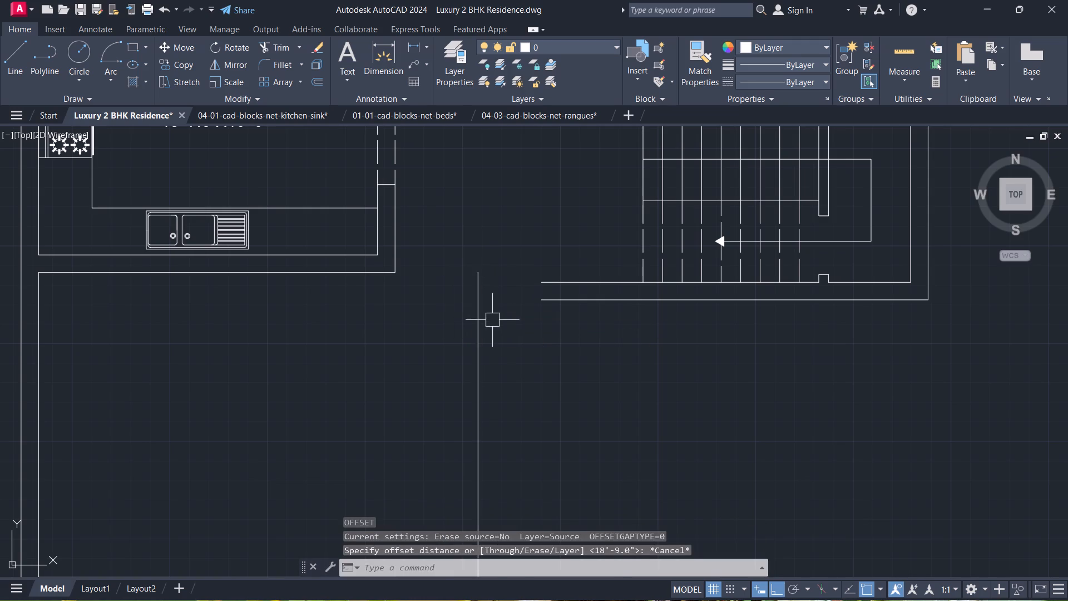
Move the new vertical wall line of the room south of the kitchen 1" to the east.
left_click(492, 320)
left_click(435, 303)
type("M")
key("space")
left_click(435, 303)
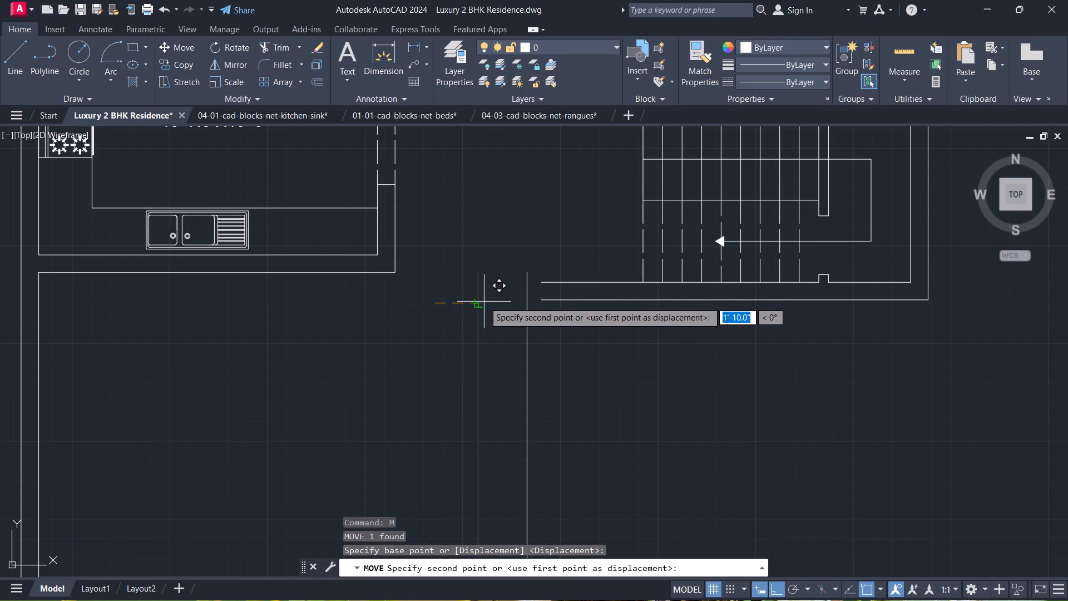
key("1")
key("Return")
key("Escape")
Measure again the gap between the kitchen's outer southeast corner and the moved wall line.
scroll(438, 269, "up", 1)
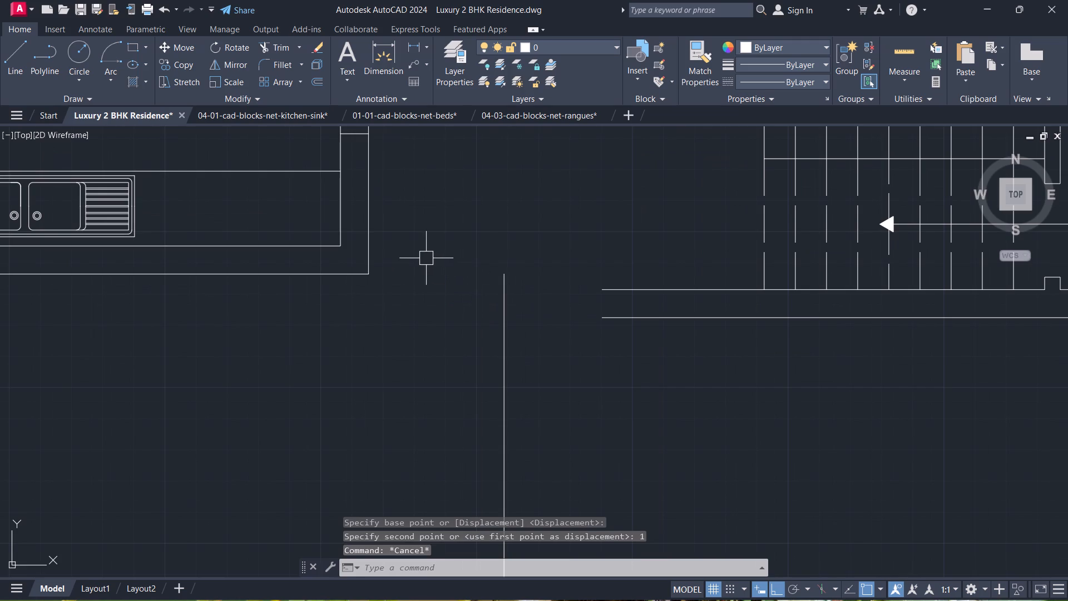
key("d")
key("o")
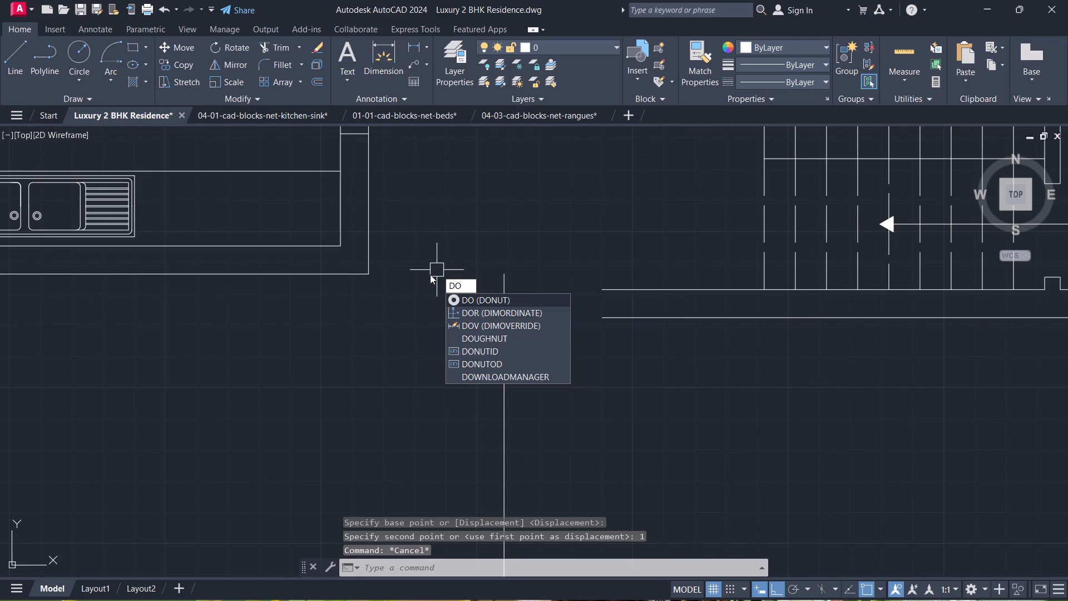
key("BackSpace")
key("i")
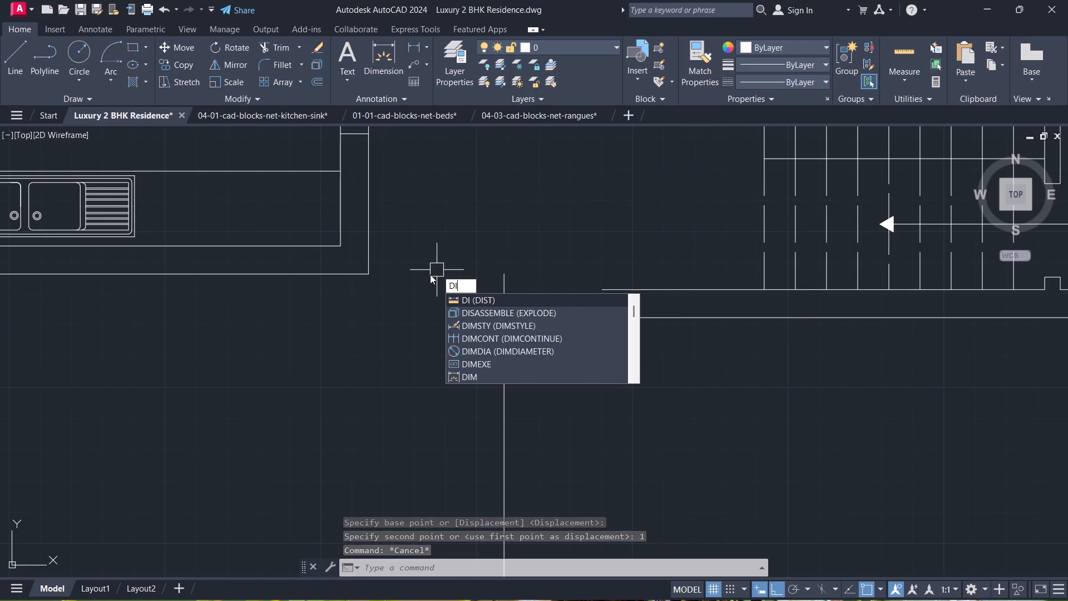
key("space")
left_click(372, 276)
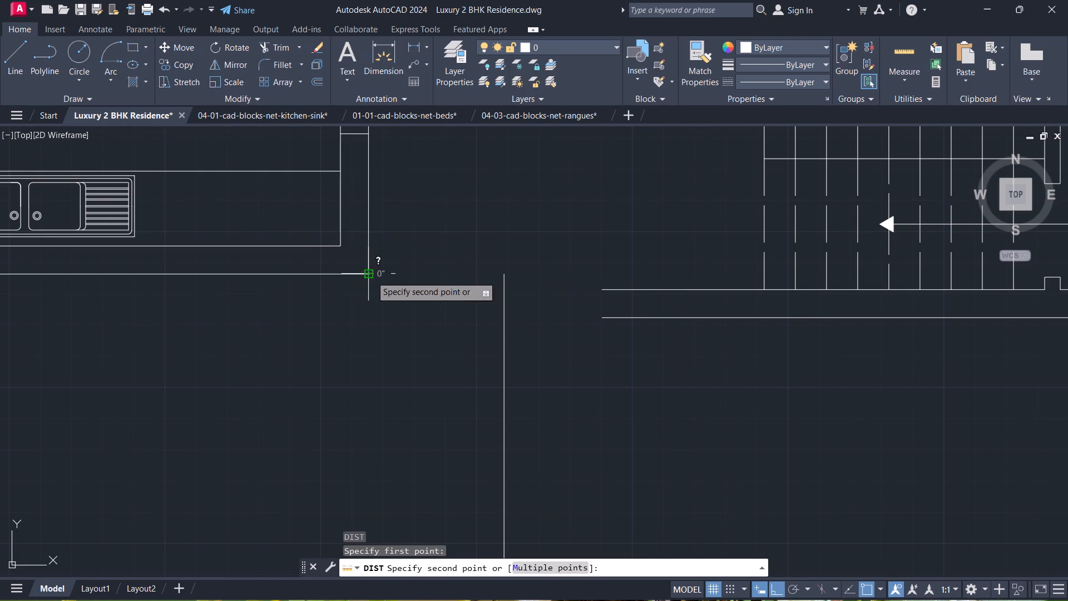
key("Escape")
Move the room's new vertical wall line another 2.5" to the east.
scroll(502, 318, "up", 2)
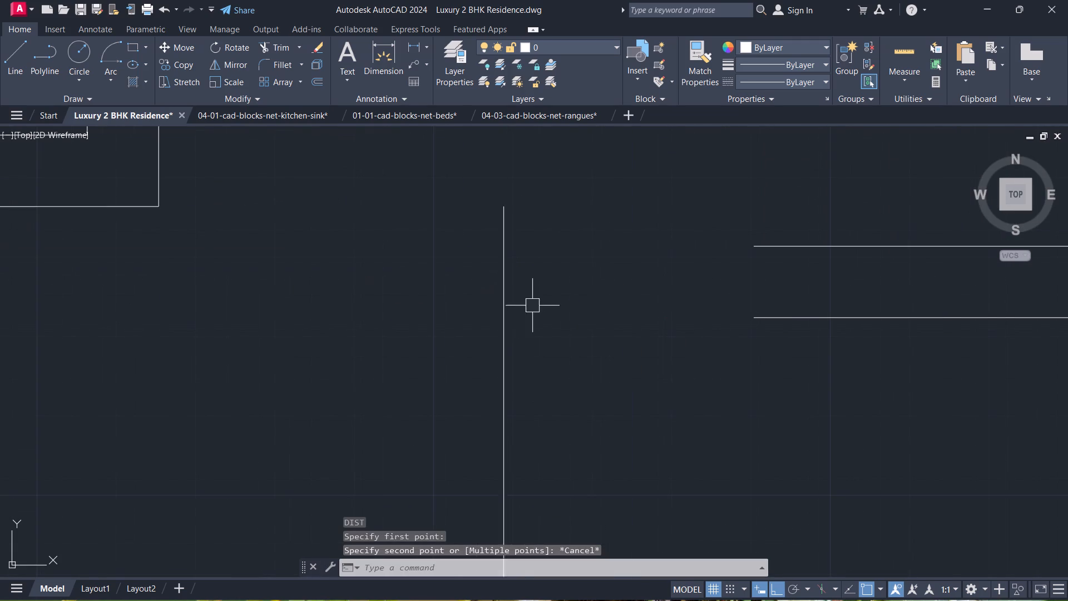
left_click_drag(532, 306, 490, 299)
left_click(461, 293)
key("m")
key("space")
left_click(459, 302)
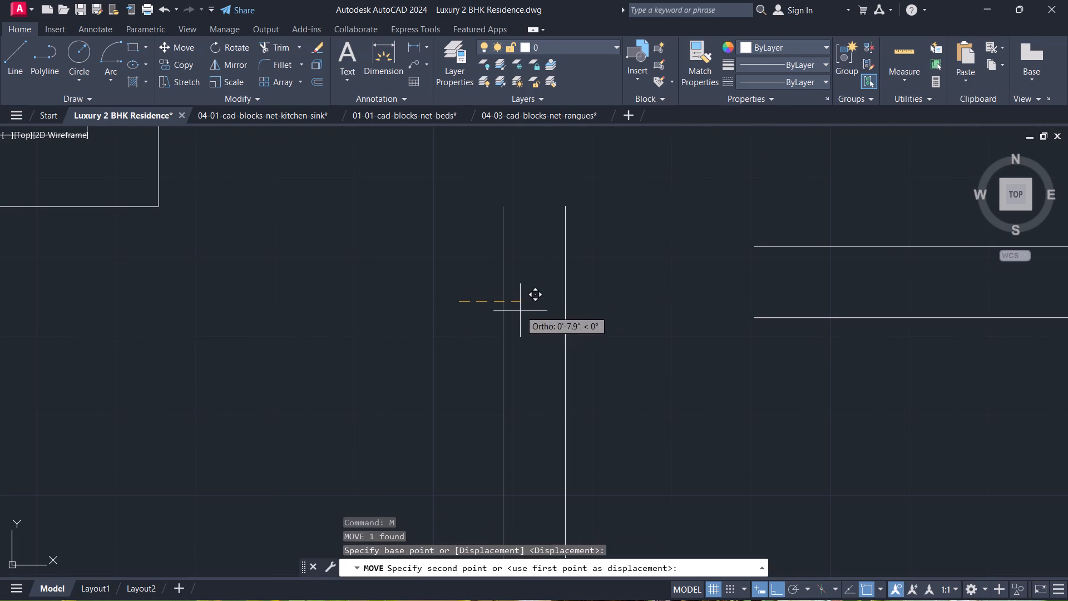
type("2.5")
key("Return")
key("Escape")
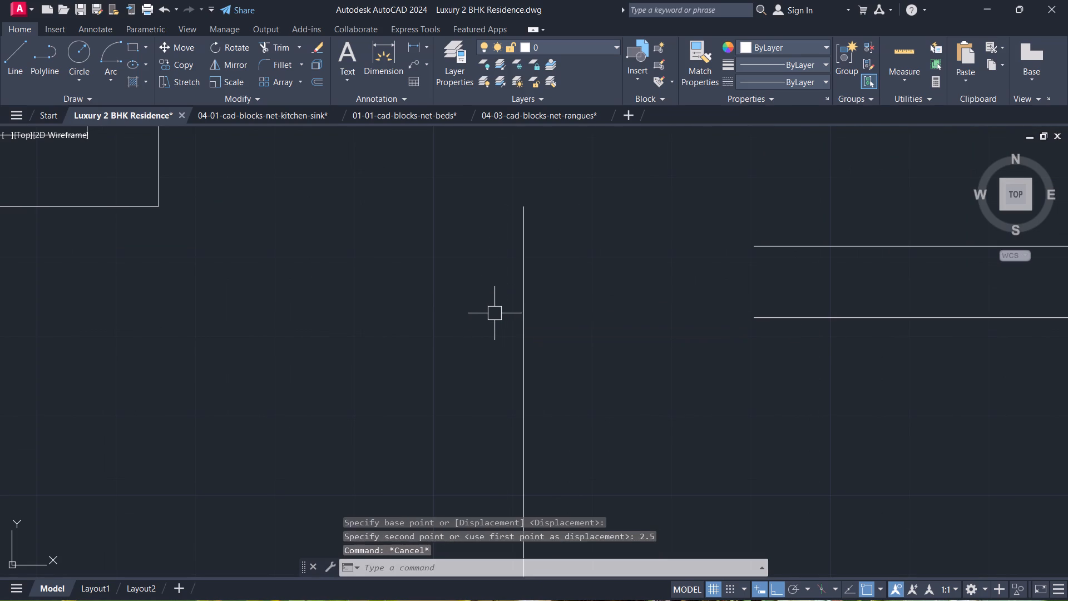
Measure the distance from the kitchen's outer southeast corner to the top end of the shifted wall line.
scroll(217, 264, "down", 1)
type("DI")
key("space")
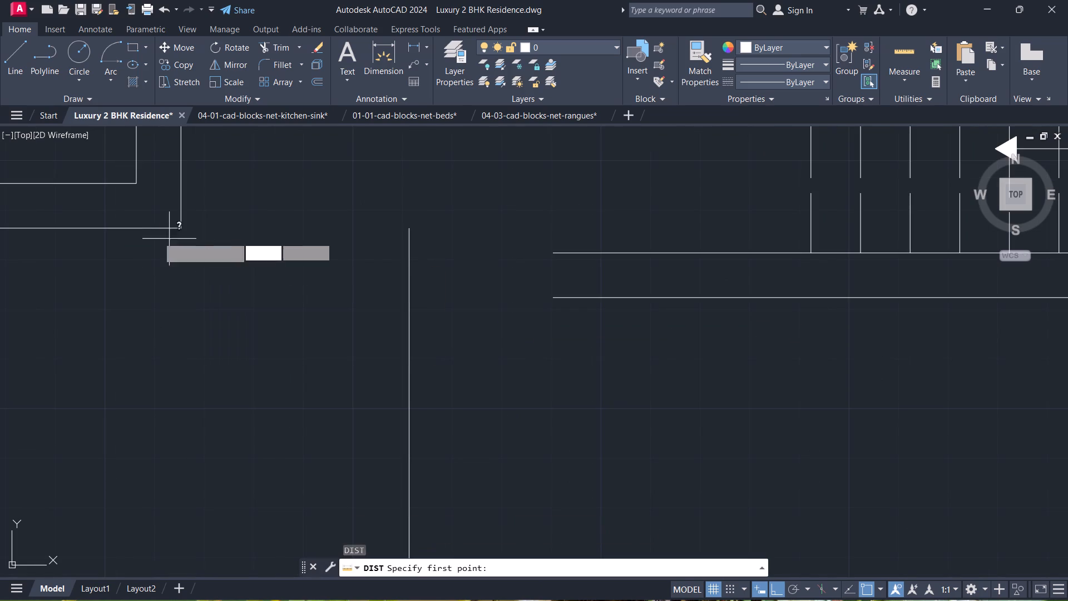
left_click_drag(183, 232, 193, 238)
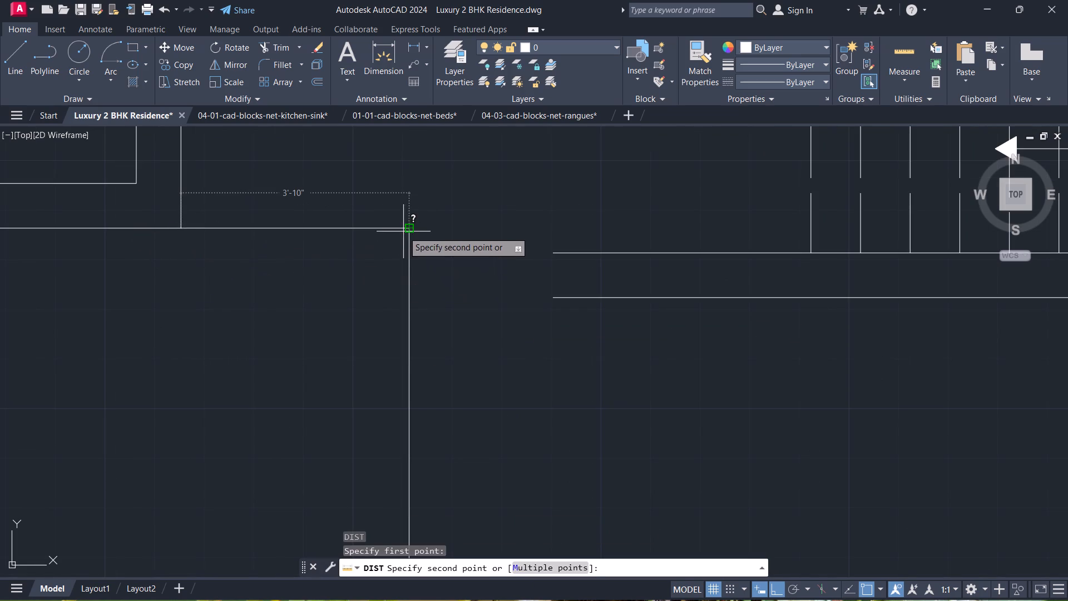
key("Escape")
Fillet the room's inner south wall line with the new east wall line into a sharp, zero-radius corner.
scroll(452, 252, "down", 5)
middle_click_drag(451, 250, 427, 217)
scroll(436, 226, "up", 2)
middle_click_drag(370, 325, 428, 255)
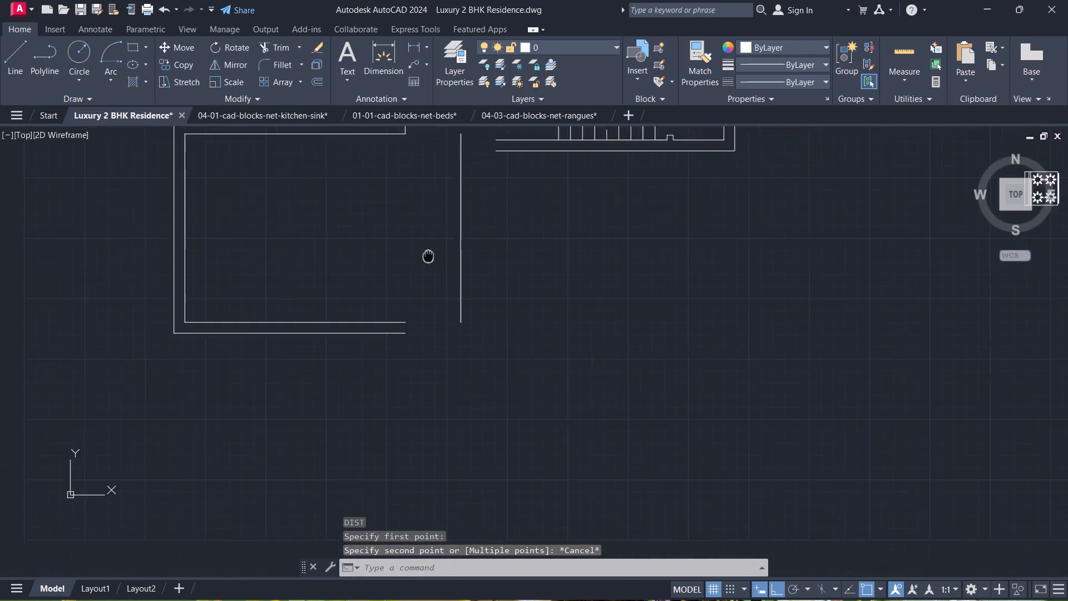
middle_click_drag(428, 255, 494, 206)
key("f")
key("space")
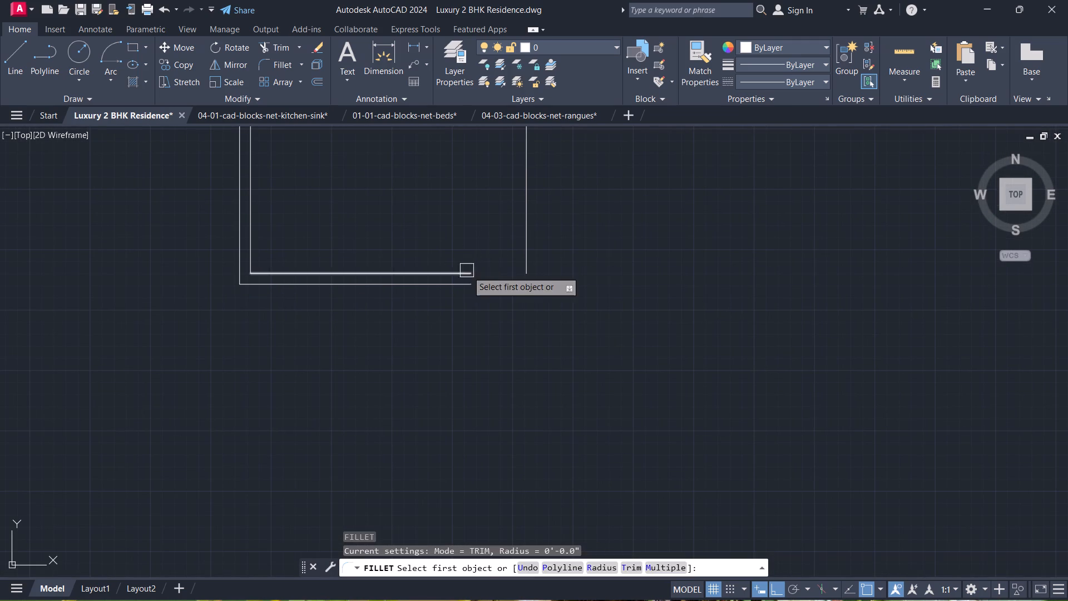
left_click(463, 267)
left_click(529, 242)
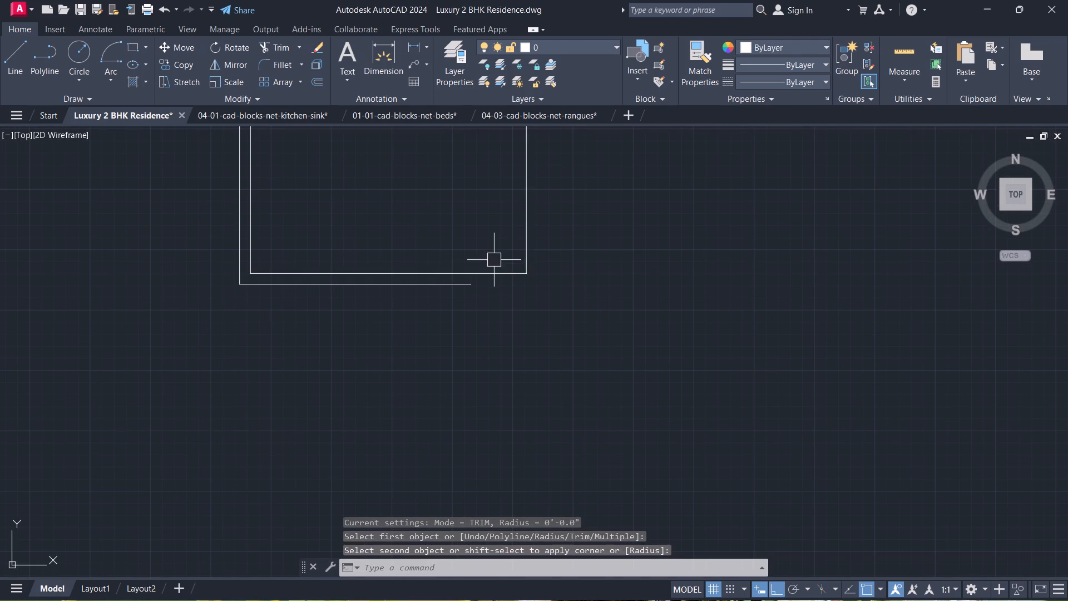
key("Escape")
Offset the east wall line of the room south of the kitchen 9" to the east.
scroll(486, 259, "down", 3)
middle_click_drag(486, 258, 443, 307)
scroll(486, 259, "up", 1)
key("o")
key("space")
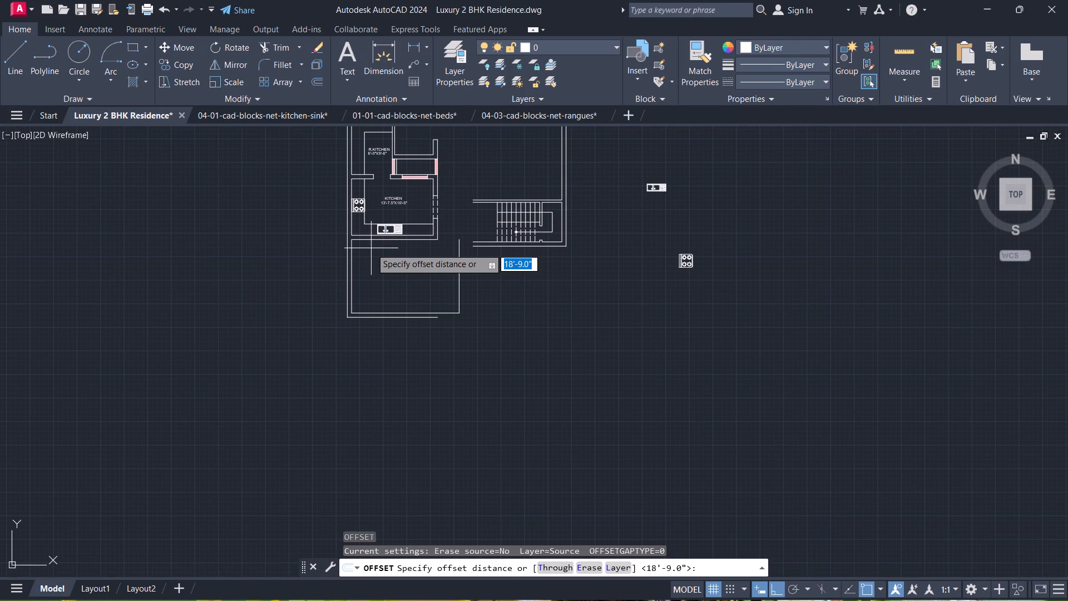
key("9")
key("Return")
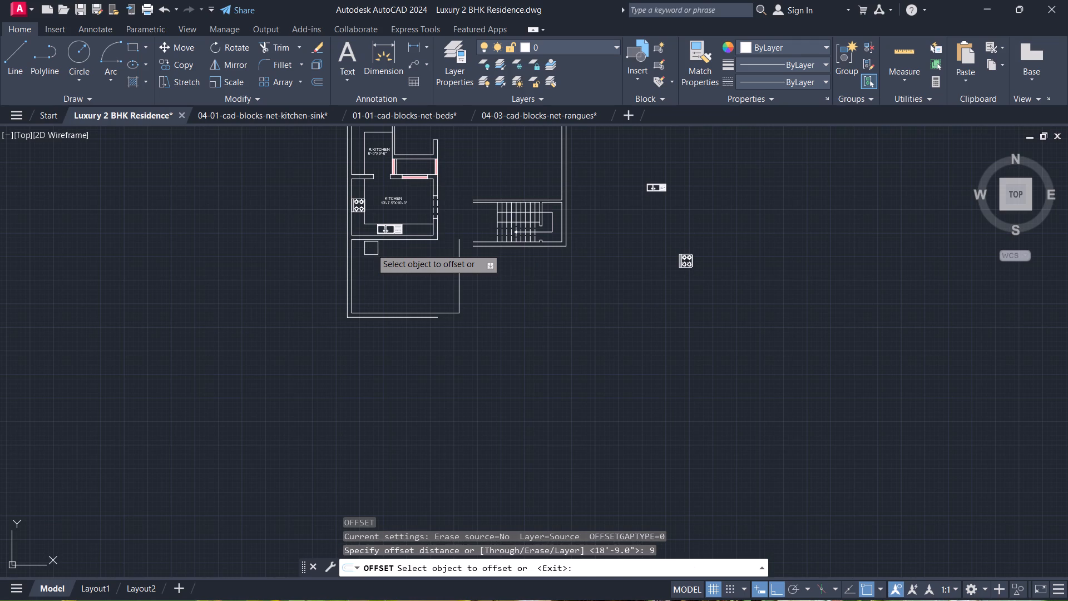
scroll(400, 302, "up", 2)
left_click(541, 279)
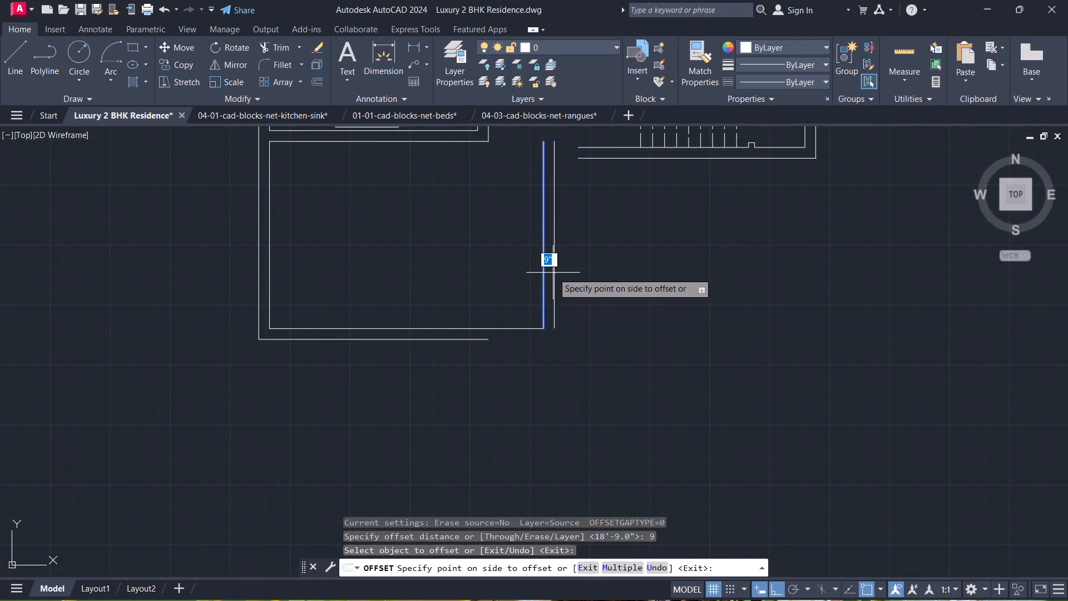
left_click(558, 270)
key("Escape")
Fillet the room's outer south wall line with the new outer east wall line into a sharp corner.
type("F")
key("space")
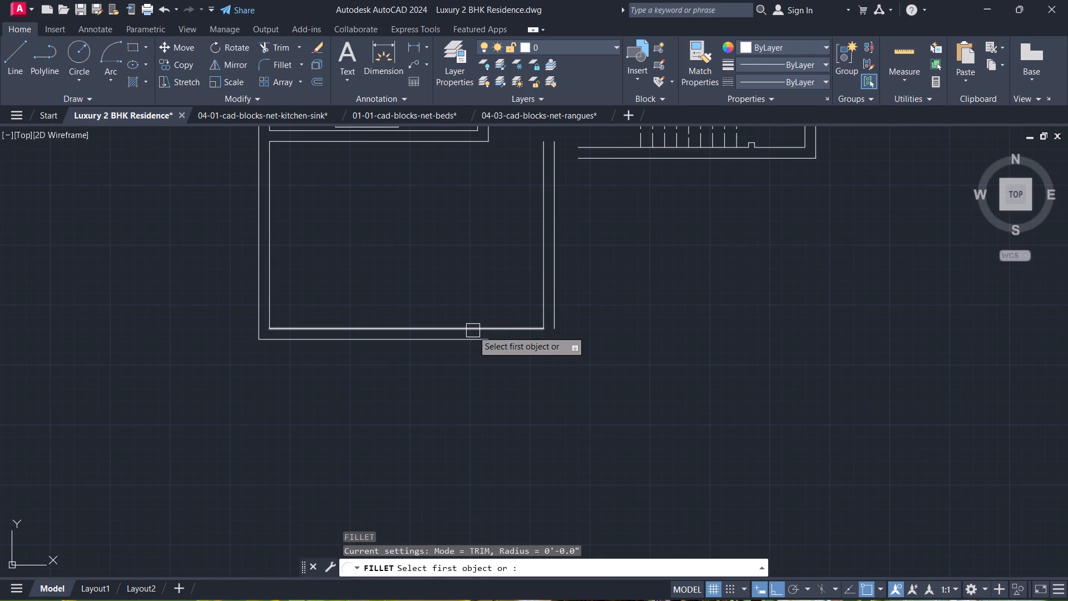
left_click(470, 337)
left_click(559, 310)
key("Escape")
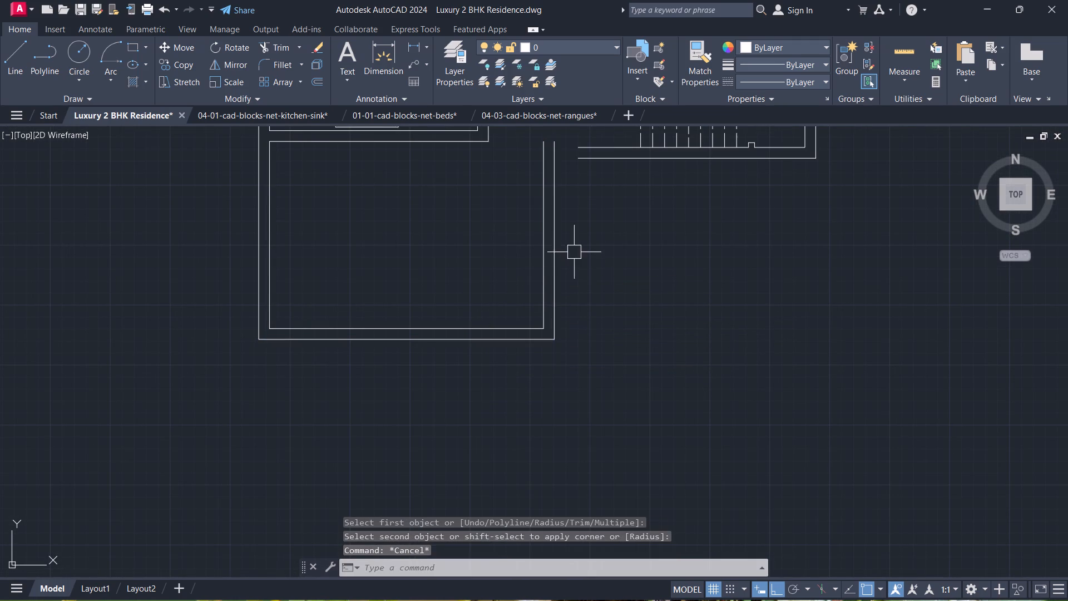
Extend both lines of the staircase's south wall west to the room's outer east wall line.
middle_click_drag(574, 220, 515, 331)
type("EX")
key("space")
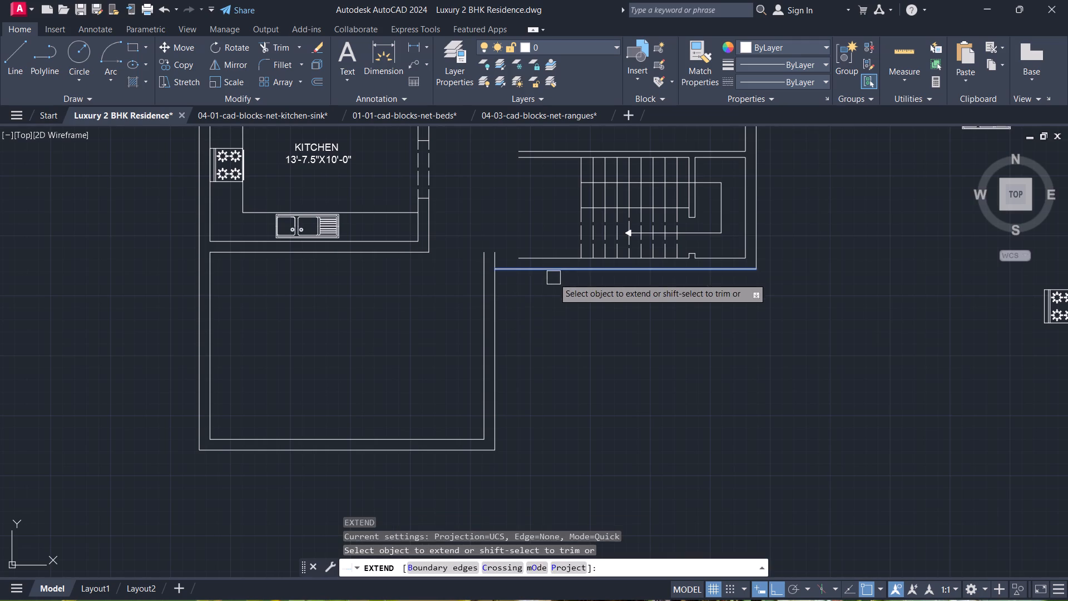
left_click(553, 278)
left_click(546, 194)
key("Escape")
scroll(482, 280, "up", 4)
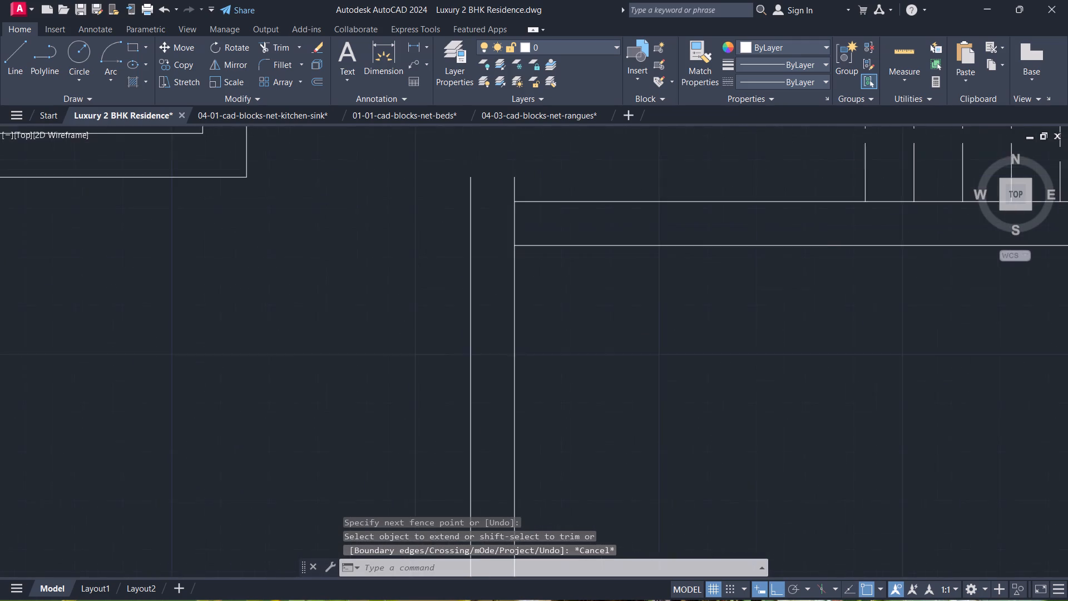
Fillet the two lines of the kitchen's south wall with the room's outer and inner east wall lines into sharp corners.
scroll(500, 237, "down", 2)
middle_click_drag(498, 237, 513, 320)
key("f")
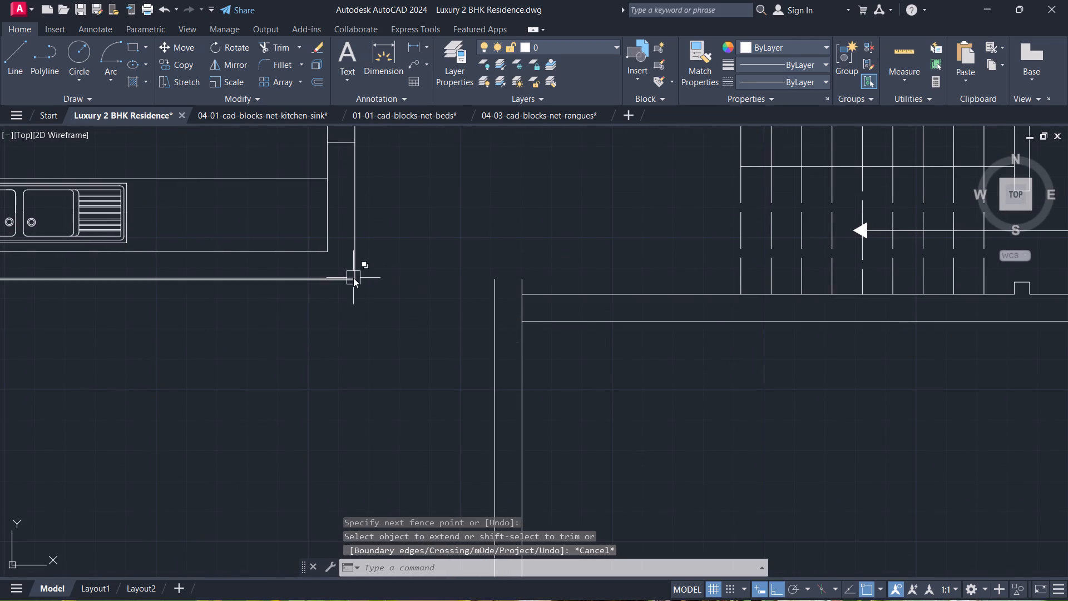
key("space")
left_click_drag(289, 257, 303, 259)
left_click(515, 306)
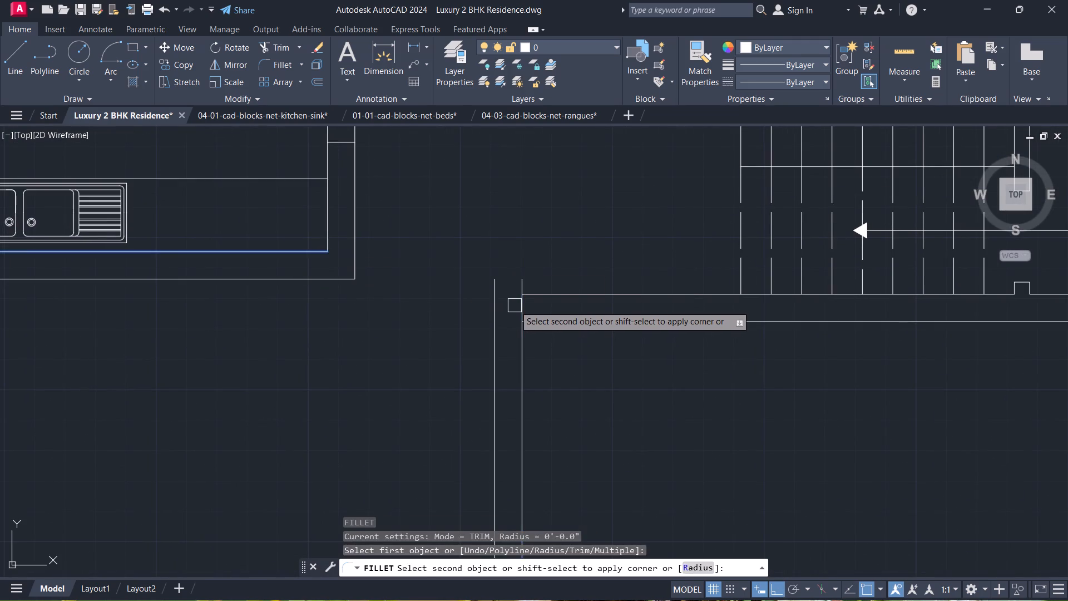
left_click(520, 308)
key("space")
left_click_drag(324, 280, 343, 284)
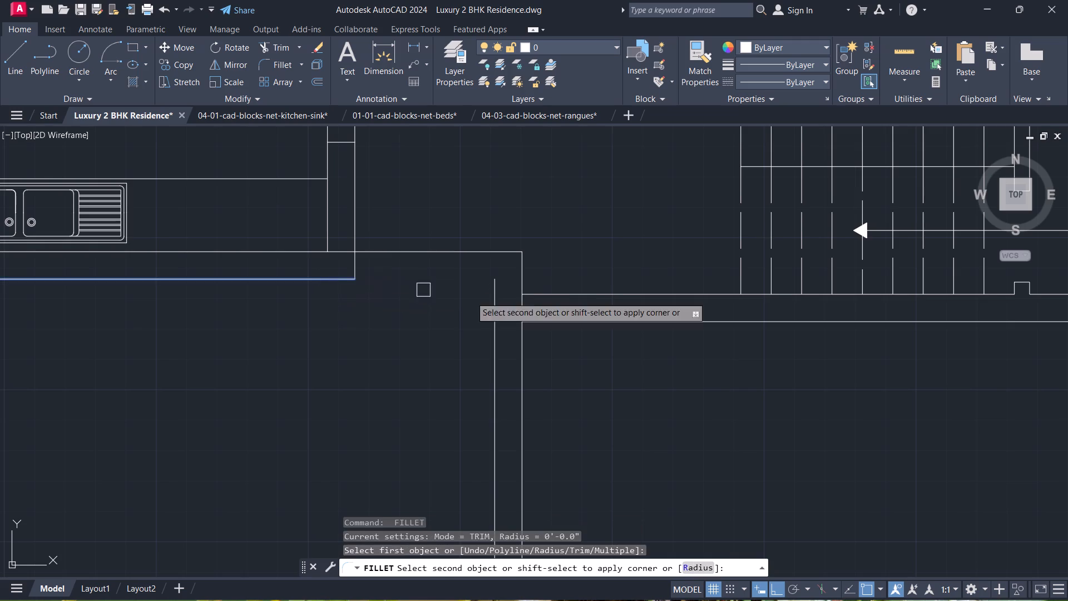
left_click(496, 309)
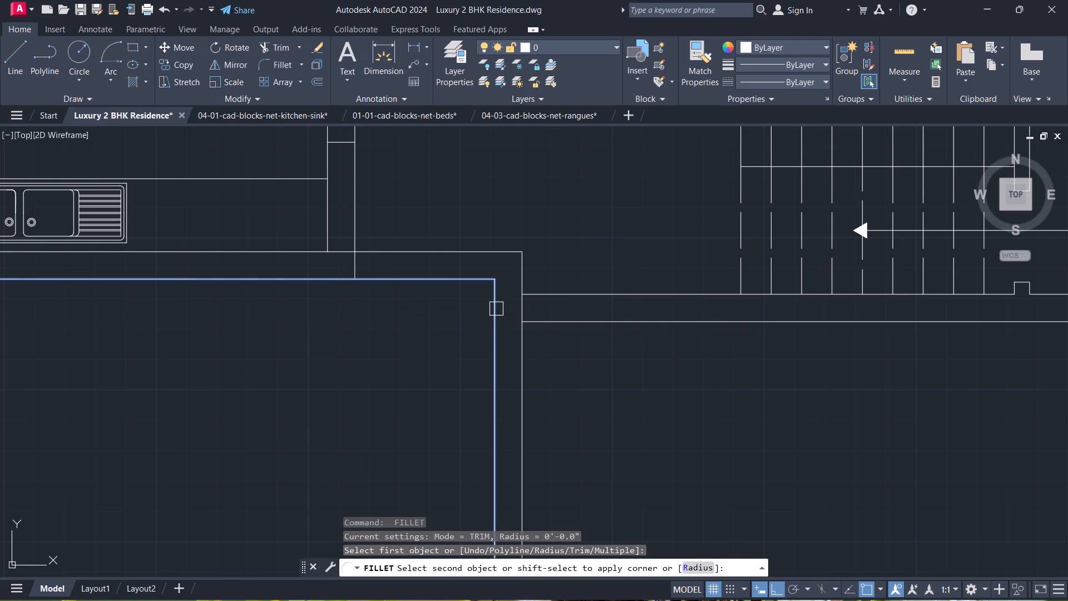
key("Escape")
Extend the room's inner east wall line north to the upper line of the kitchen's south wall.
key("e")
type("X")
key("space")
left_click(491, 314)
key("Escape")
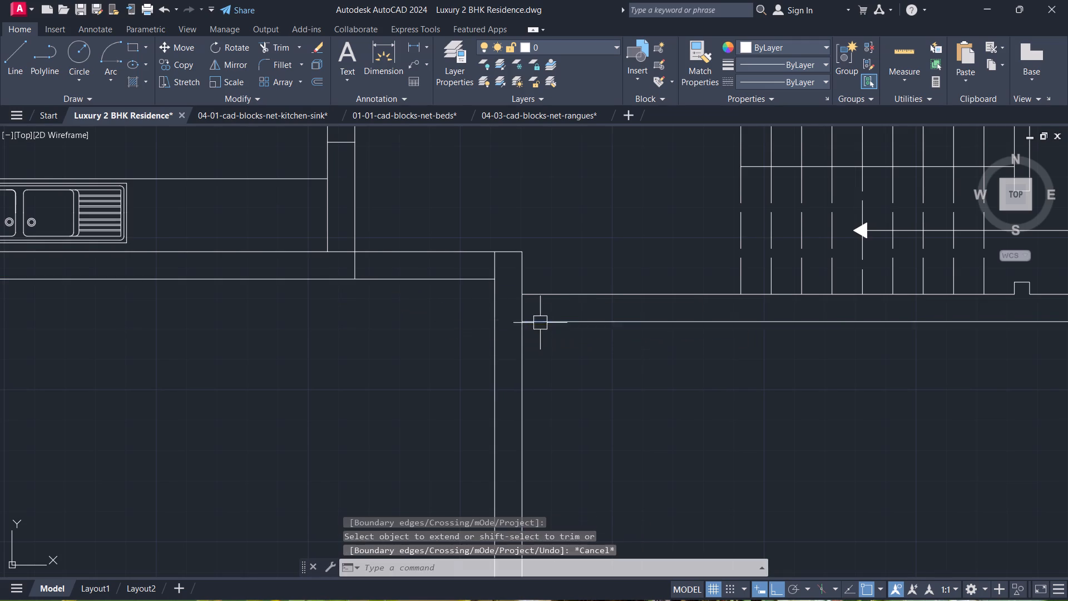
Offset the room's outer east wall line 4" to the east and its inner line 4" to the west.
type("O")
key("space")
key("4")
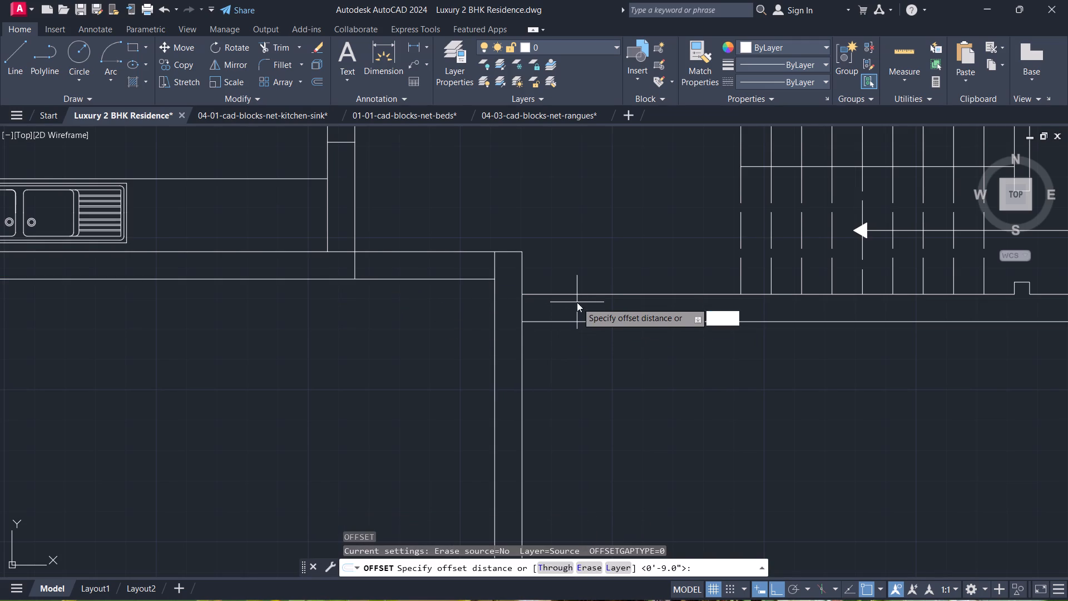
key("Return")
left_click(515, 372)
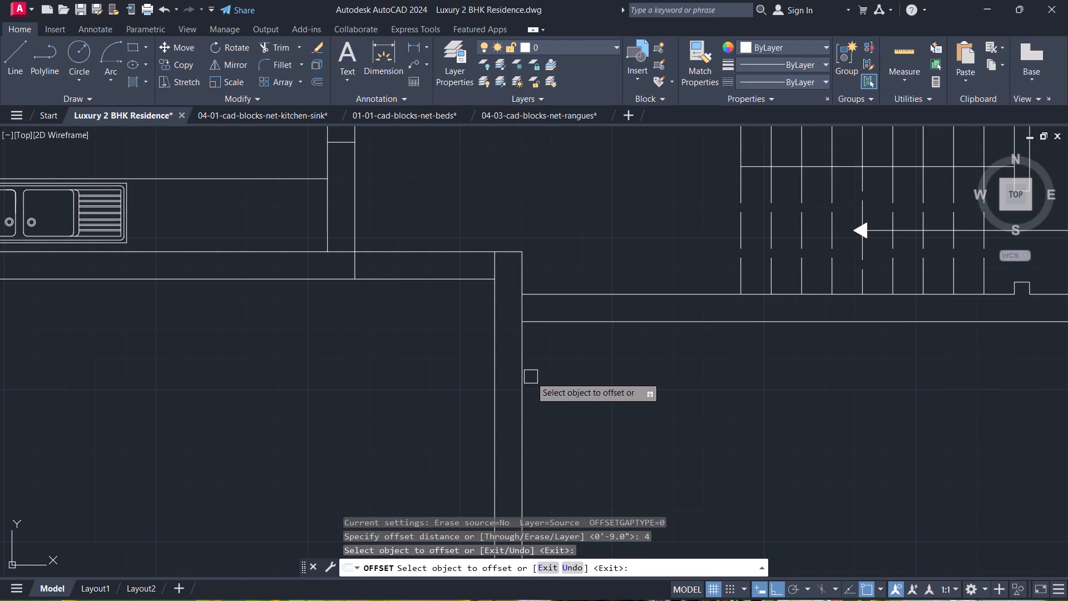
left_click_drag(521, 371, 526, 373)
left_click_drag(567, 369, 558, 368)
left_click(493, 355)
left_click(465, 348)
key("Escape")
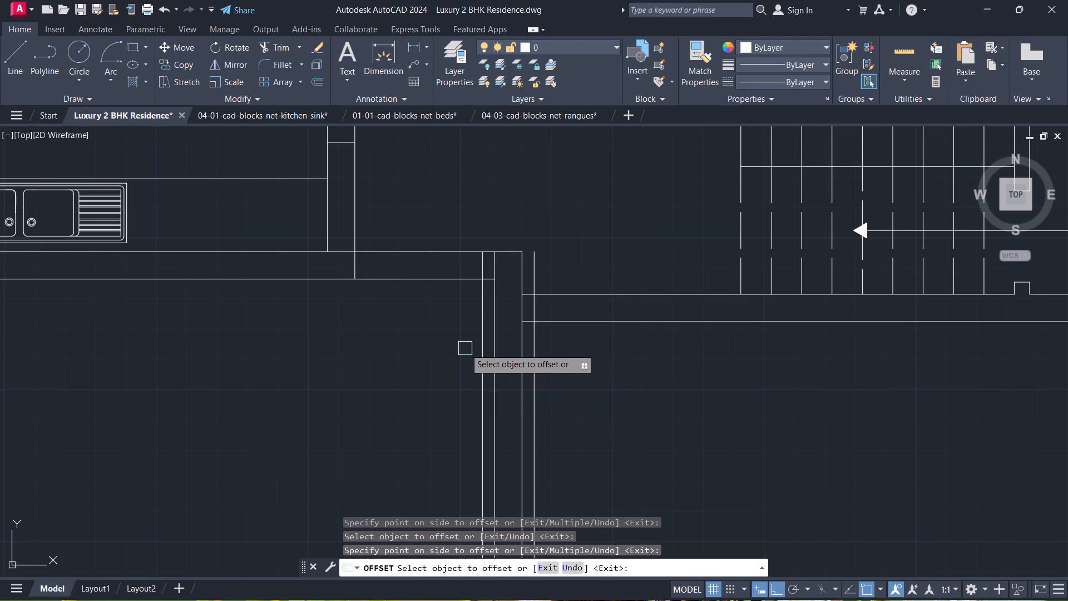
Offset the inner 4" jamb line 3' to the west to mark the room's door opening.
type("O 3'")
key("Return")
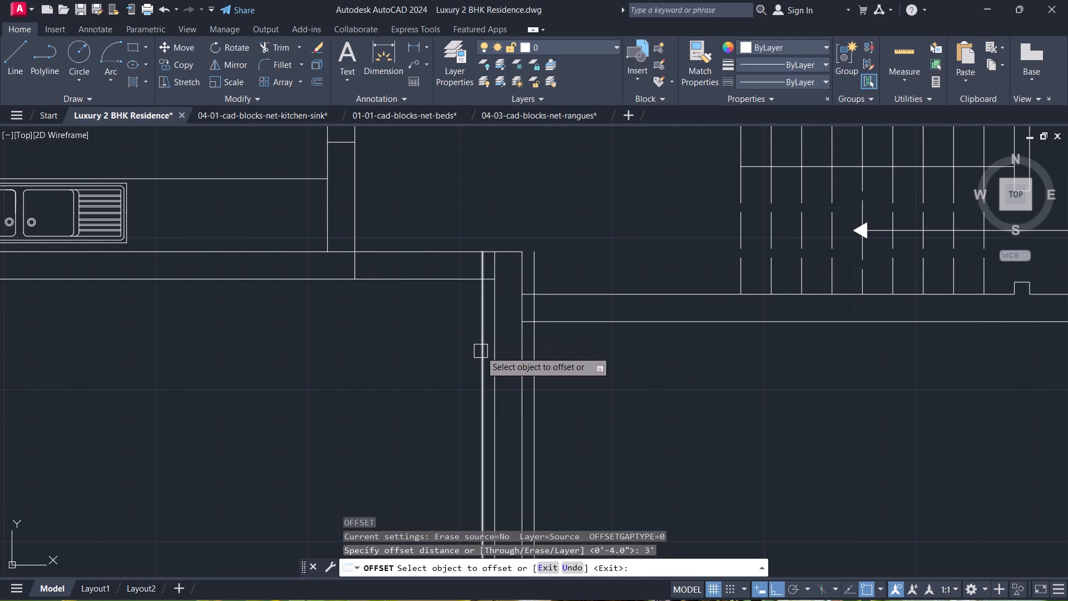
left_click(481, 351)
left_click(388, 354)
key("Escape")
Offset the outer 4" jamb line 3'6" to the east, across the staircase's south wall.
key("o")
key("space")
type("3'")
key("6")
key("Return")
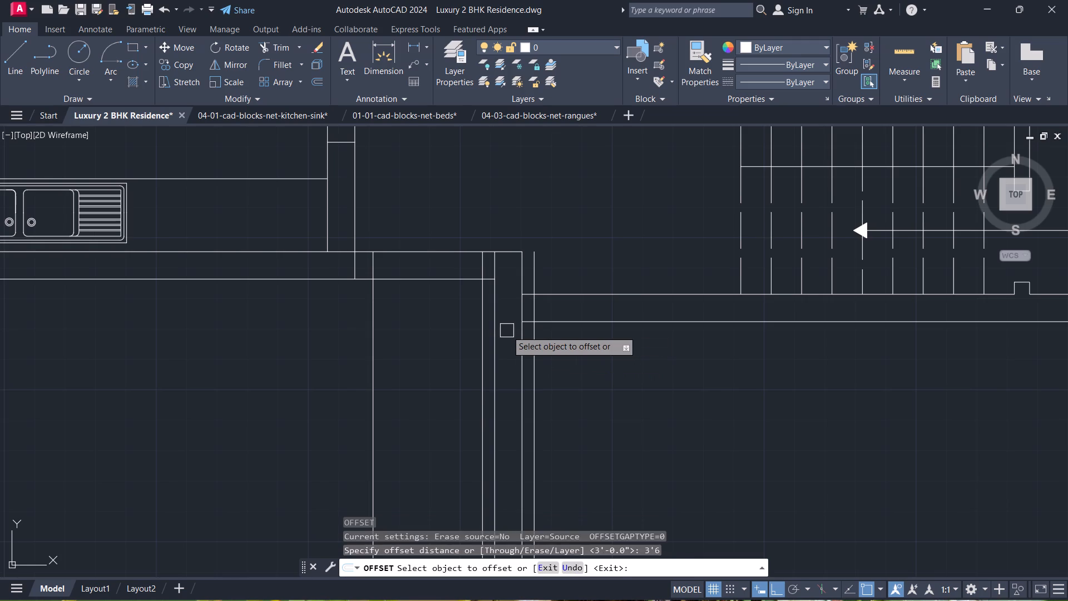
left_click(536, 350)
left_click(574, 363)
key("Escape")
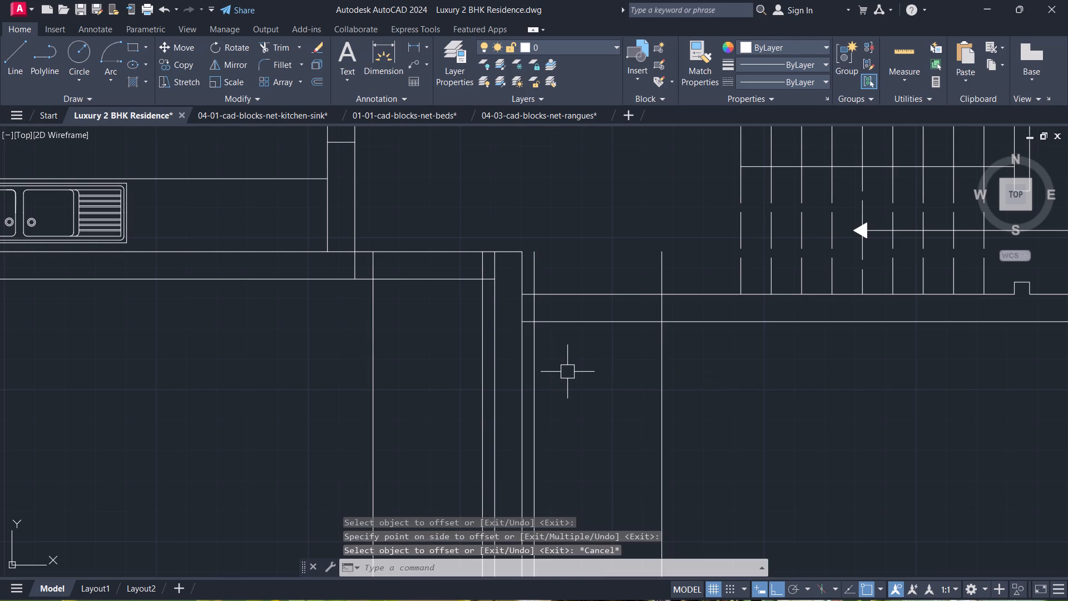
Erase the dashed lower-flight line at the west end of the staircase.
scroll(645, 324, "up", 1)
scroll(705, 278, "down", 3)
scroll(729, 270, "up", 1)
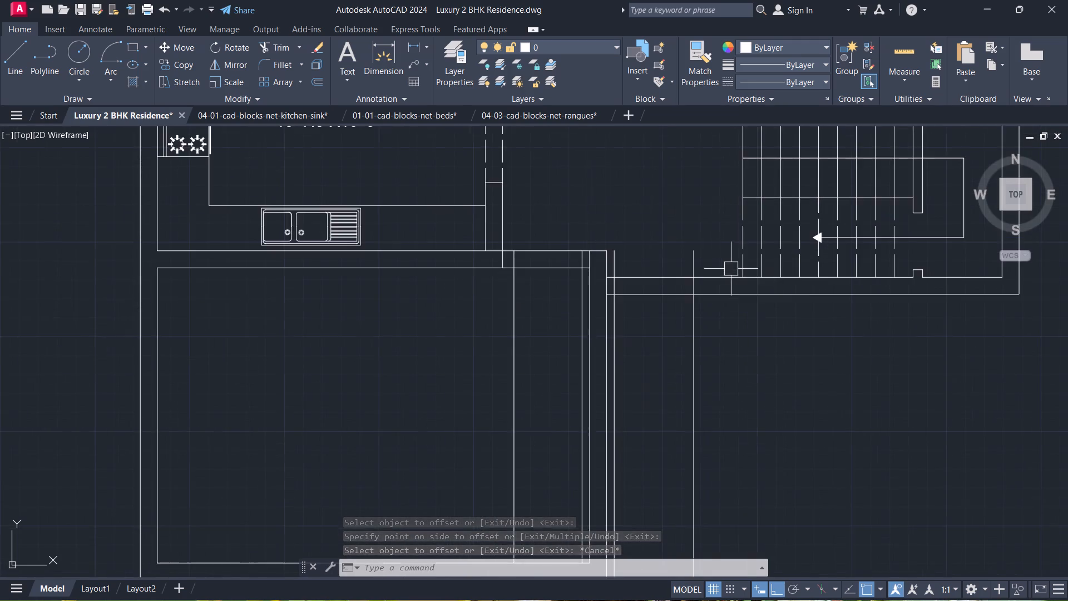
scroll(731, 269, "up", 1)
middle_click_drag(731, 269, 718, 259)
key("Escape")
left_click_drag(754, 234, 743, 228)
left_click(712, 220)
key("Delete")
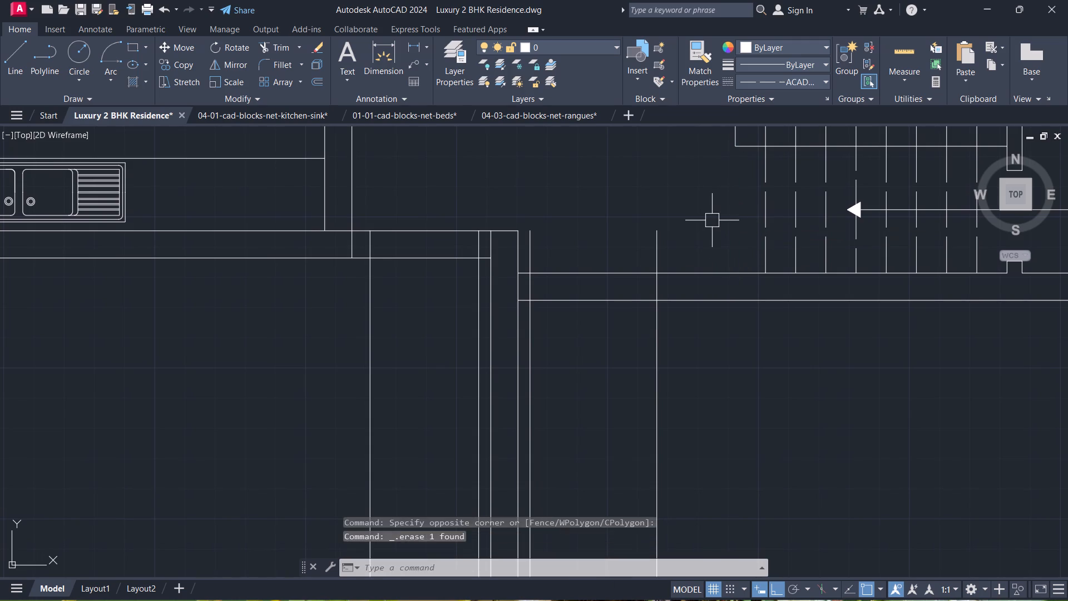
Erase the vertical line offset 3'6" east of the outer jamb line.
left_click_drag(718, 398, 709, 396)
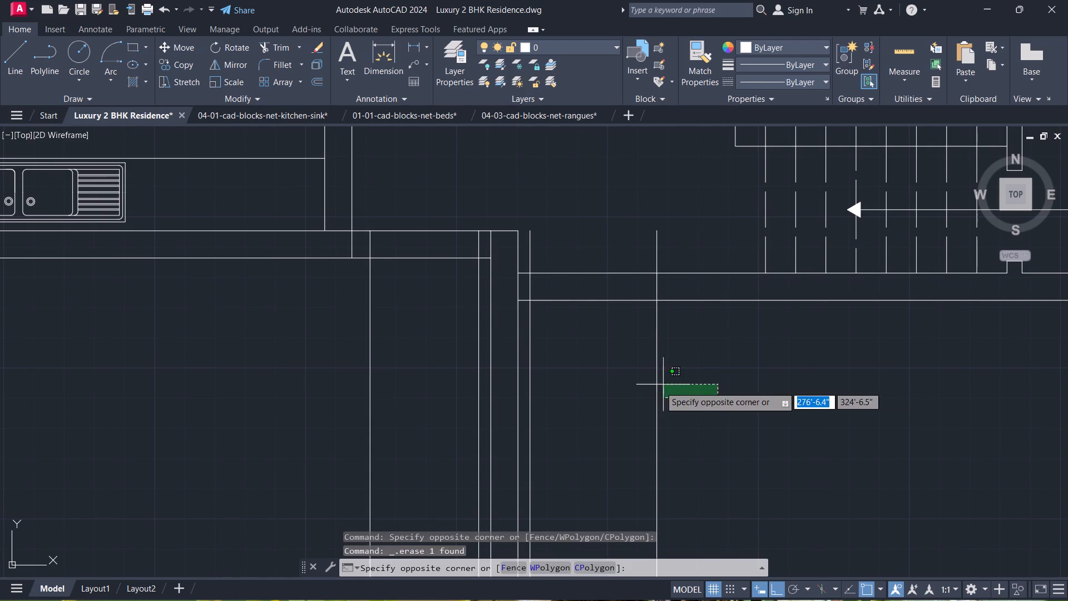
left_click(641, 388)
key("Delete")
Offset the outer 4" jamb line 6' to the east across the staircase's south wall.
type("O 6'")
key("Return")
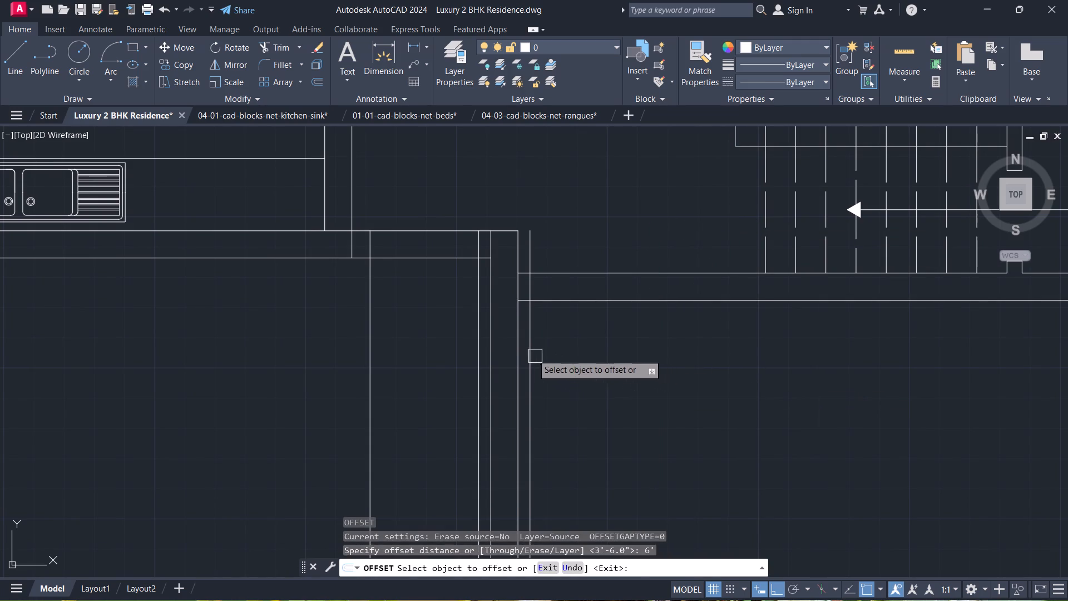
left_click_drag(531, 353, 548, 361)
left_click(622, 375)
key("Escape")
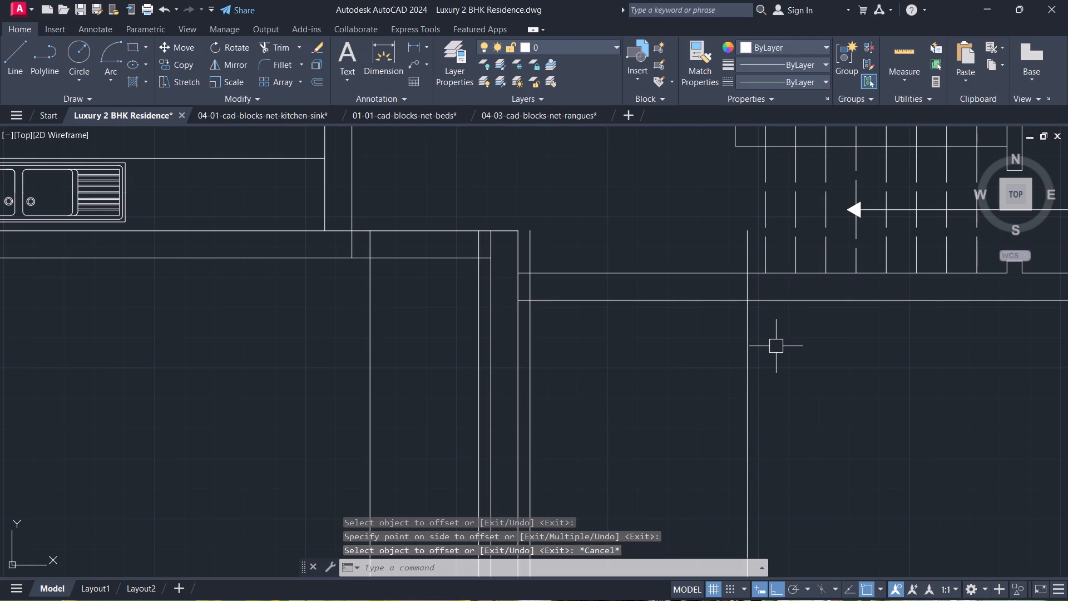
Trim the 6' offset line and the staircase's south wall lines to cut the 6' opening beside the staircase.
key("t")
type("R")
key("space")
scroll(739, 307, "up", 1)
left_click(766, 208)
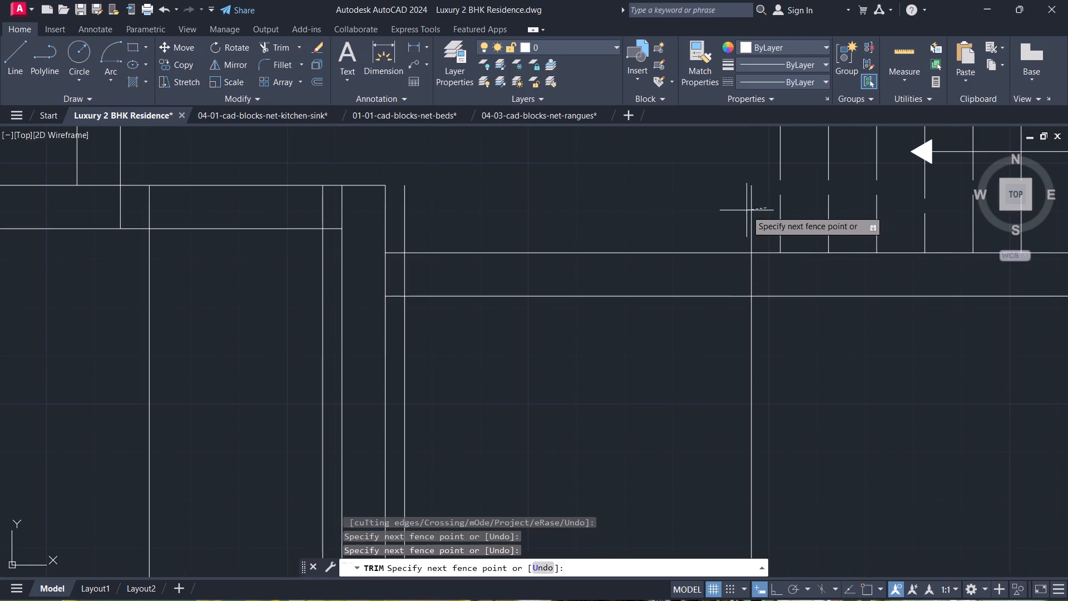
left_click(703, 217)
left_click(671, 217)
left_click(654, 421)
left_click(703, 431)
left_click(875, 426)
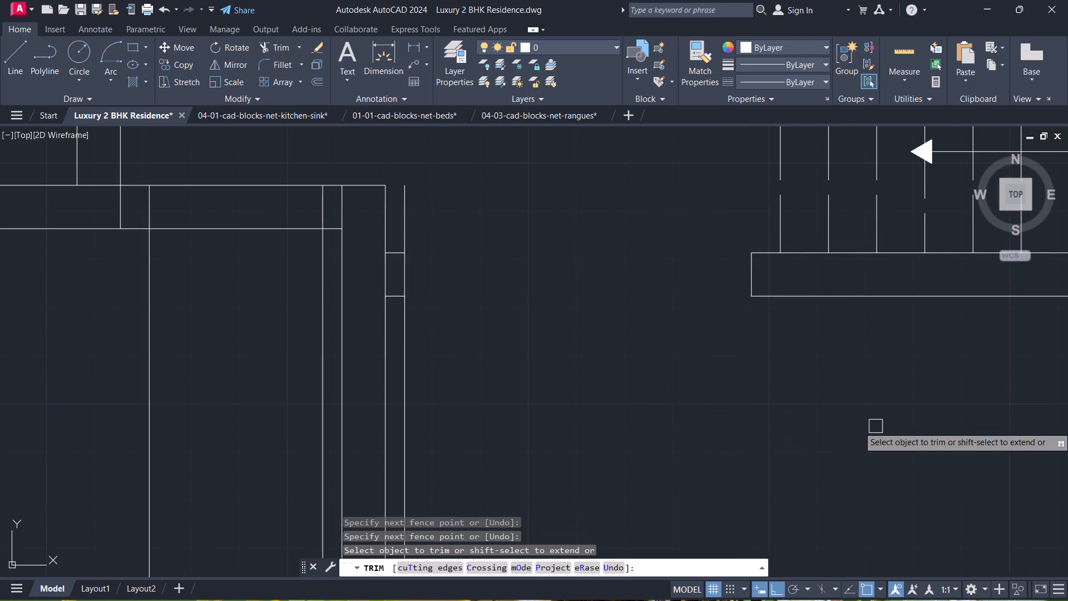
Trim the excess lines around the outer 4" jamb so it forms a clean stub on the east wall.
left_click(403, 375)
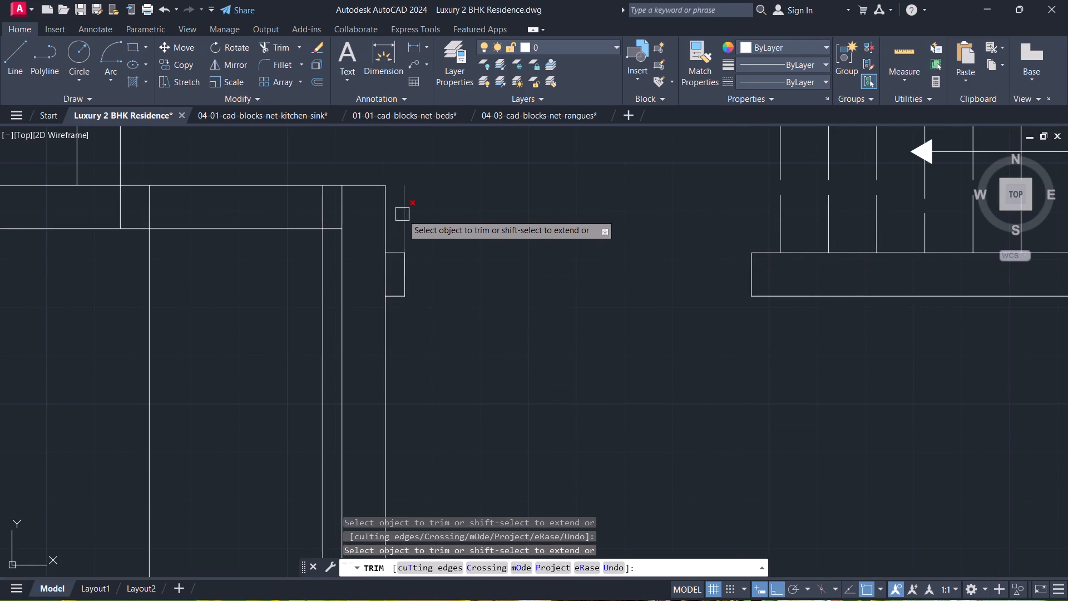
left_click_drag(404, 215, 406, 227)
scroll(390, 275, "up", 2)
left_click(390, 275)
left_click(356, 268)
Trim the wall lines and excess vertical lines to cut the 3' door opening in the room's north wall.
scroll(355, 268, "down", 3)
middle_click_drag(355, 268, 711, 329)
scroll(640, 324, "up", 1)
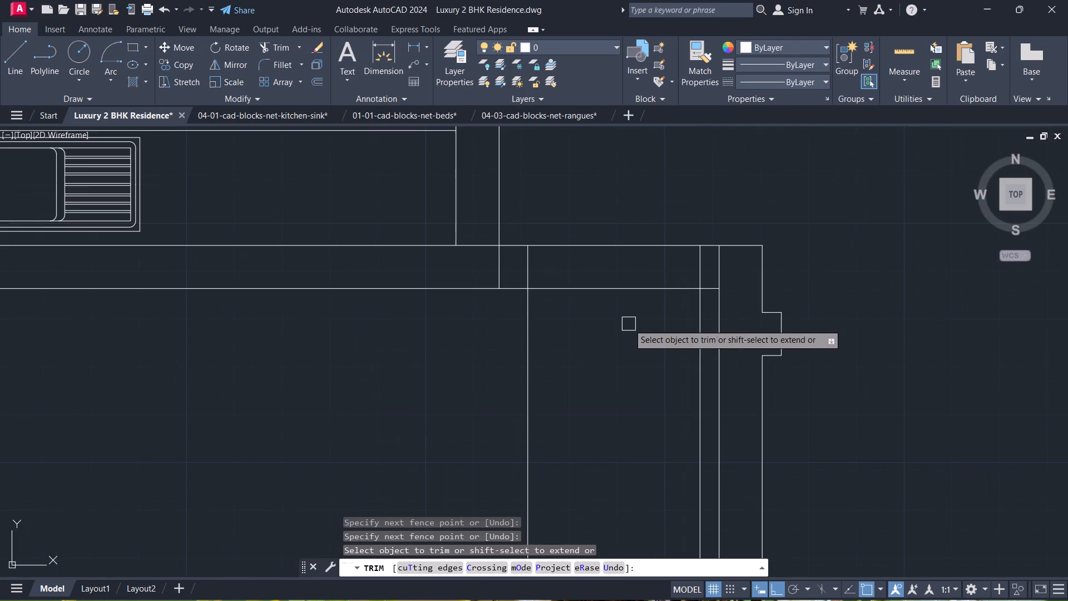
left_click(624, 318)
left_click_drag(612, 186, 616, 196)
left_click(695, 389)
left_click_drag(554, 385, 546, 385)
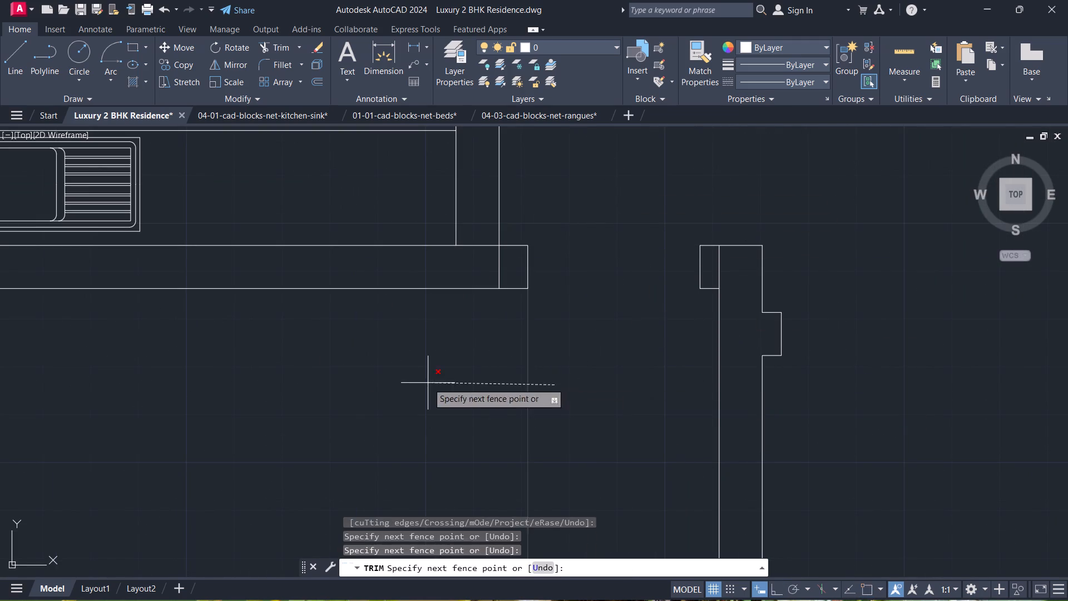
left_click(428, 383)
Trim the overlapping lines where the kitchen's east and south walls meet and at the door opening's east jamb.
scroll(513, 272, "up", 1)
left_click_drag(496, 267, 483, 267)
left_click(438, 265)
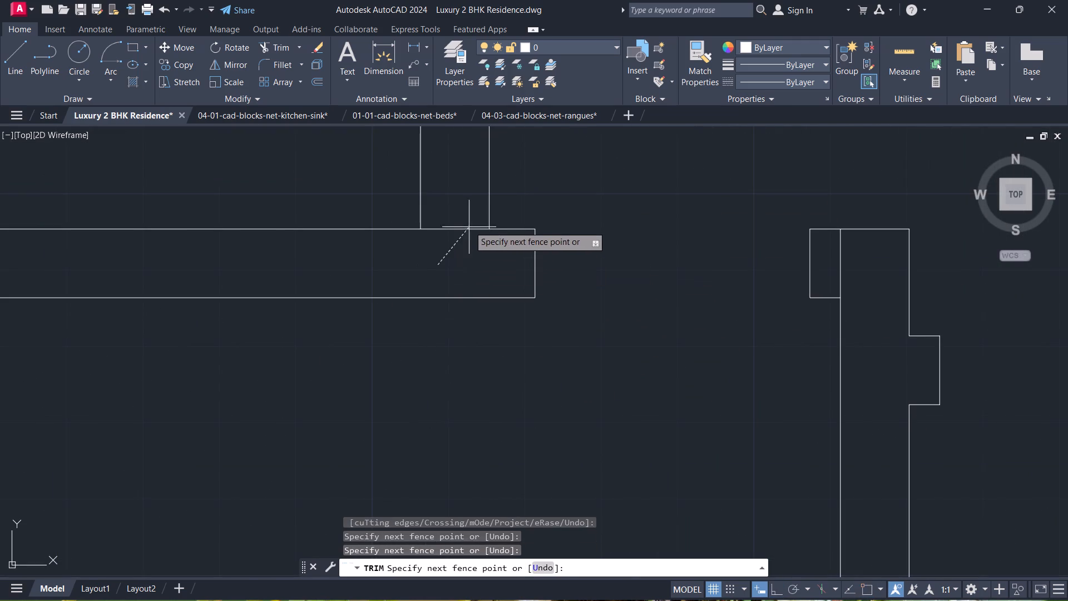
left_click(469, 224)
scroll(469, 224, "down", 4)
middle_click_drag(451, 268, 502, 344)
scroll(574, 300, "up", 2)
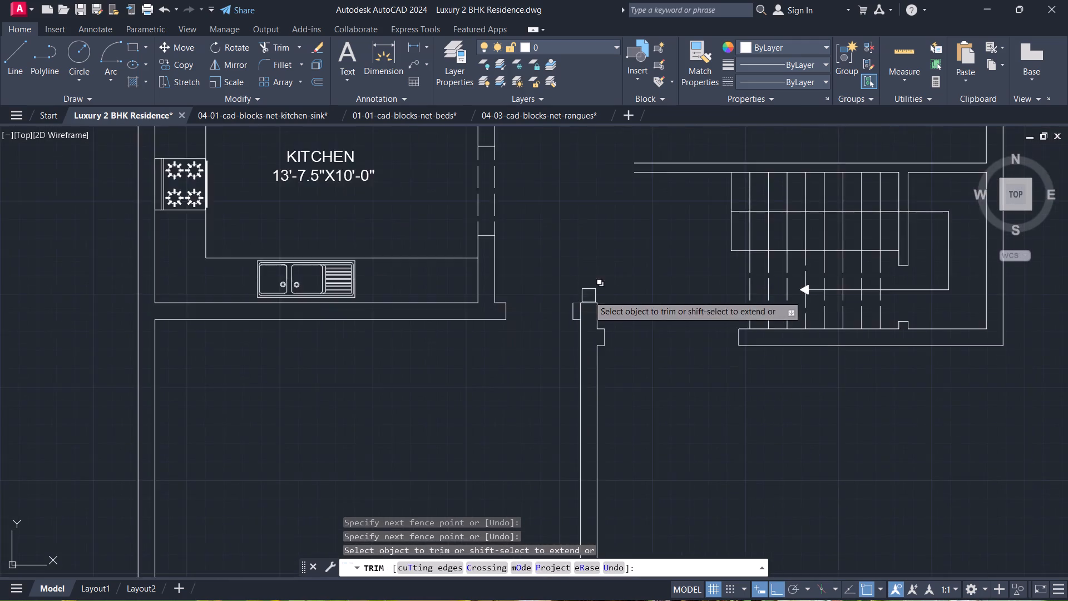
scroll(589, 295, "up", 1)
left_click(565, 328)
key("Escape")
scroll(577, 342, "down", 3)
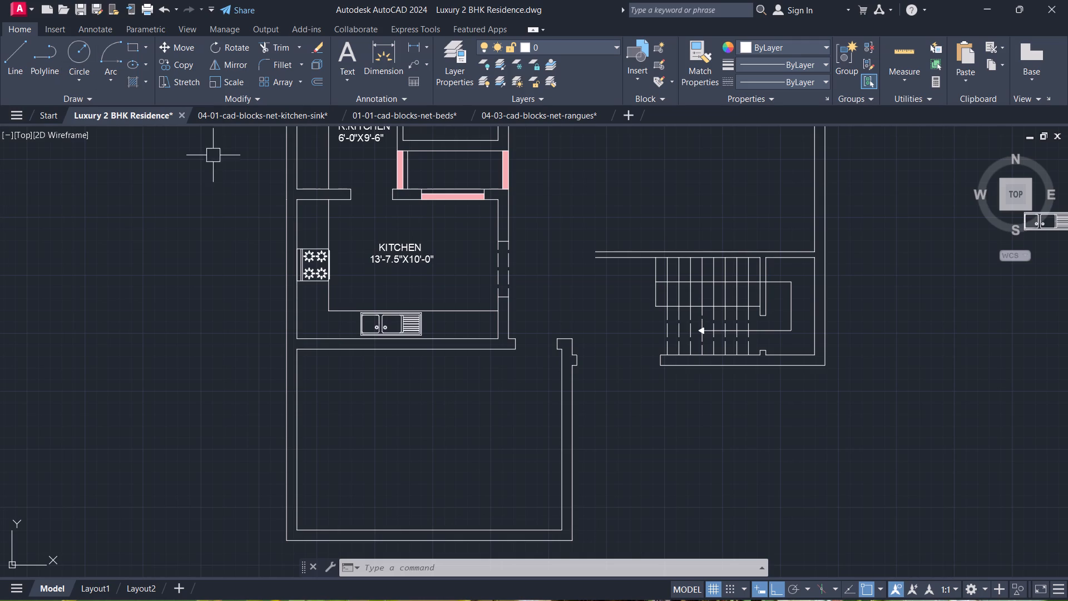
Extend the lower edge of the east wall's outer 4" stub west to the inner wall line.
scroll(565, 370, "up", 2)
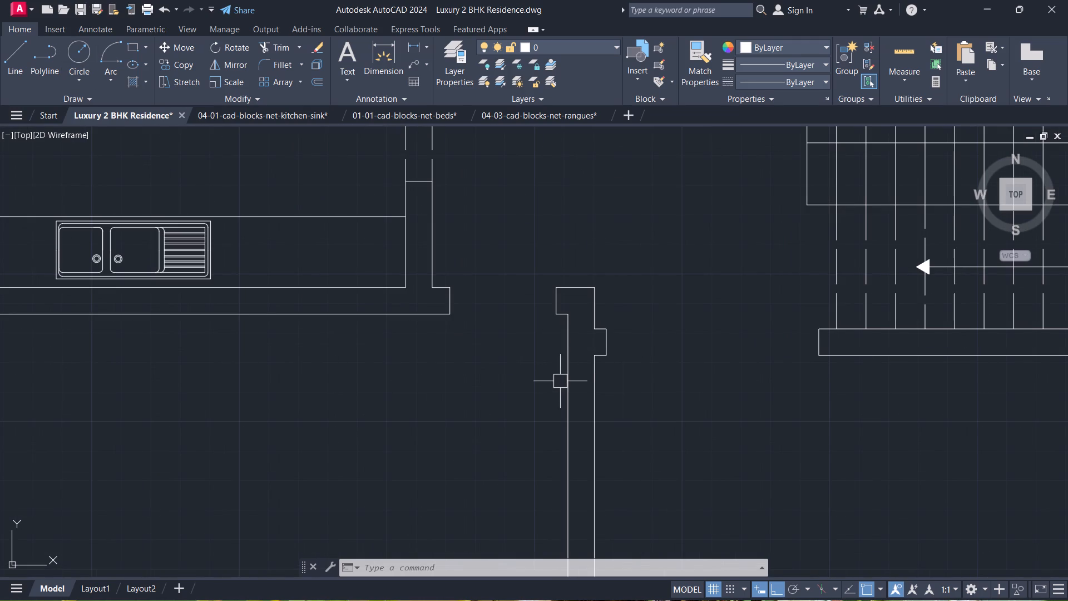
type("EX")
key("space")
scroll(580, 377, "up", 3)
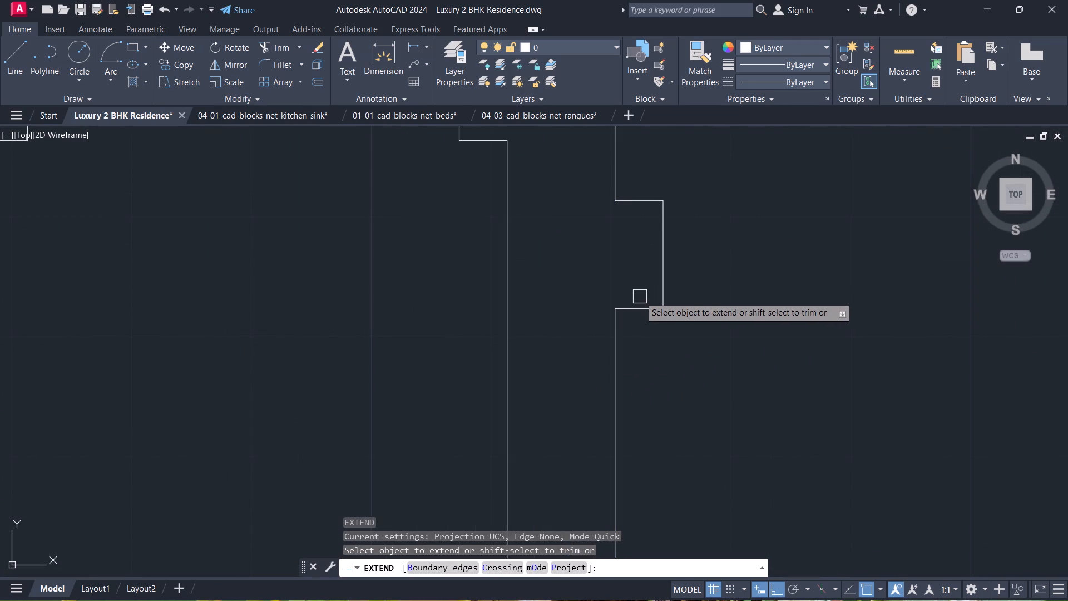
left_click(638, 307)
key("Escape")
Offset the lower edge of the east wall's outer stub 4" south to mark the door jamb.
type("O")
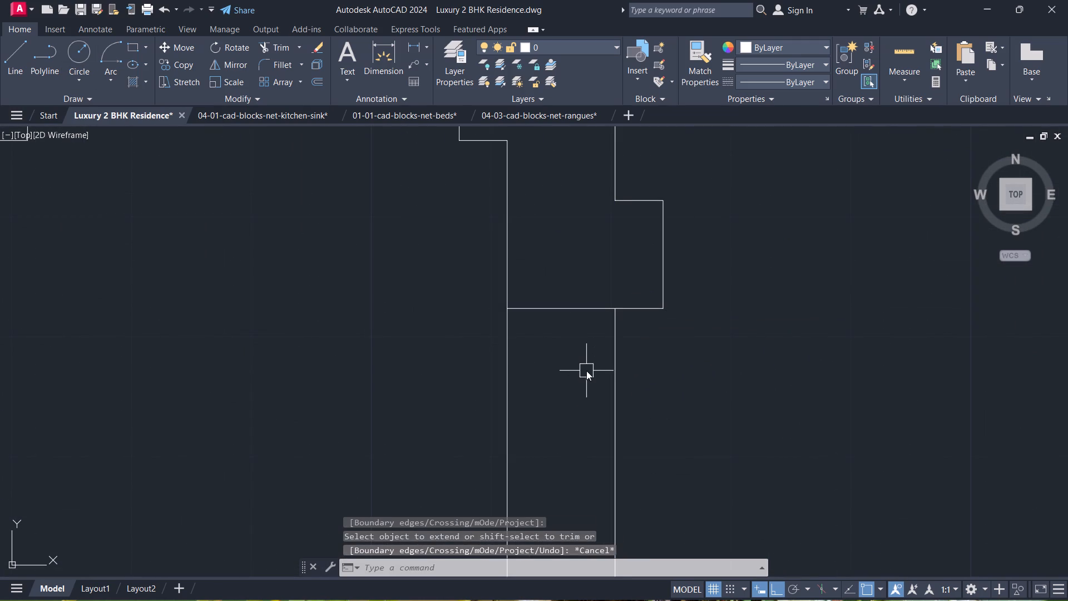
key("space")
key("4")
key("Return")
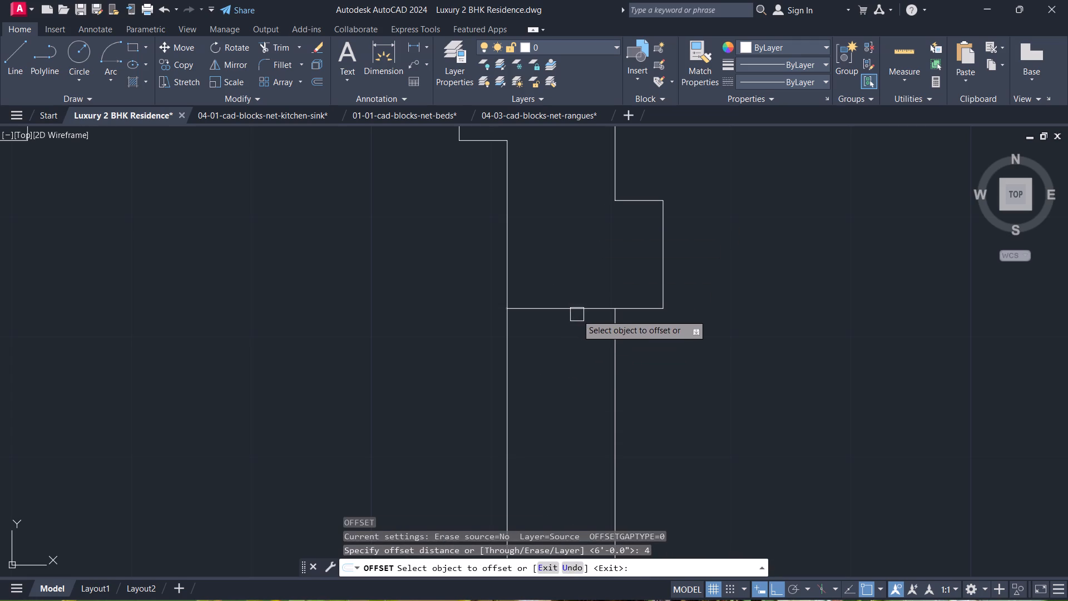
left_click(577, 314)
left_click(571, 369)
key("Escape")
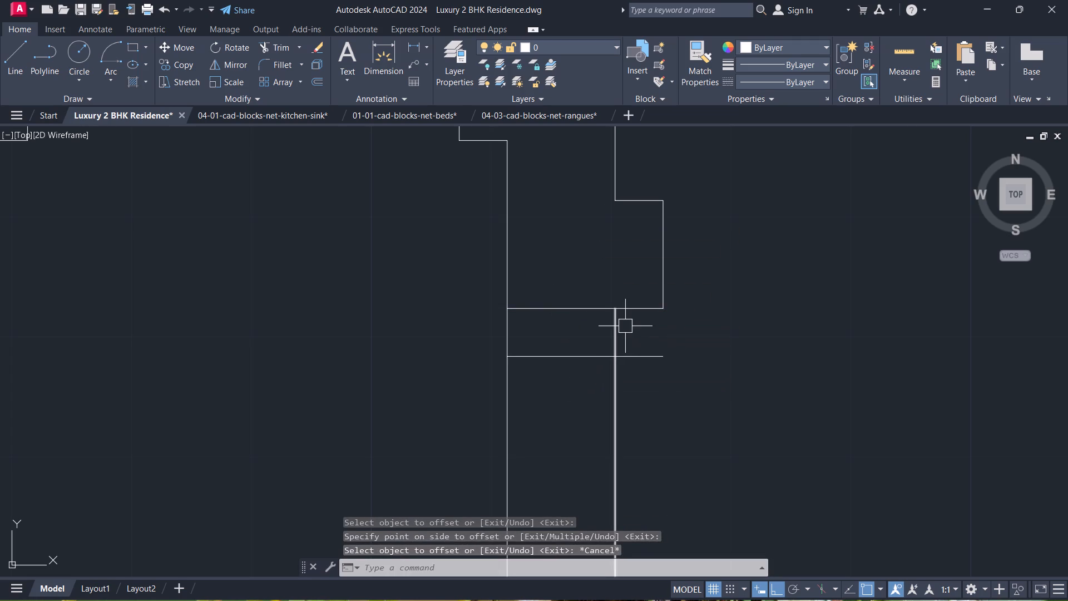
Trim the stub's lower edge inside the east wall and the new jamb line's overhang beyond the outer wall line.
type("TR")
key("space")
left_click(584, 306)
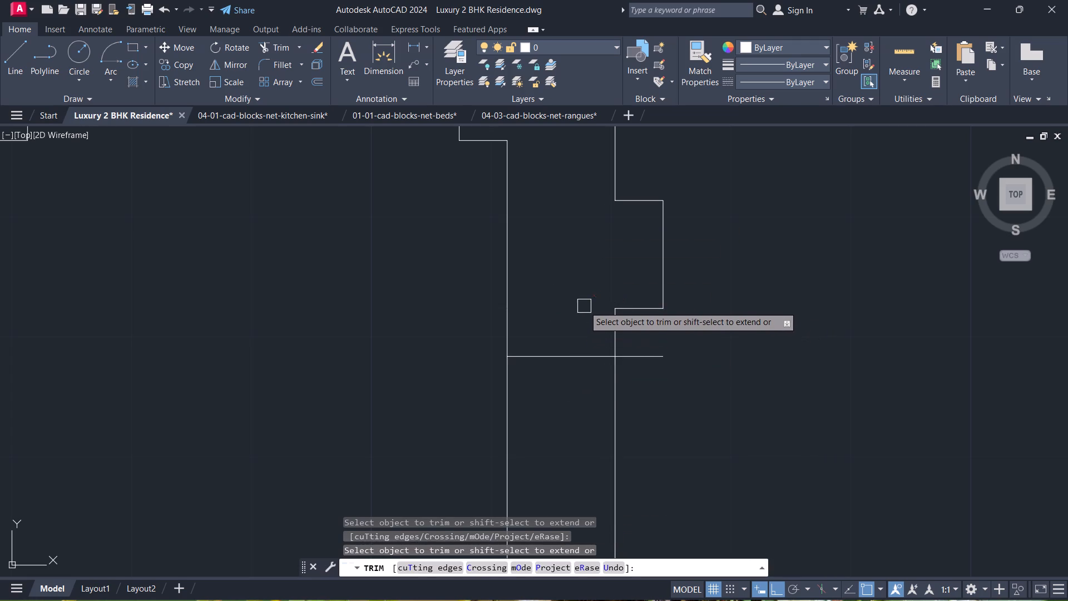
left_click(642, 352)
key("Escape")
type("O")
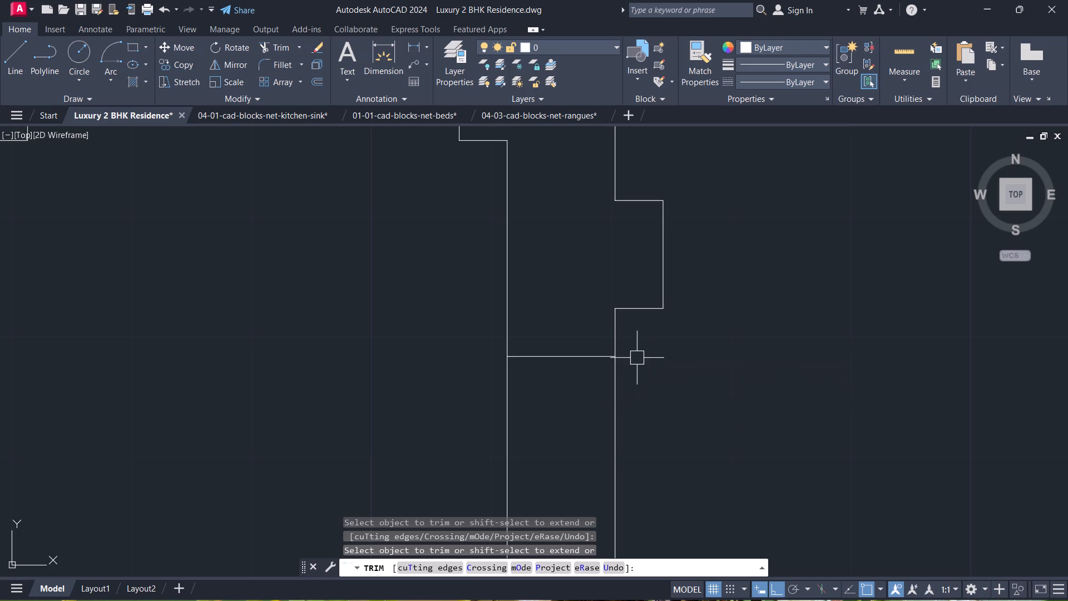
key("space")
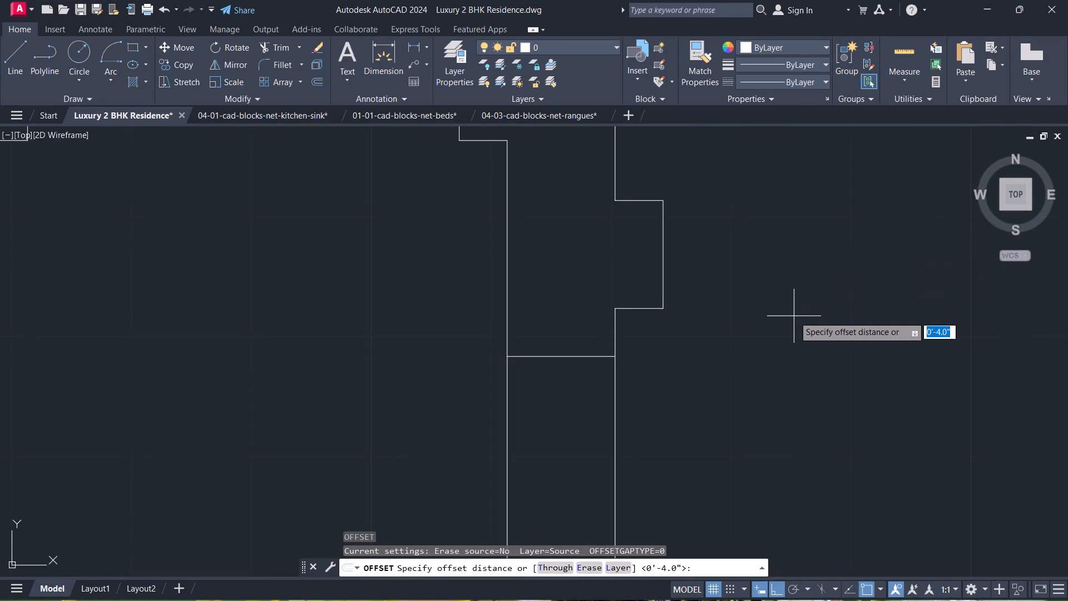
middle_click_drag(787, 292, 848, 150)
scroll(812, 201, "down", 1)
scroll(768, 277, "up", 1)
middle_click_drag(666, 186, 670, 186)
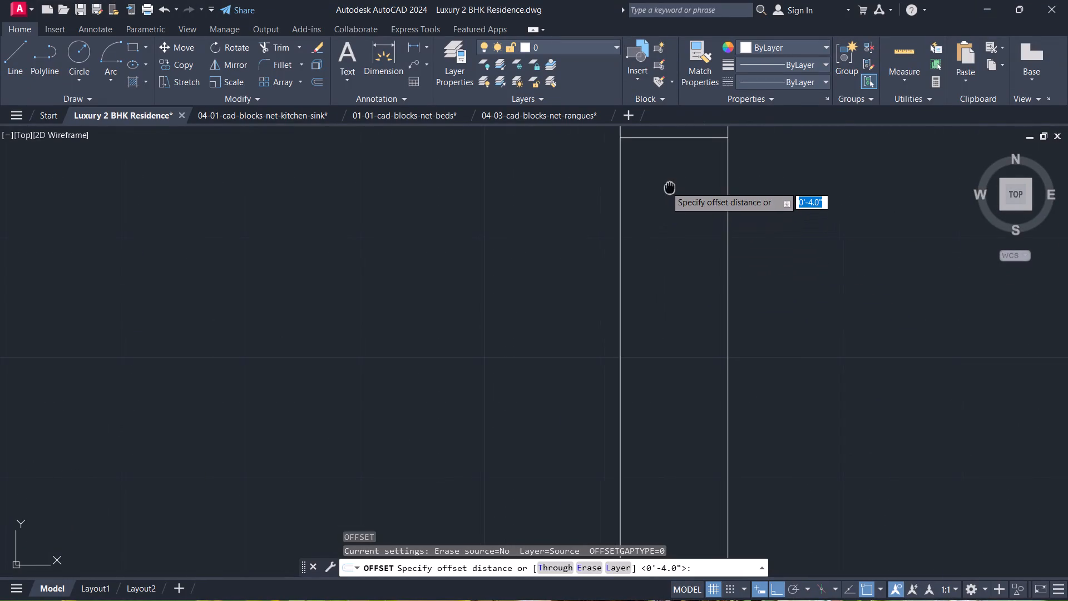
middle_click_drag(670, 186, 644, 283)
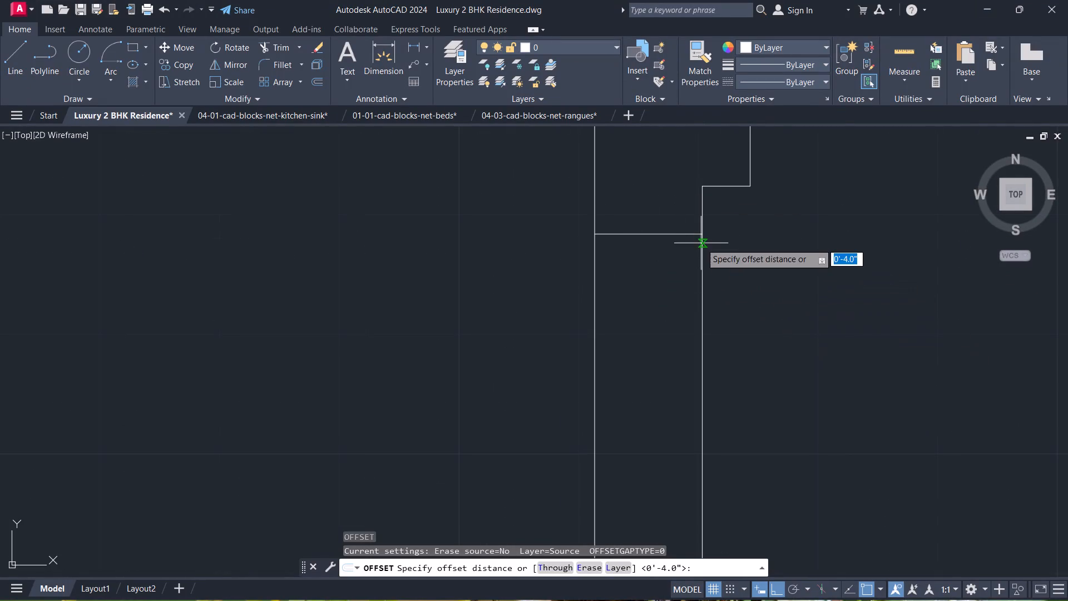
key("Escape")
Offset the jamb line across the east wall 3' south to mark the other side of the door opening.
scroll(697, 246, "down", 2)
middle_click_drag(697, 246, 671, 308)
scroll(649, 322, "up", 1)
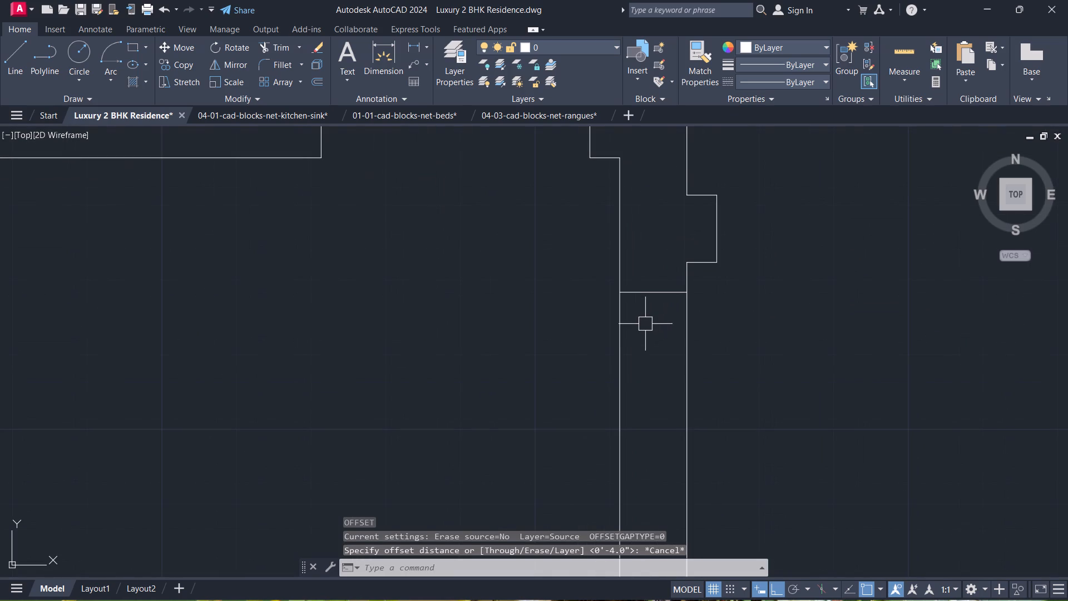
type("O 3'")
key("Return")
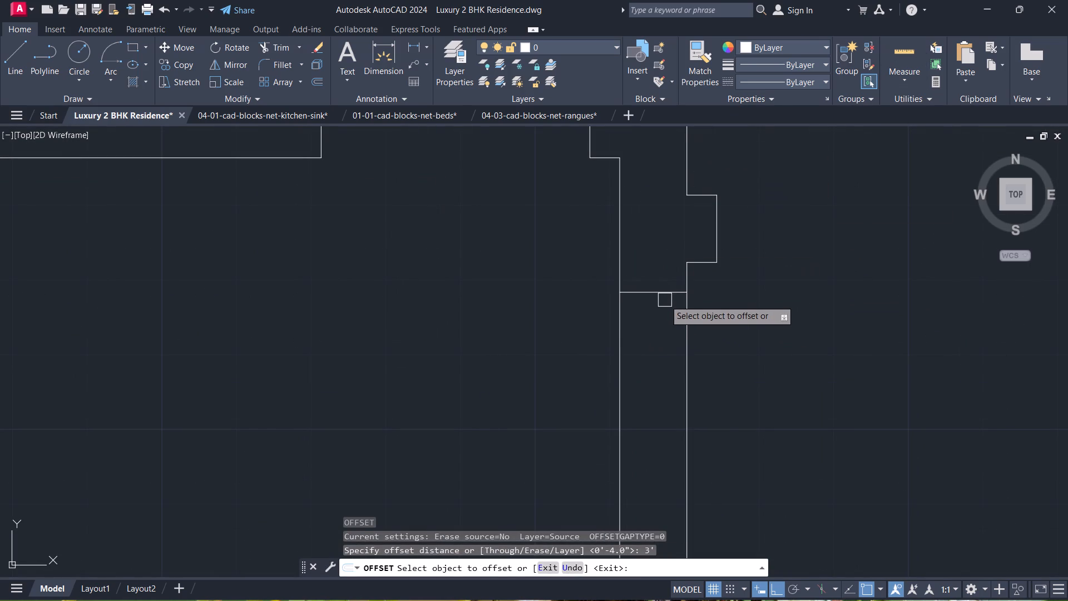
left_click(660, 297)
left_click(657, 313)
key("Escape")
Trim both east wall lines between the two jamb lines to cut the 3' door opening.
scroll(671, 324, "down", 3)
middle_click_drag(688, 317, 699, 295)
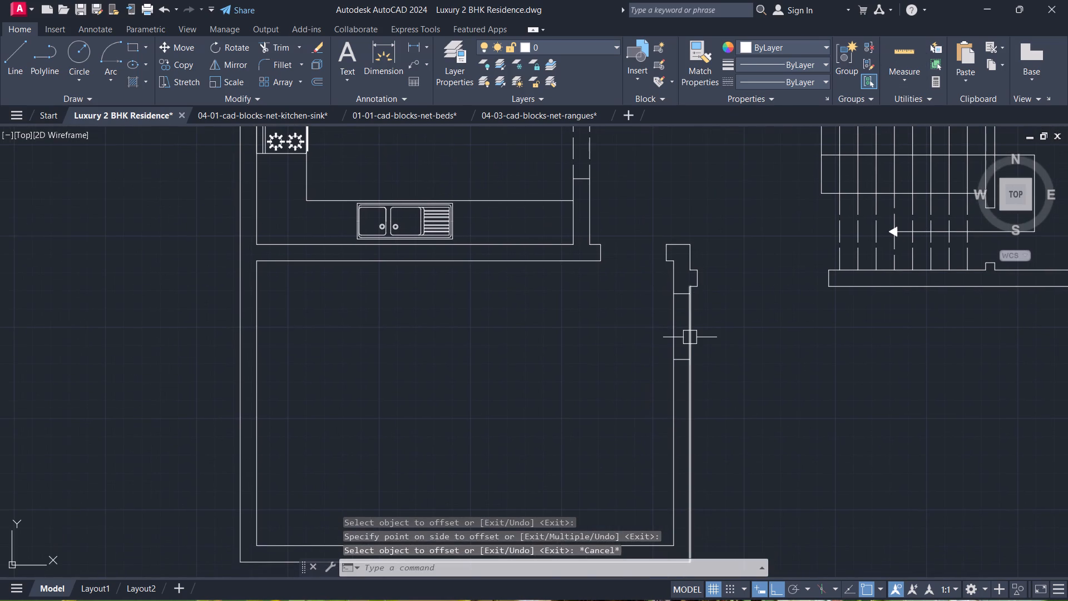
type("TR")
key("space")
left_click_drag(713, 323, 698, 321)
left_click(651, 323)
left_click(745, 324)
key("Escape")
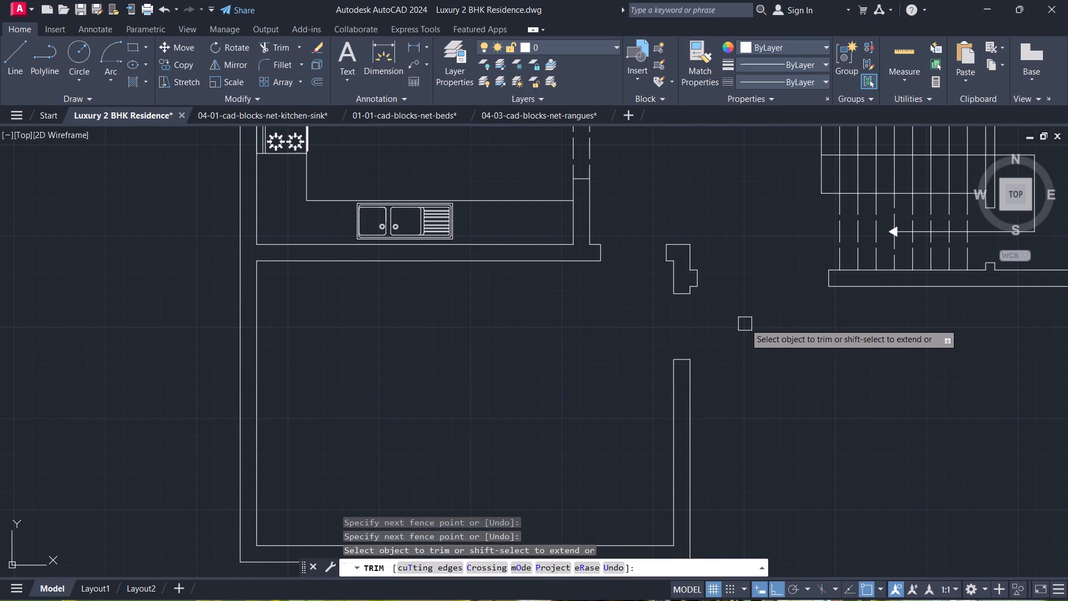
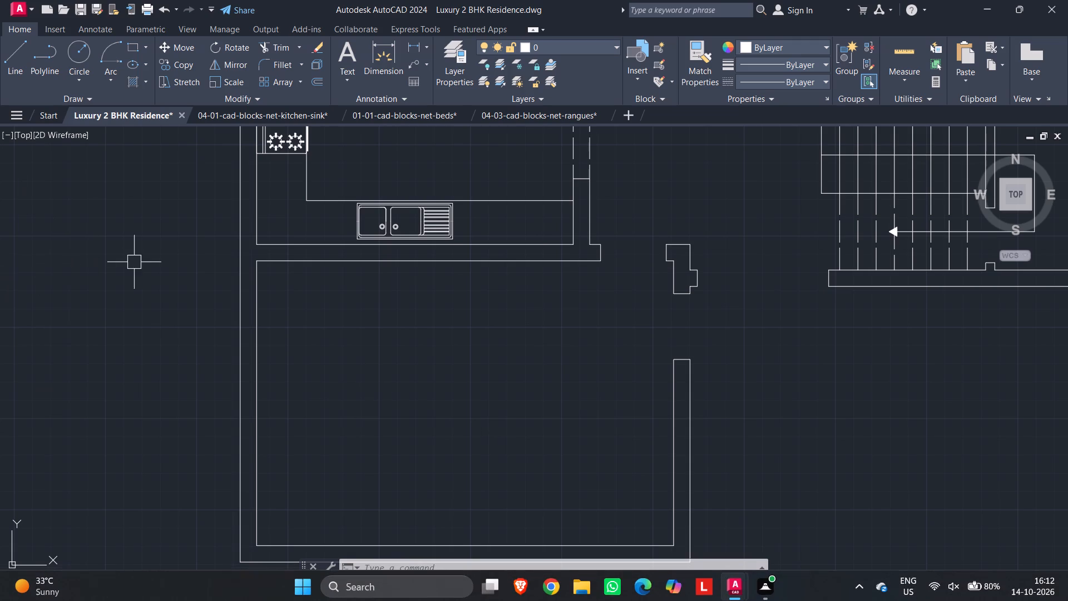
Offset the outer south wall line of the room south of the kitchen 4' to the south.
key("o")
key("space")
scroll(635, 380, "down", 2)
middle_click_drag(637, 381, 724, 269)
key("Escape")
scroll(681, 326, "up", 2)
type("O")
key("space")
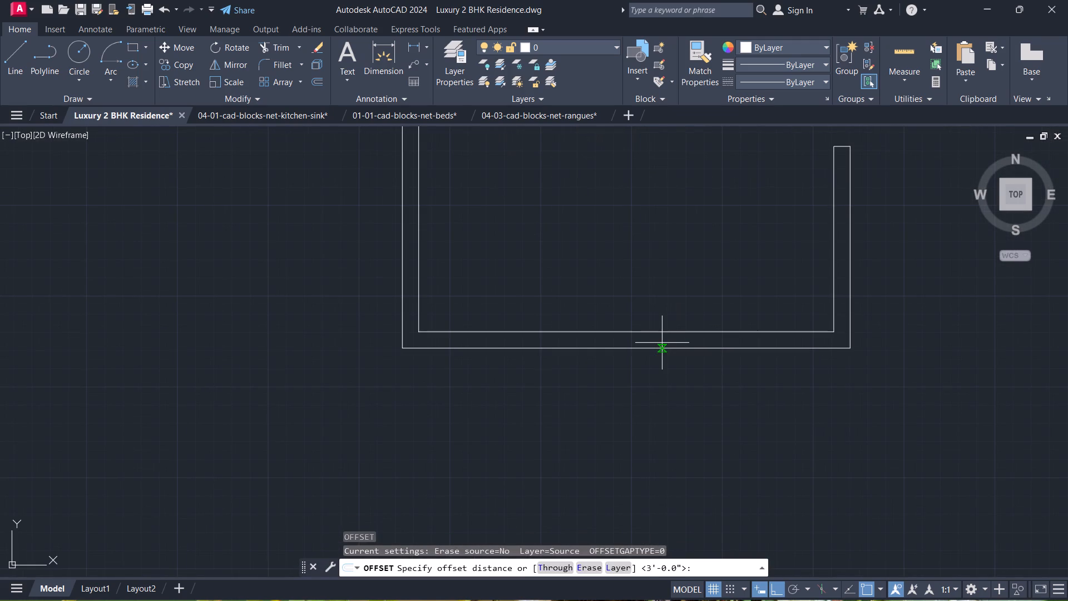
key("4")
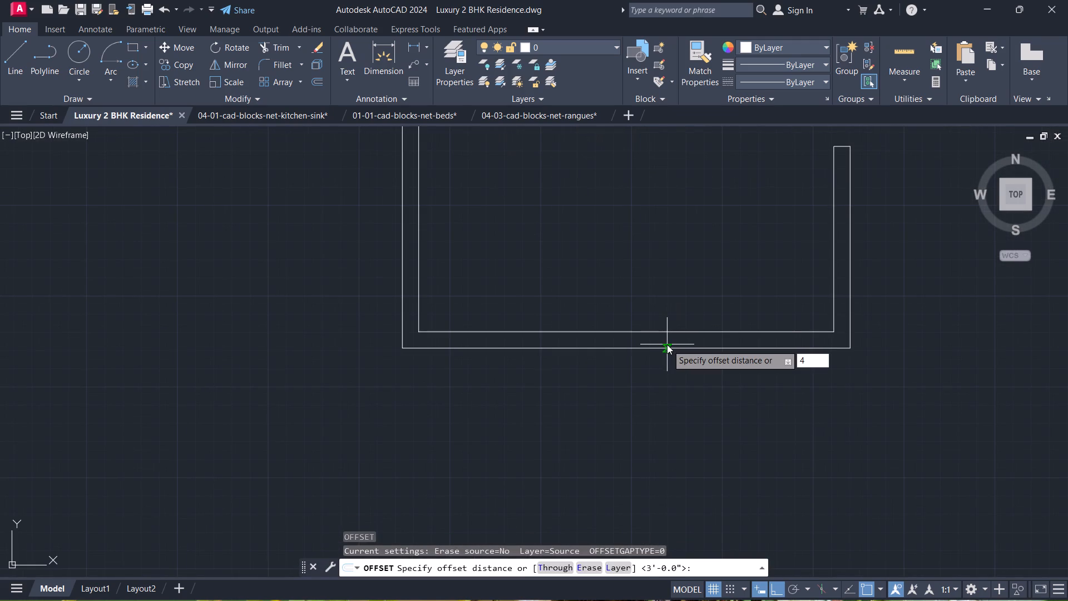
key("apostrophe")
key("Return")
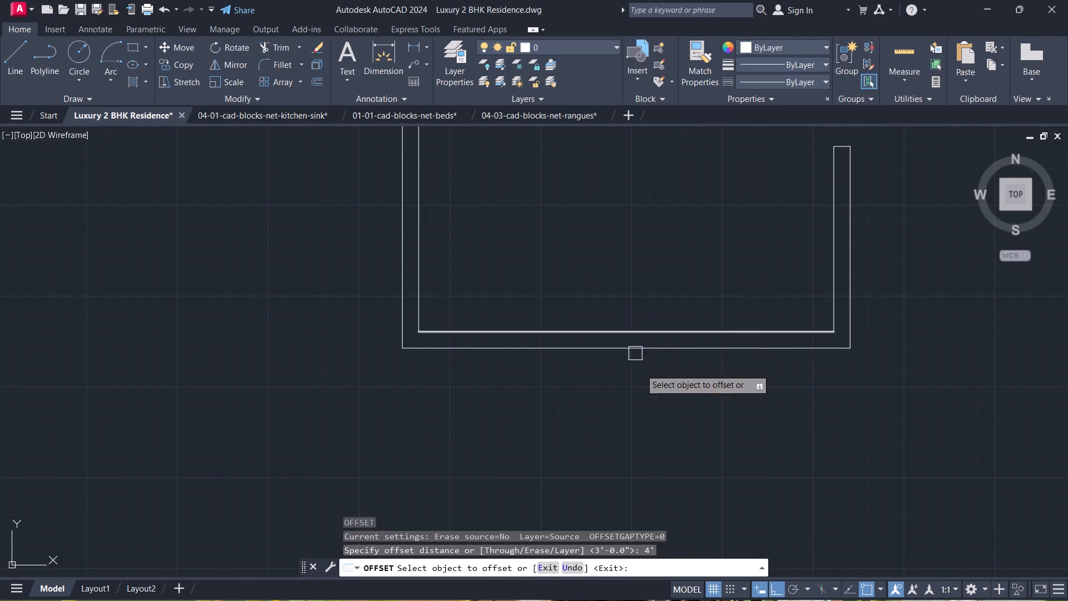
left_click_drag(678, 354, 674, 374)
left_click(663, 388)
key("Escape")
Copy the toilet block from the eastern bath to the empty space east of the plan.
scroll(676, 386, "down", 6)
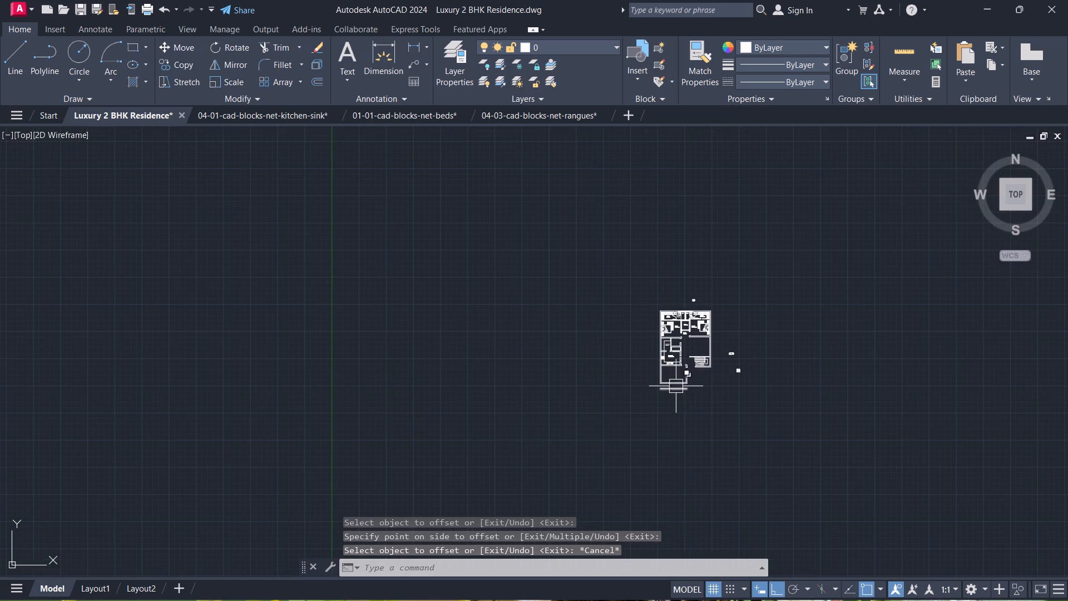
scroll(714, 351, "up", 4)
scroll(665, 375, "up", 2)
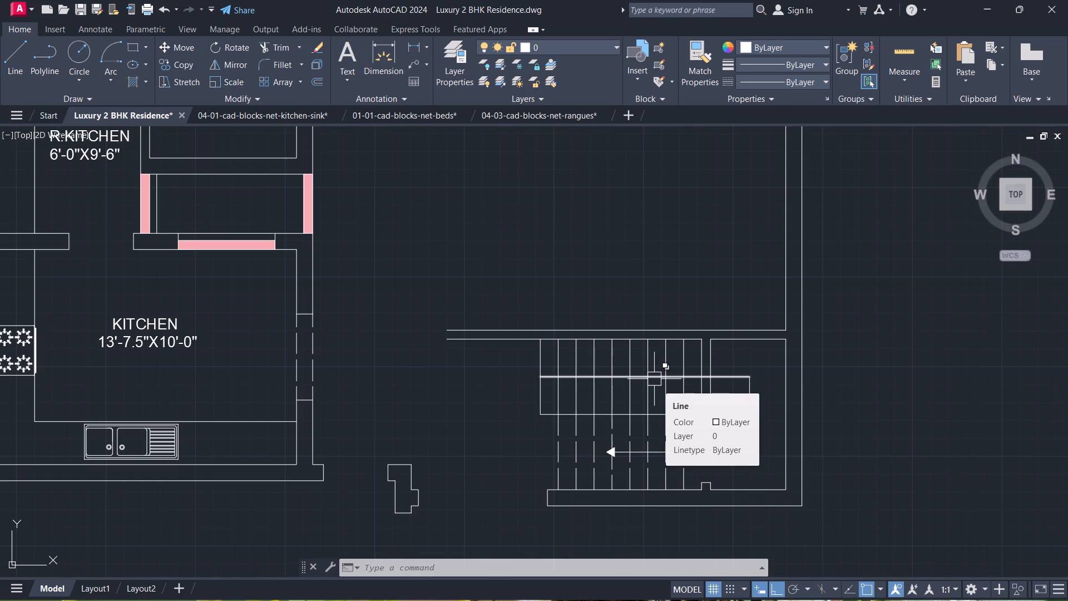
scroll(654, 380, "down", 4)
middle_click_drag(605, 322, 509, 393)
scroll(509, 393, "up", 1)
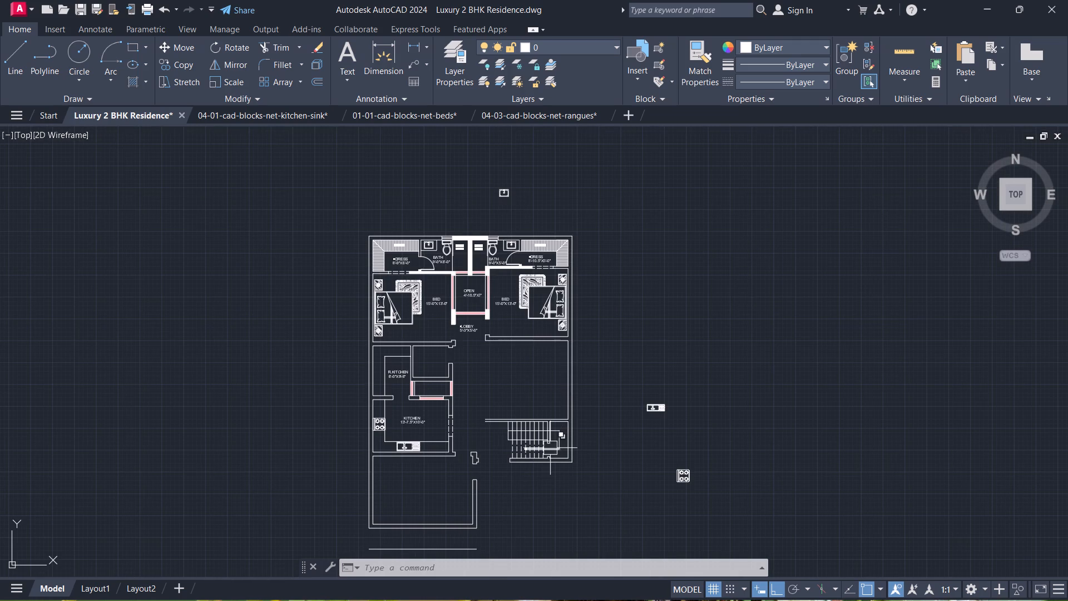
scroll(549, 449, "up", 1)
scroll(424, 402, "up", 1)
scroll(388, 381, "down", 2)
middle_click_drag(388, 381, 337, 520)
scroll(379, 395, "up", 3)
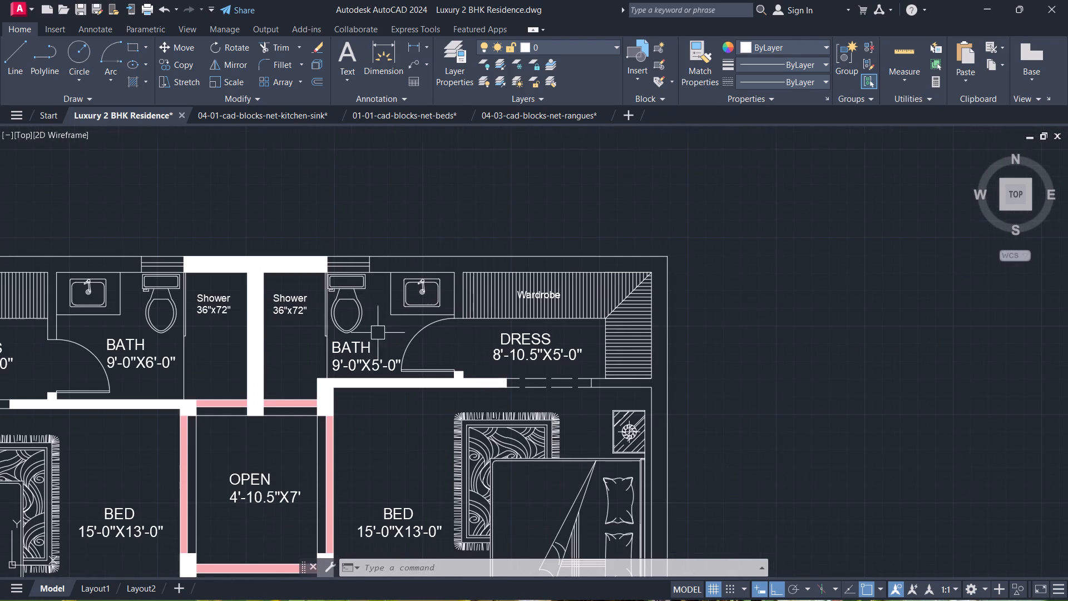
left_click(372, 318)
left_click(358, 314)
type("CO")
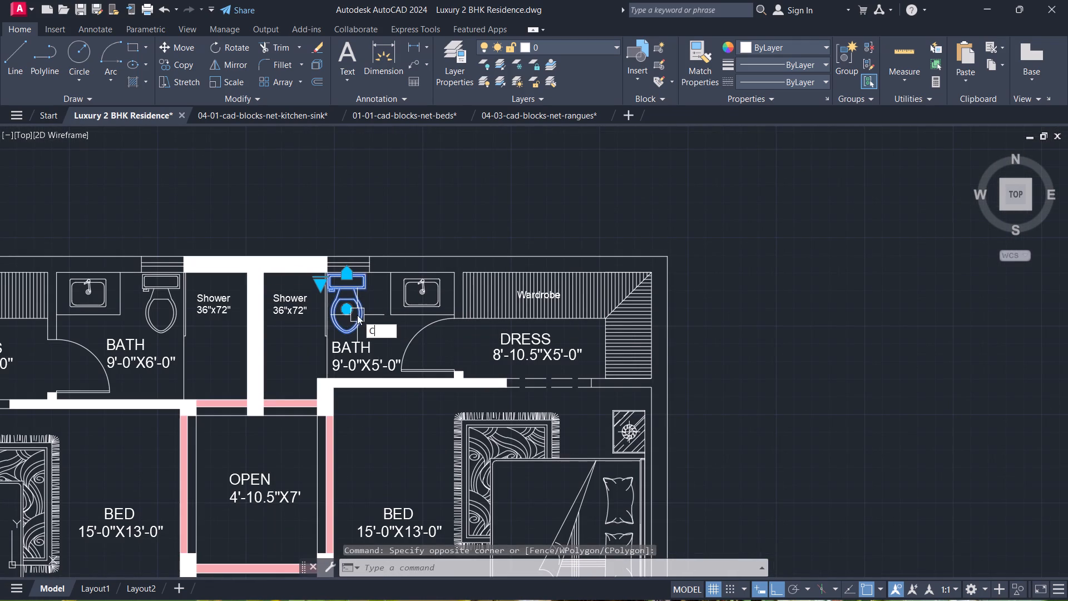
key("space")
left_click_drag(357, 315, 401, 342)
left_click(856, 406)
key("Escape")
Rotate the copied toilet 90° counterclockwise so its bowl points east.
left_click_drag(873, 357, 870, 344)
left_click(745, 268)
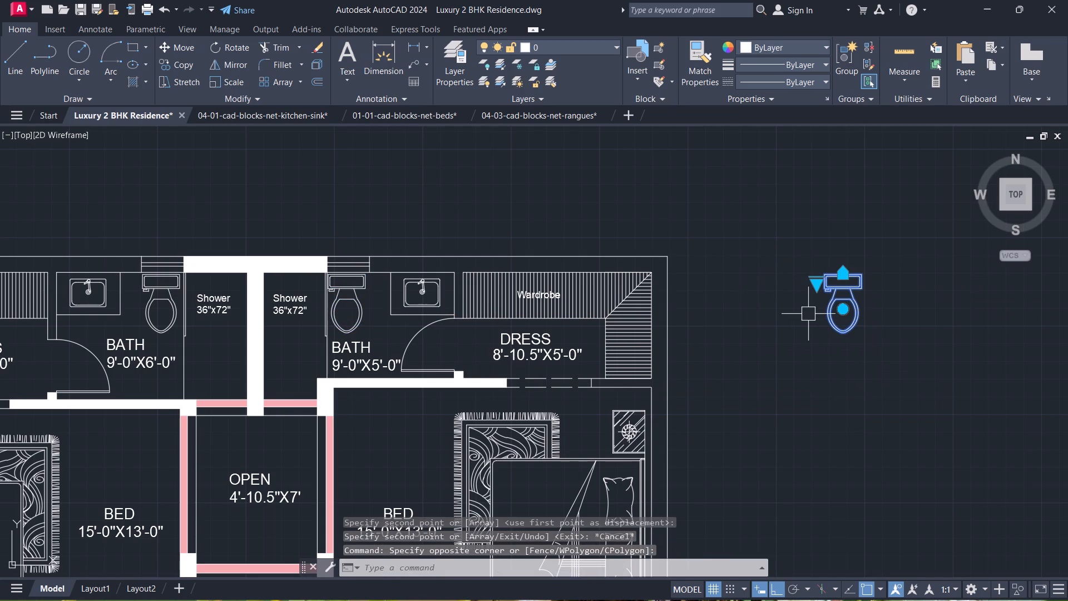
type("RO")
key("space")
scroll(823, 275, "up", 2)
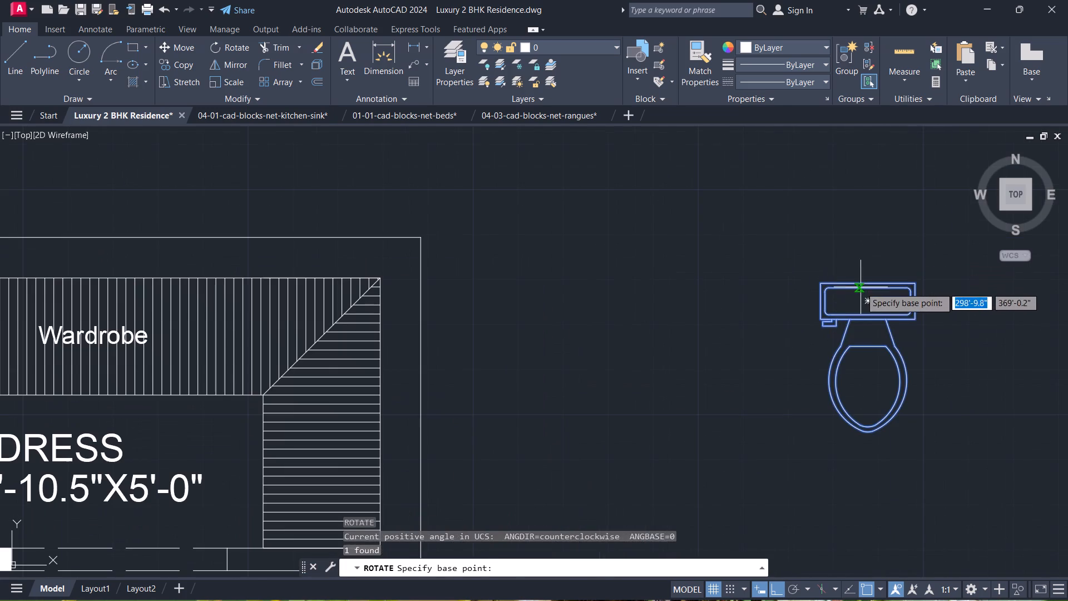
left_click(861, 287)
left_click(869, 165)
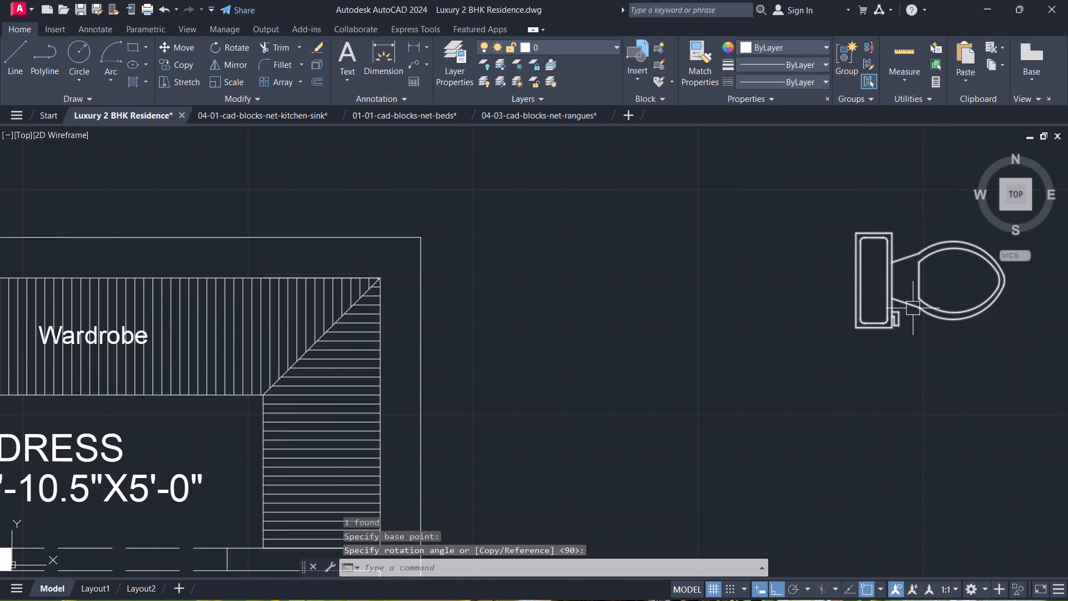
Copy the rotated toilet into the small room at the staircase's east end, with its tank against the west wall.
left_click(913, 309)
type("CO")
key("space")
scroll(863, 283, "up", 1)
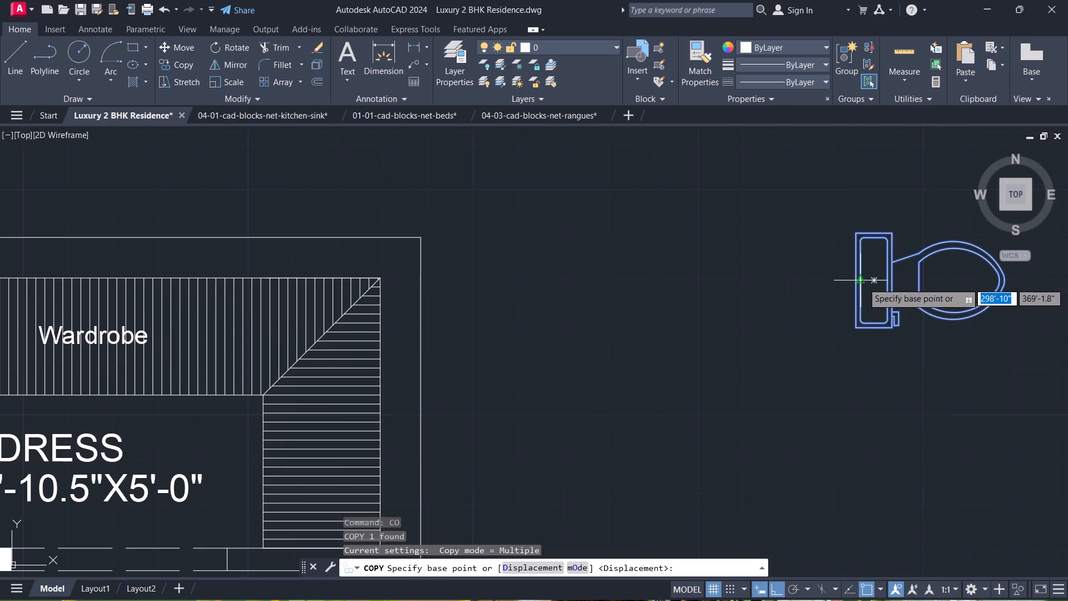
scroll(863, 283, "up", 1)
left_click(838, 280)
scroll(842, 321, "down", 5)
scroll(790, 521, "down", 2)
middle_click_drag(770, 499, 723, 255)
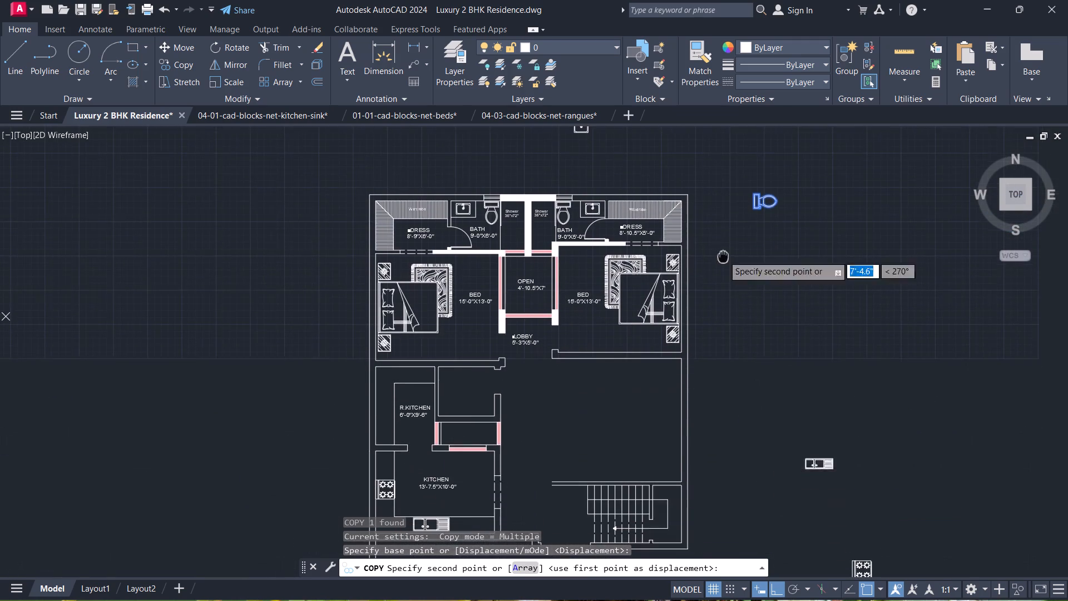
middle_click_drag(674, 452, 724, 240)
scroll(716, 291, "up", 4)
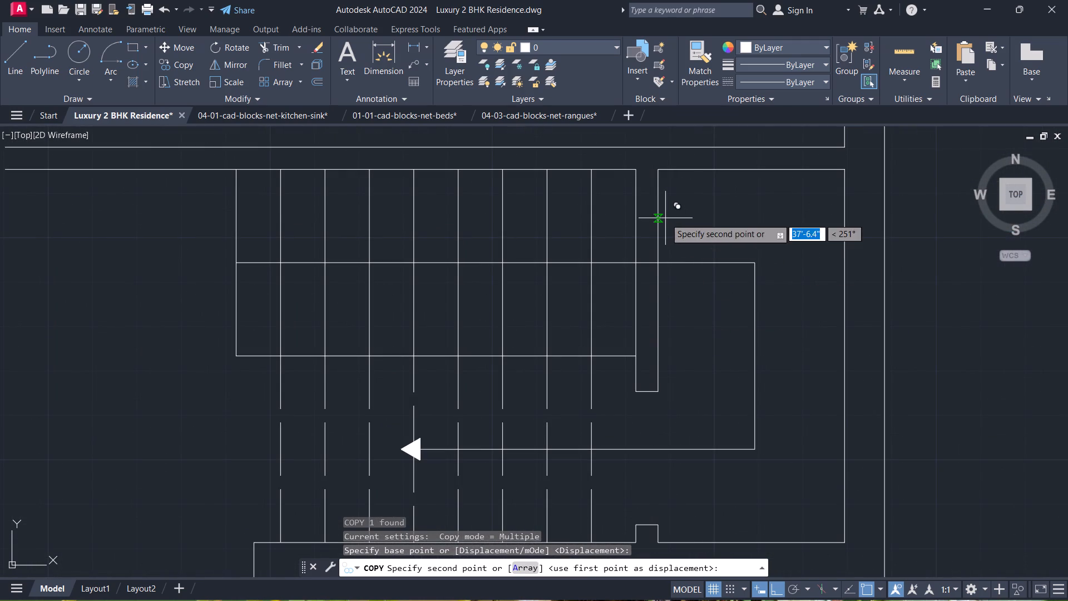
left_click(665, 218)
key("Escape")
Move the placed toilet slightly east, clear of the small room's west wall.
left_click(703, 230)
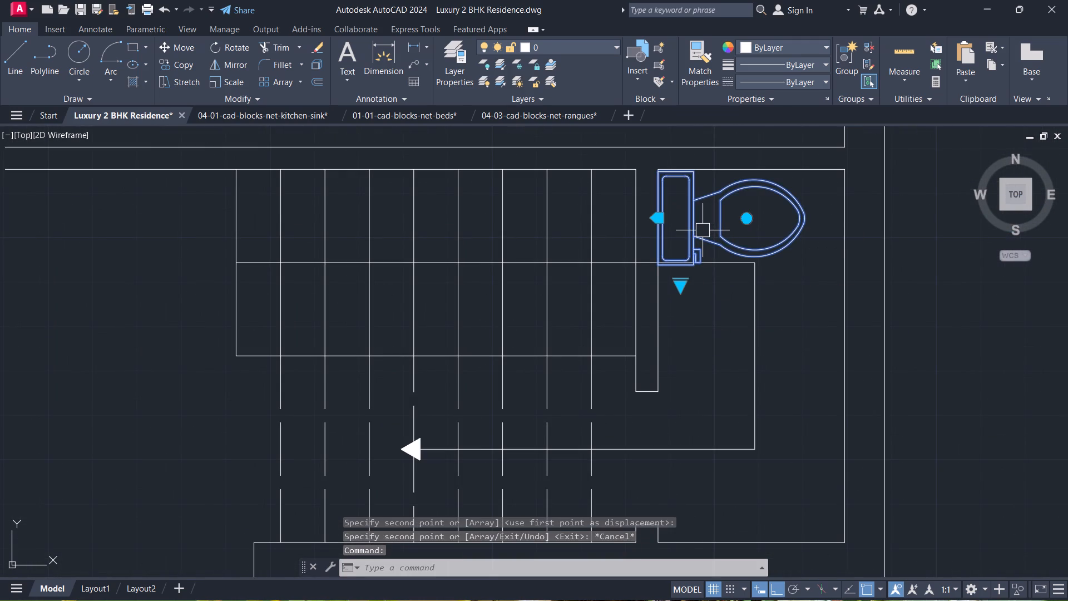
type("M")
key("space")
scroll(703, 230, "up", 4)
left_click(703, 230)
left_click(749, 240)
key("Escape")
Switch the toilet block in the small room to its Pullchain (Plan) variant.
scroll(741, 247, "down", 3)
middle_click_drag(726, 257, 722, 362)
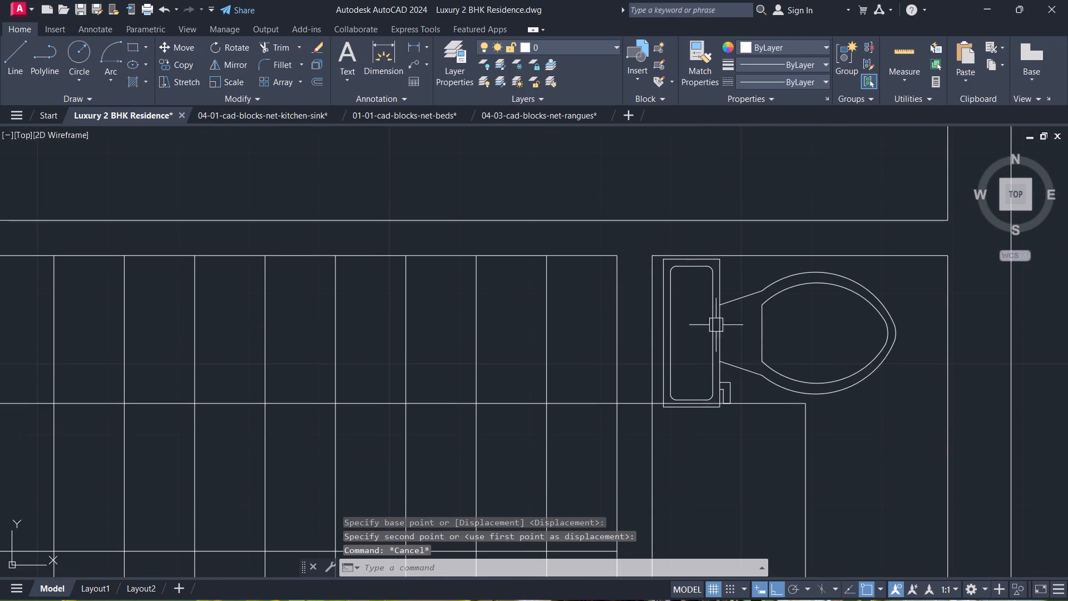
scroll(715, 323, "up", 1)
scroll(715, 321, "down", 3)
middle_click_drag(710, 317, 466, 254)
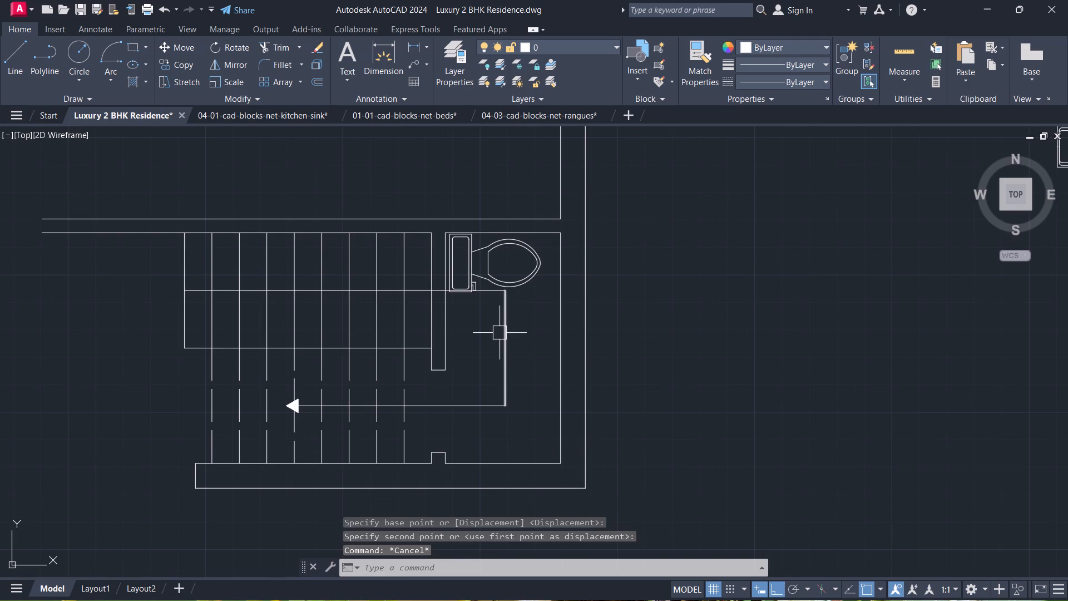
scroll(499, 310, "up", 2)
left_click(488, 233)
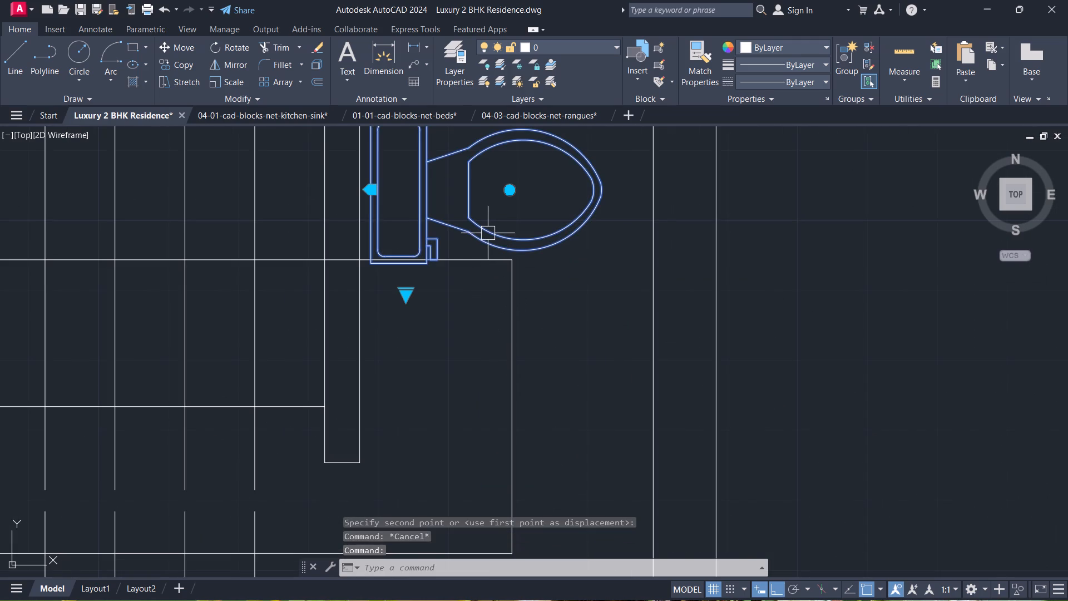
left_click(409, 295)
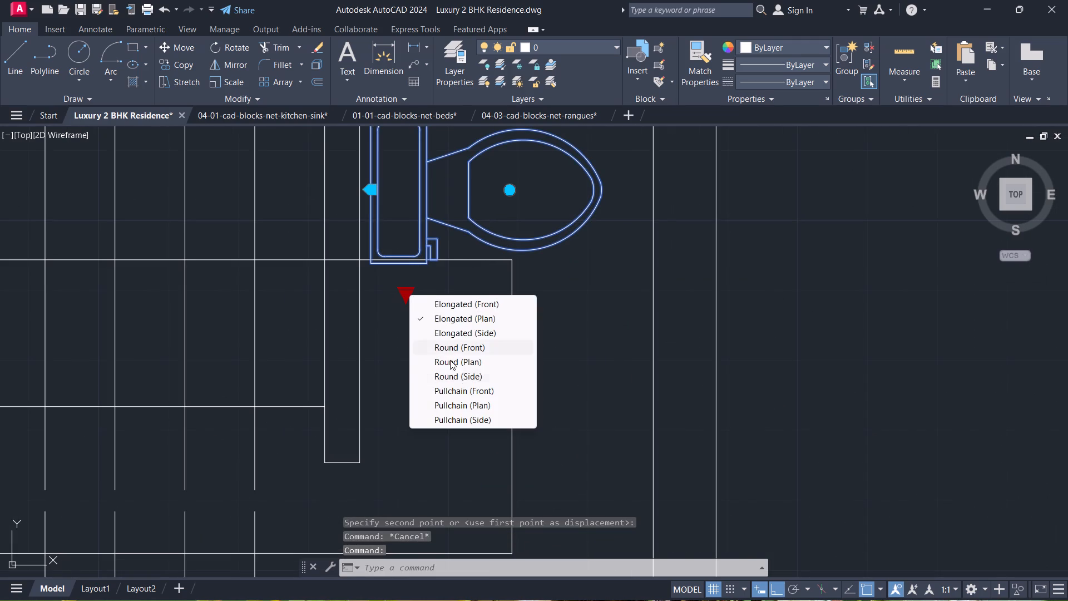
left_click(472, 411)
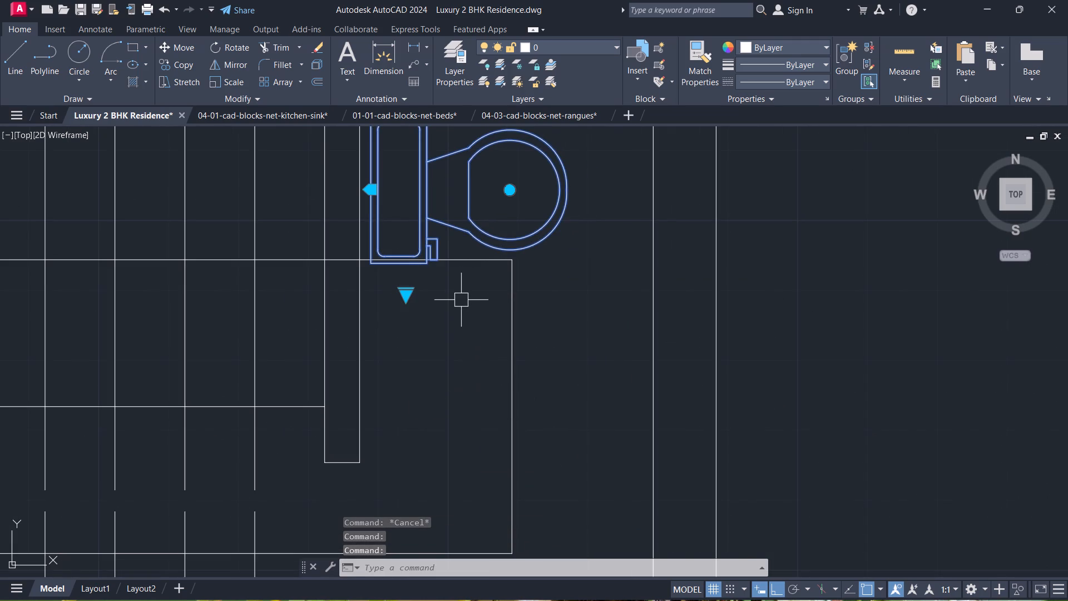
scroll(463, 289, "down", 4)
middle_click_drag(463, 288, 502, 397)
scroll(463, 288, "up", 1)
scroll(495, 372, "up", 1)
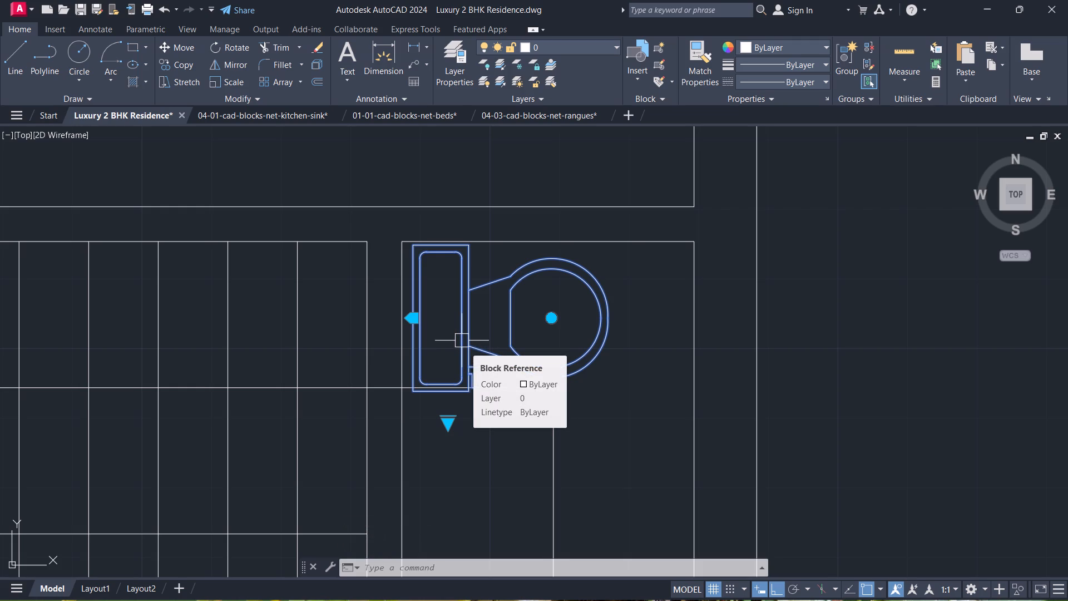
key("Escape")
Copy the washbasin and its two counter edges from the eastern bath to the empty space east of the plan.
scroll(461, 340, "down", 5)
scroll(452, 383, "up", 2)
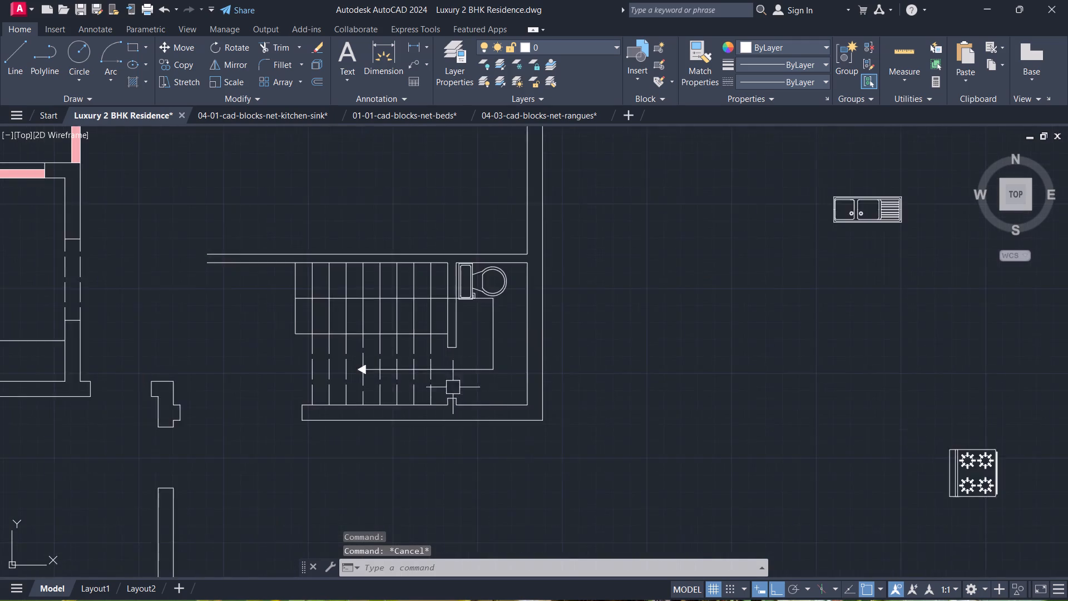
scroll(453, 387, "up", 1)
scroll(480, 382, "down", 3)
scroll(480, 382, "up", 1)
scroll(488, 446, "down", 2)
scroll(452, 245, "up", 3)
middle_click_drag(452, 245, 468, 351)
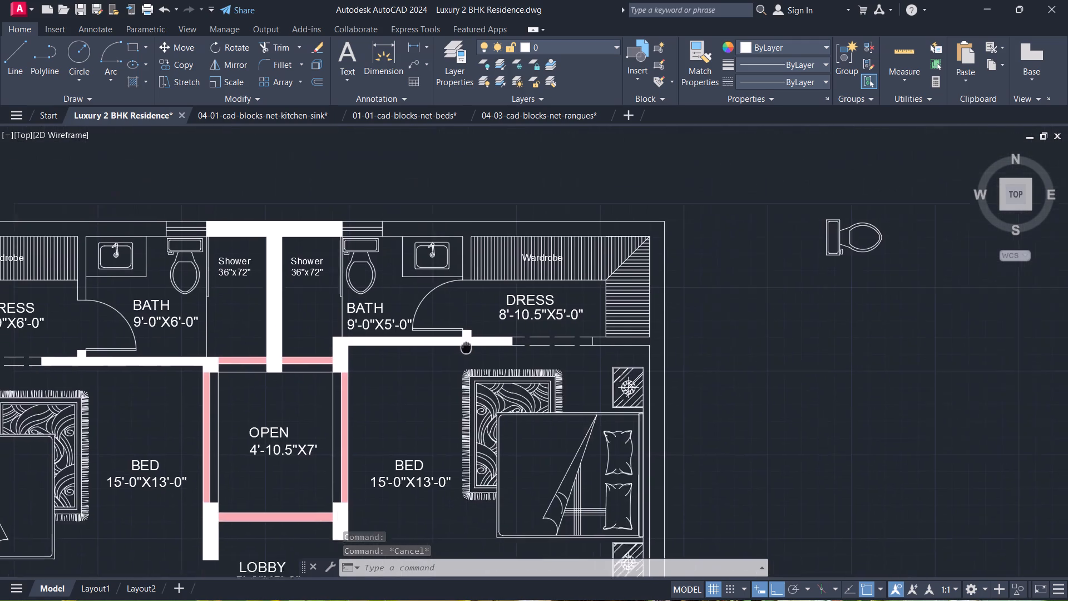
middle_click_drag(468, 351, 472, 367)
scroll(454, 307, "up", 2)
middle_click_drag(459, 310, 504, 413)
scroll(505, 414, "up", 1)
left_click_drag(437, 391, 429, 378)
left_click(269, 318)
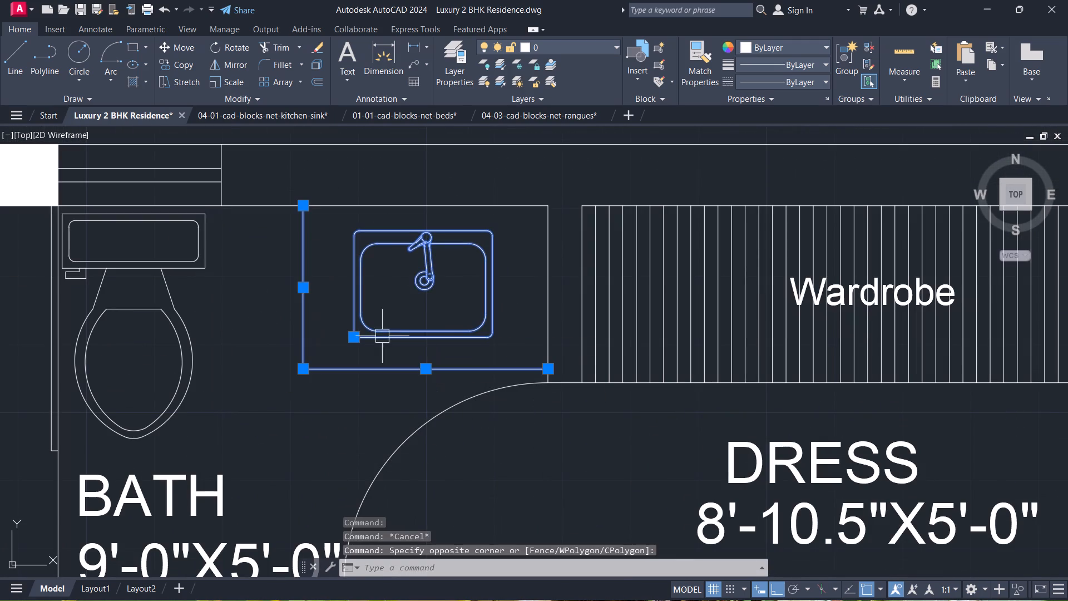
type("CO")
key("space")
left_click_drag(434, 342, 453, 347)
scroll(679, 348, "down", 3)
middle_click_drag(679, 346, 107, 376)
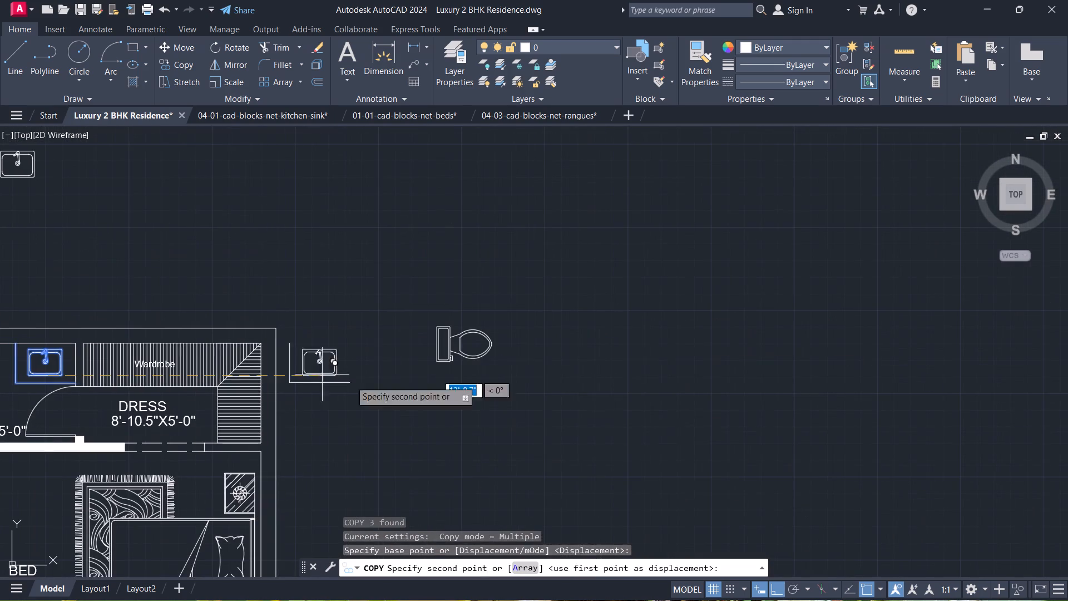
left_click(740, 429)
key("Escape")
Rotate the copied washbasin and counter edges 90° clockwise so the faucet is on the east side.
left_click_drag(755, 408, 753, 397)
left_click(713, 328)
left_click_drag(731, 410, 729, 411)
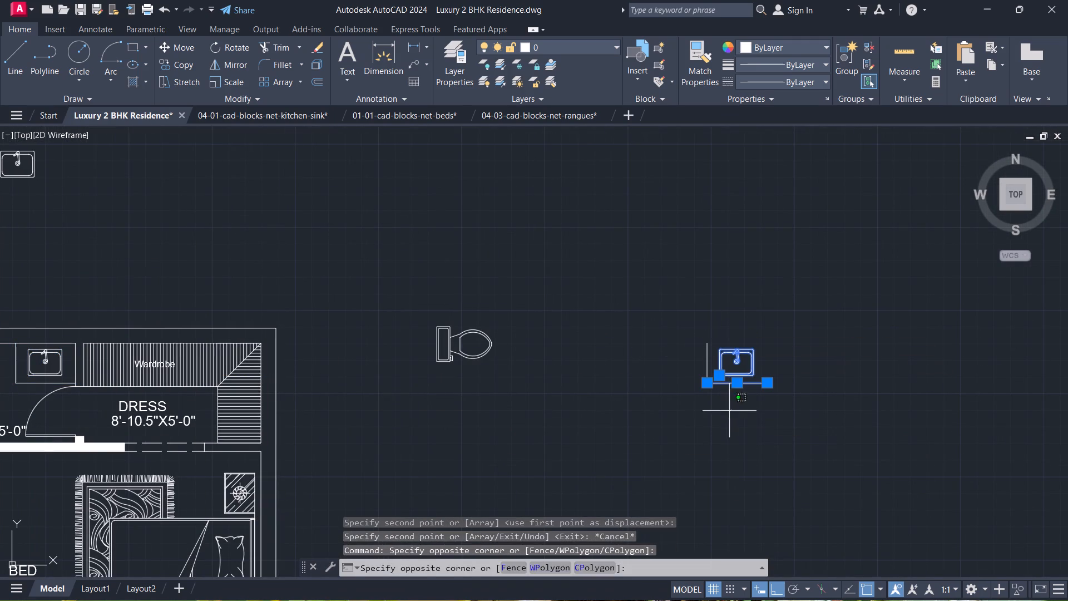
left_click_drag(729, 411, 715, 397)
left_click(662, 305)
type("RO")
key("space")
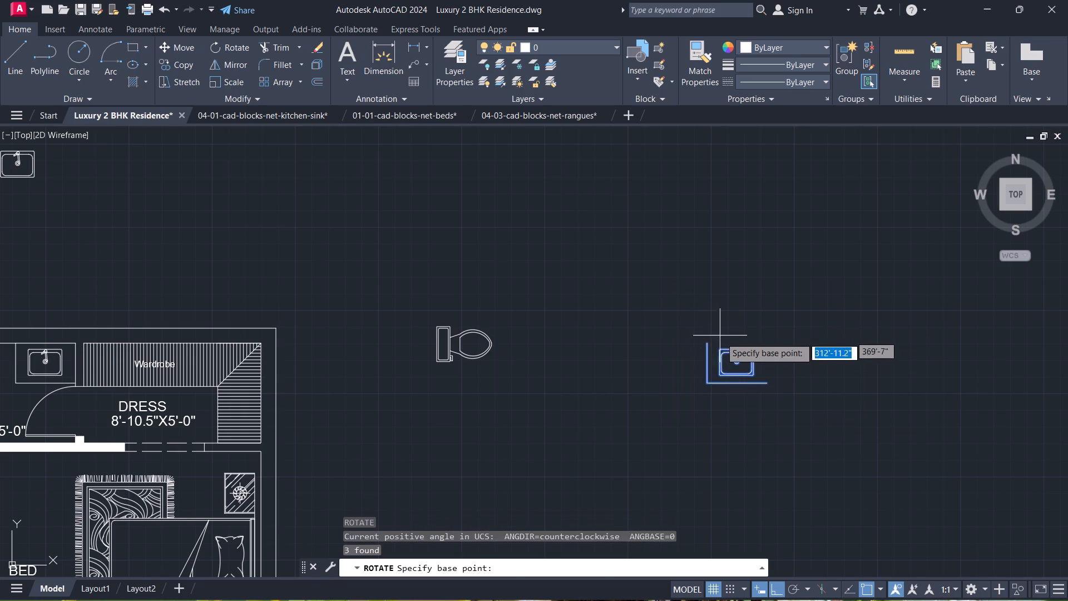
left_click(735, 332)
left_click(777, 459)
Copy the rotated washbasin and counter edges into the small room, with the counter's northeast end on the east inner wall.
left_click(727, 378)
left_click(640, 298)
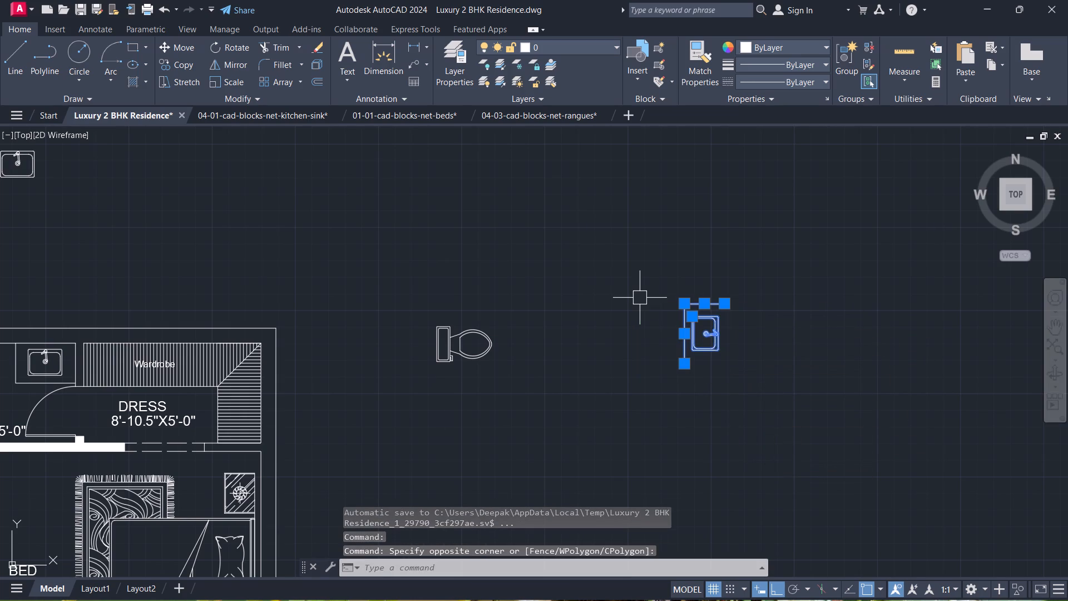
type("CO")
key("space")
scroll(701, 314, "up", 2)
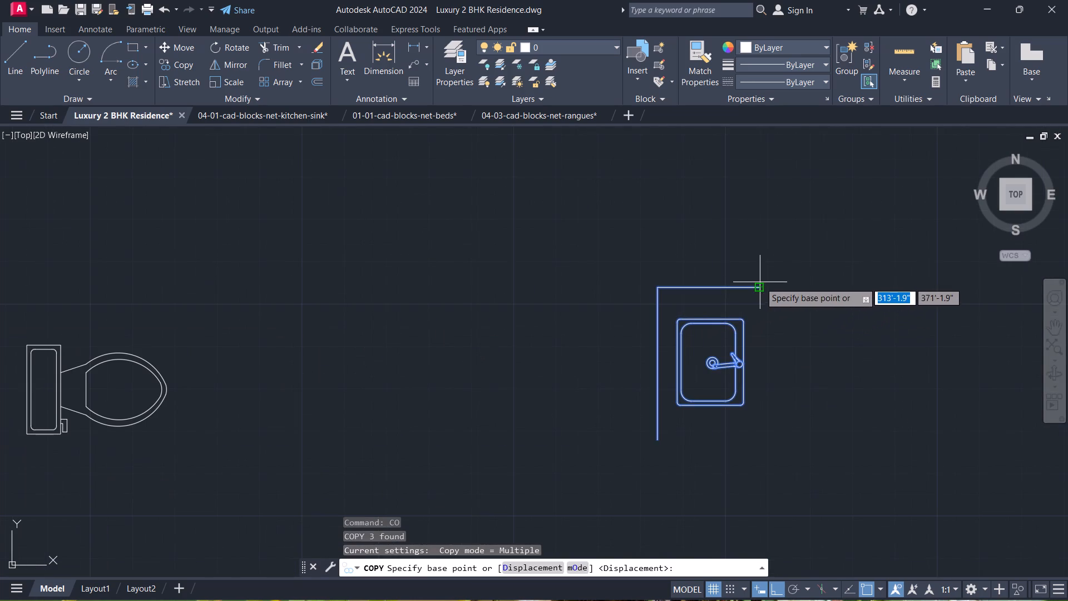
left_click(760, 282)
scroll(709, 474, "down", 4)
middle_click_drag(739, 494, 769, 157)
scroll(566, 432, "up", 2)
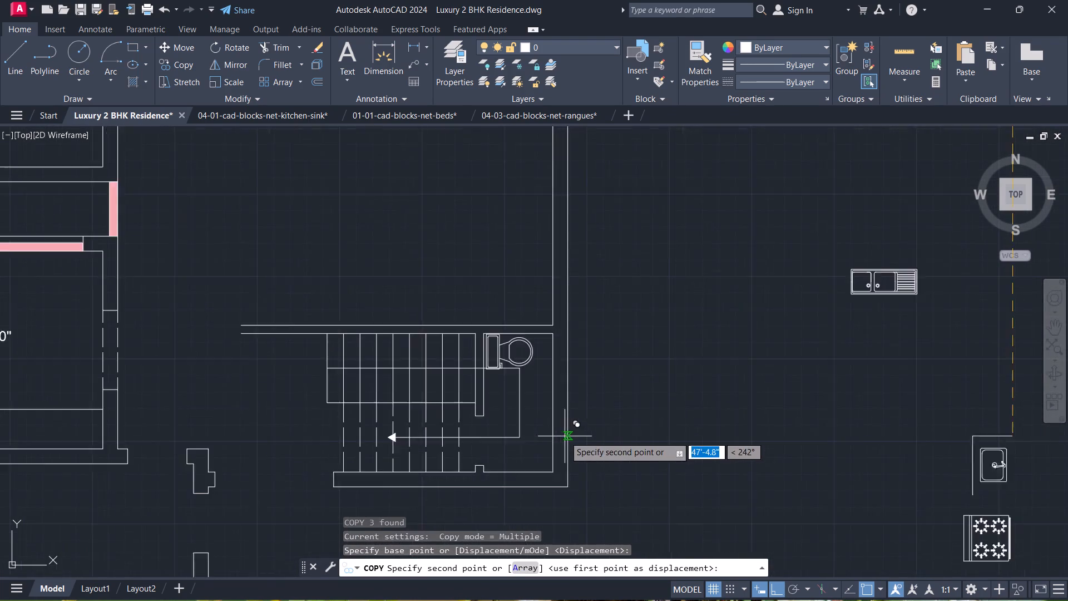
scroll(565, 436, "up", 2)
left_click(538, 426)
scroll(538, 426, "down", 3)
middle_click_drag(538, 425, 612, 348)
scroll(612, 348, "up", 1)
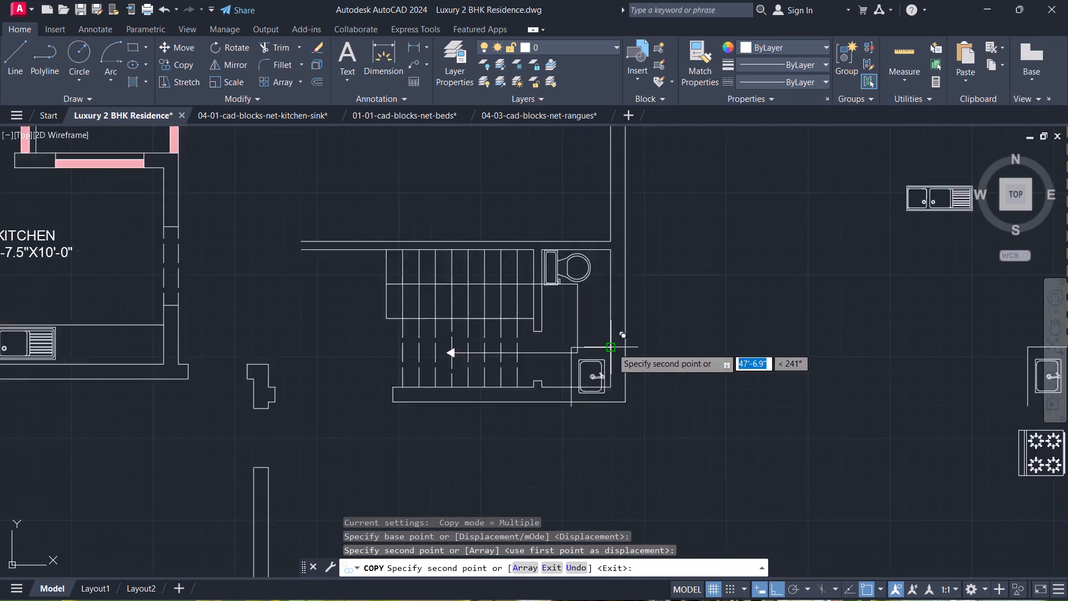
scroll(612, 348, "up", 2)
key("Escape")
Move the placed washbasin and counter edges about 9" north along the small room's east inner wall.
scroll(602, 387, "up", 3)
left_click_drag(619, 381, 605, 368)
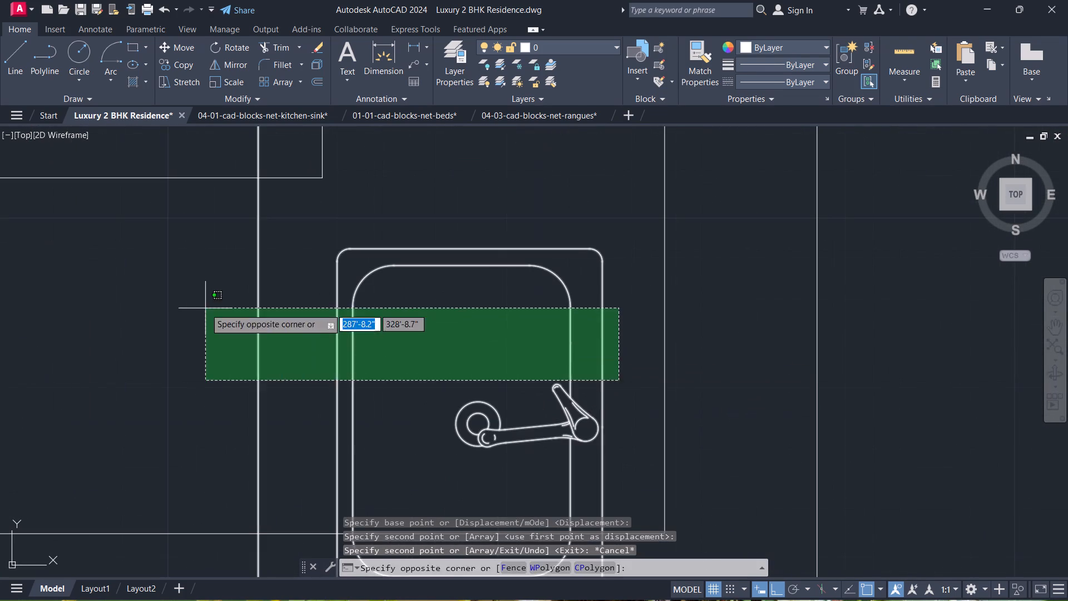
left_click(202, 308)
middle_click_drag(482, 321, 559, 594)
scroll(483, 321, "down", 1)
left_click_drag(561, 482, 552, 474)
left_click(472, 400)
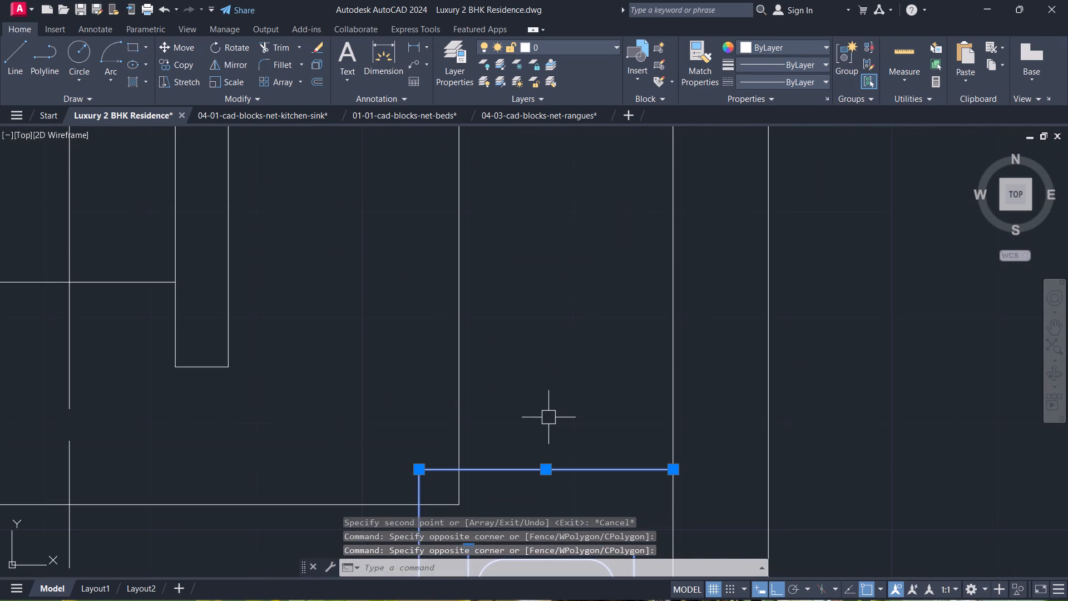
key("m")
key("space")
left_click(679, 470)
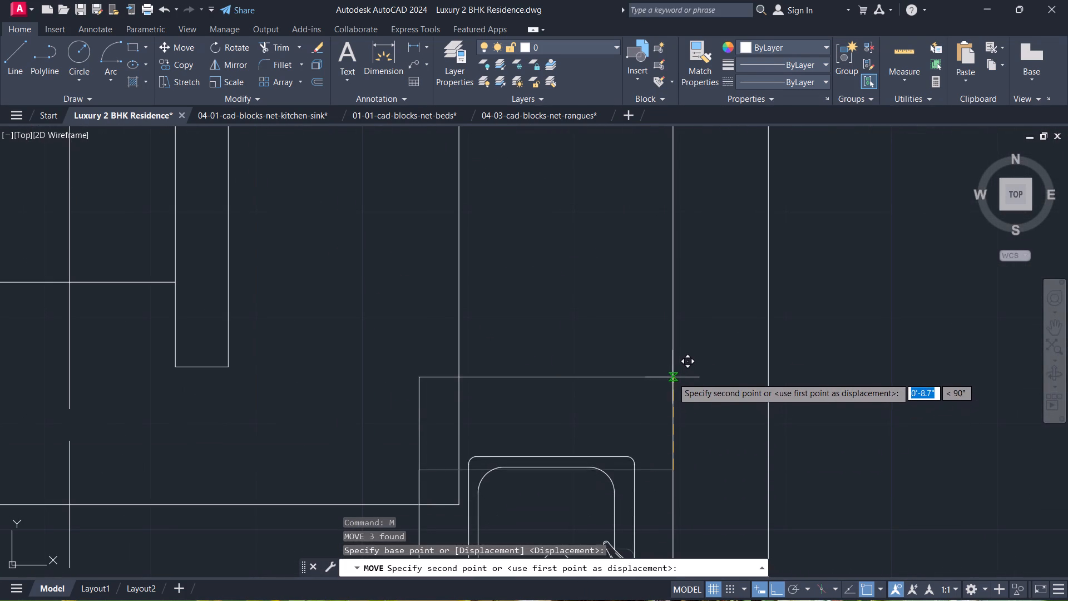
left_click(676, 370)
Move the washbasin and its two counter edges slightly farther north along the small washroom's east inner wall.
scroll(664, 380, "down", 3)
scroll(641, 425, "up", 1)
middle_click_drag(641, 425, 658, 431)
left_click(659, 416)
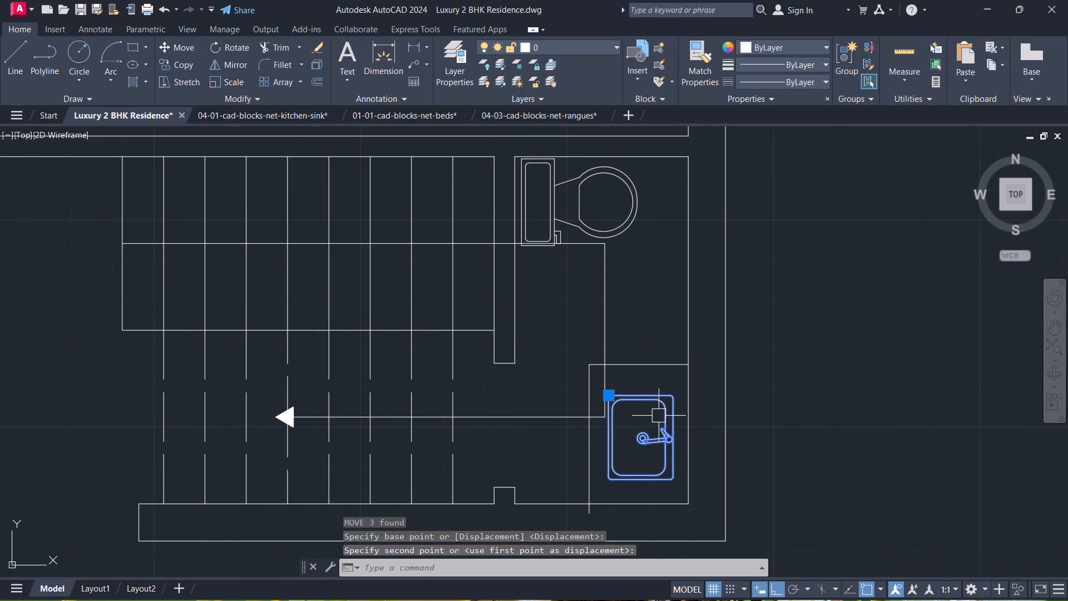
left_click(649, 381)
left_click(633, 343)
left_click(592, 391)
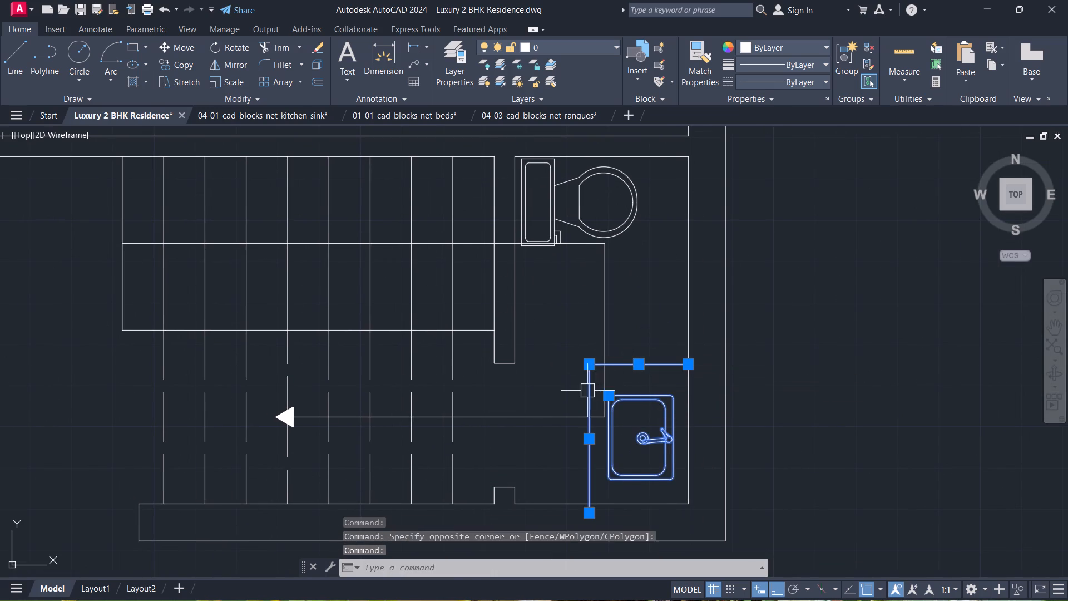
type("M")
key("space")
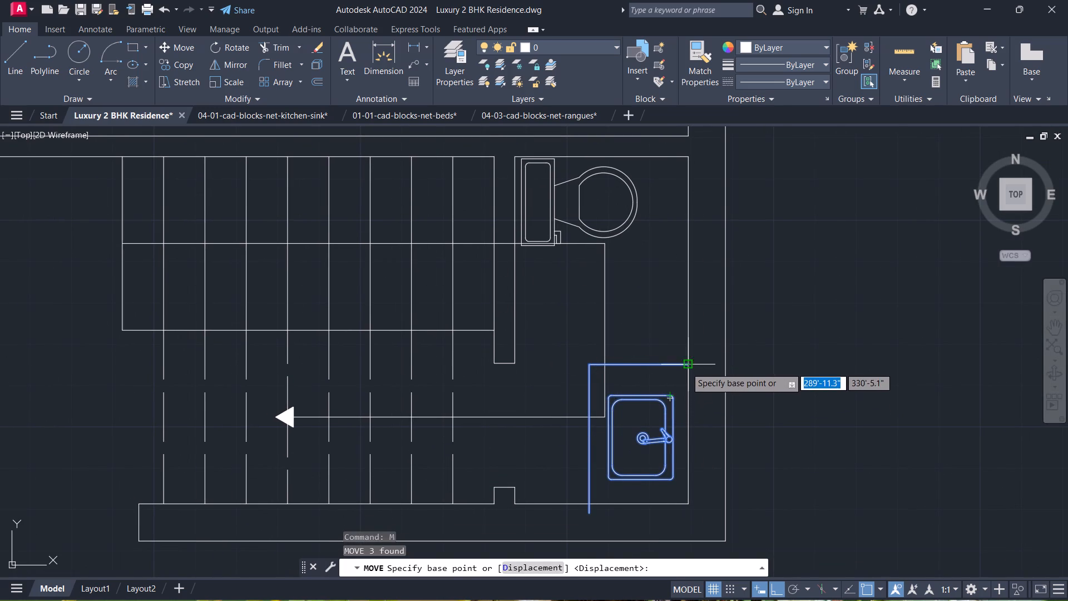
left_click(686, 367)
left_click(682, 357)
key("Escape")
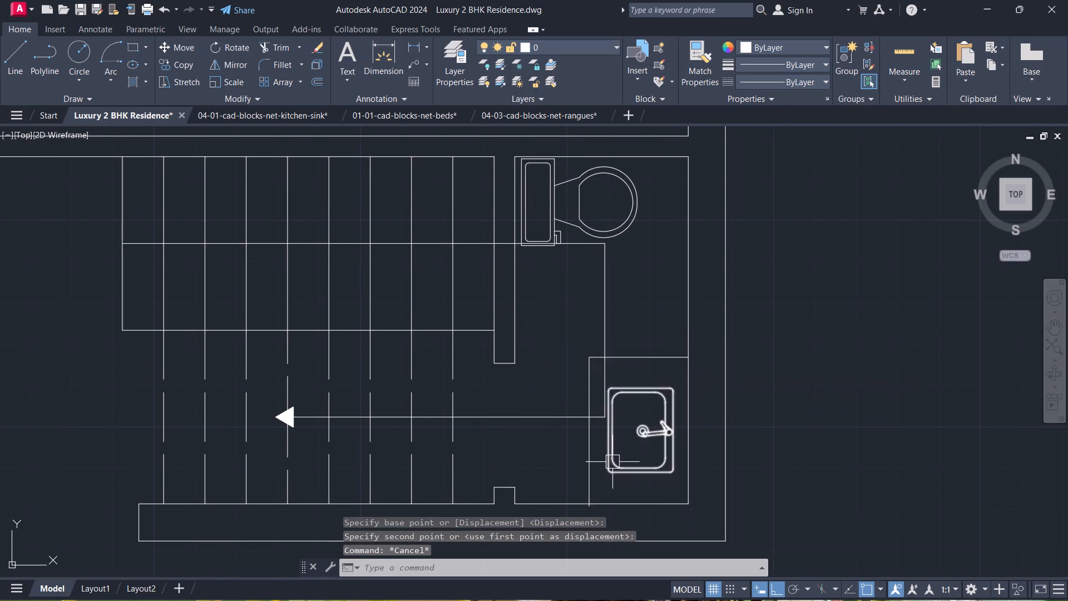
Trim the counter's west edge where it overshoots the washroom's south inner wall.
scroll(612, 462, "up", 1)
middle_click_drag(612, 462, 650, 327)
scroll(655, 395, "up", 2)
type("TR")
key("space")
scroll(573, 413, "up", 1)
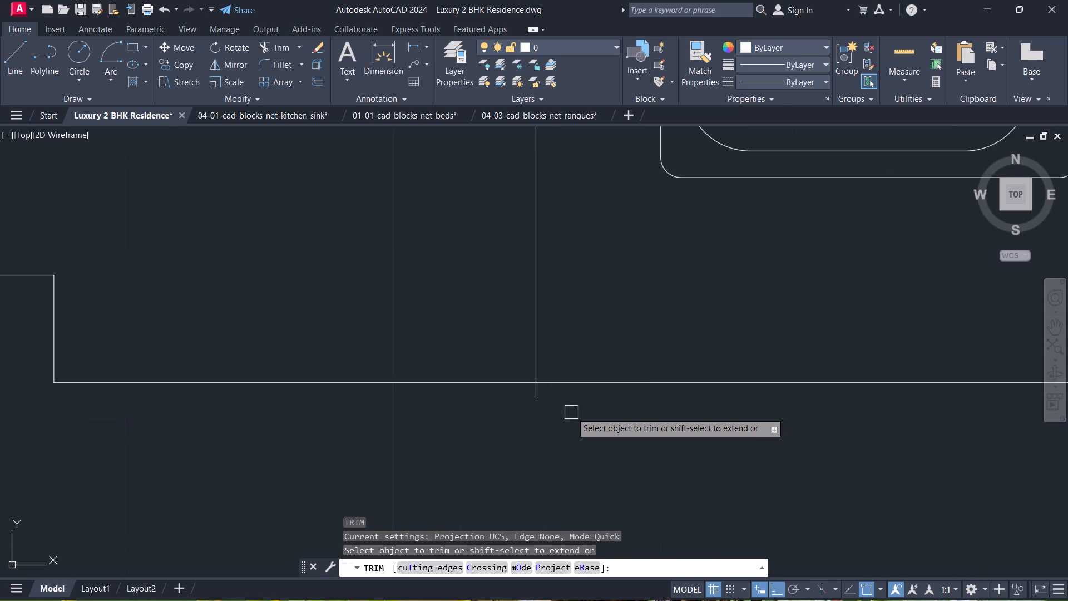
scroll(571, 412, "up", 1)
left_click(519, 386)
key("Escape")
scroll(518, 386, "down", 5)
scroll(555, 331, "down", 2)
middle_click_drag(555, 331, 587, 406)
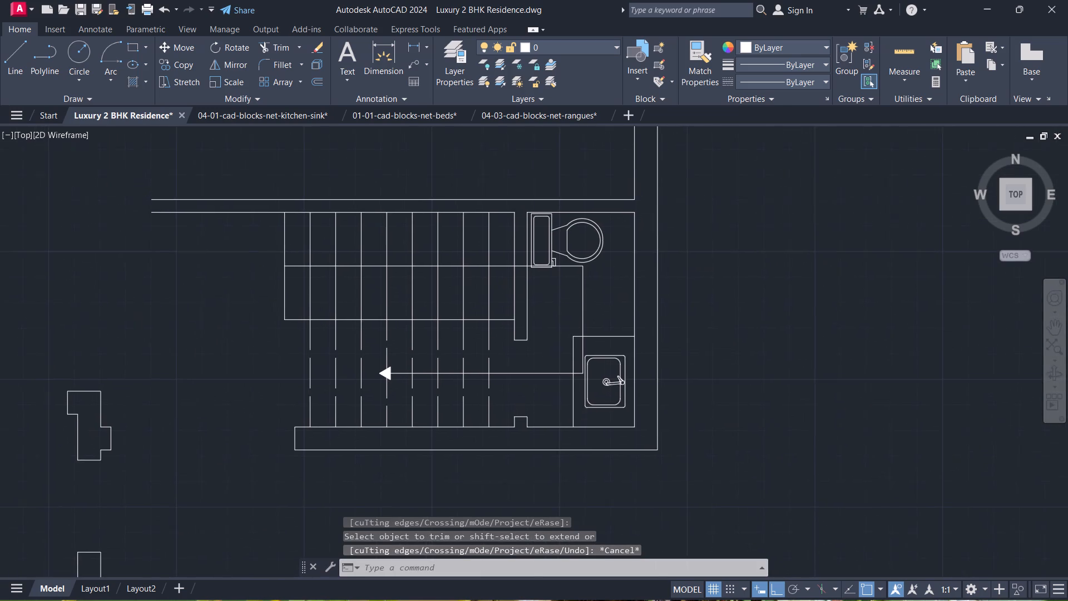
Check the clearance between the washroom's southern door jamb and the washbasin counter.
scroll(571, 360, "up", 2)
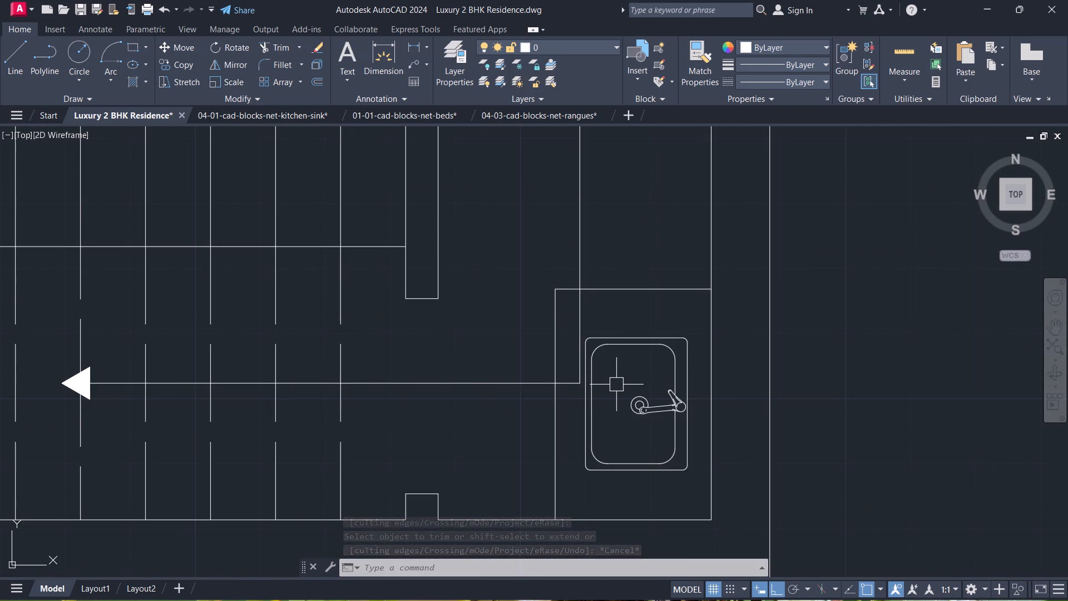
scroll(568, 396, "down", 3)
scroll(548, 383, "up", 2)
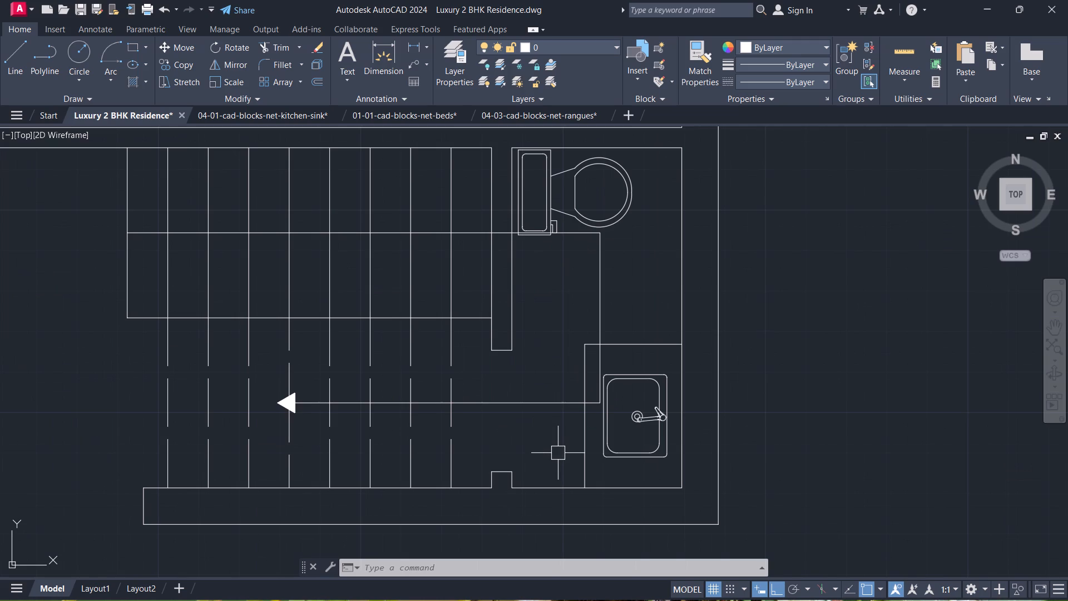
type("DI")
key("space")
left_click(517, 473)
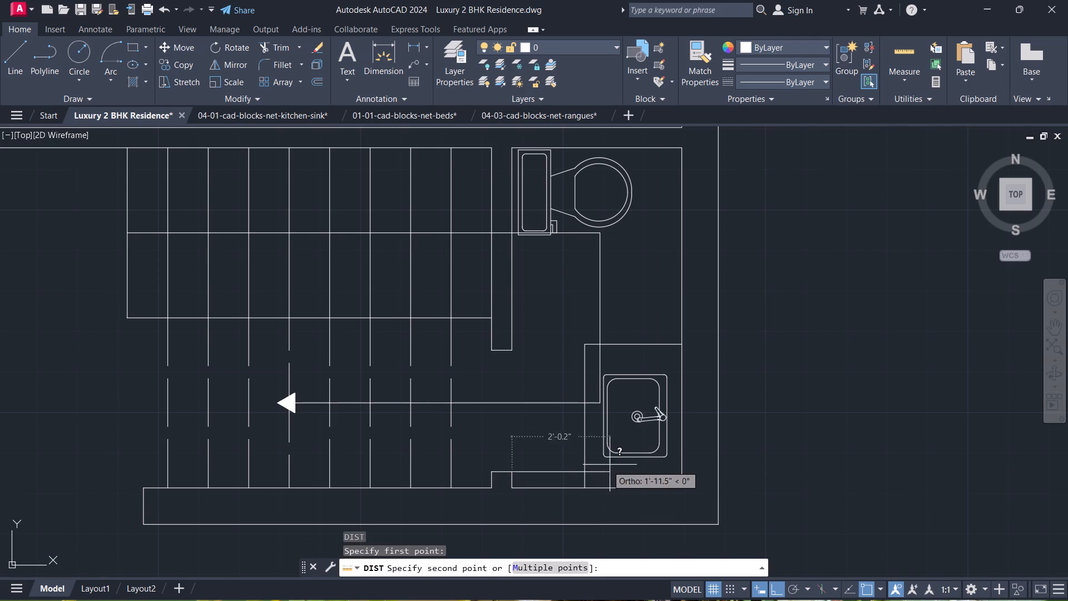
key("Escape")
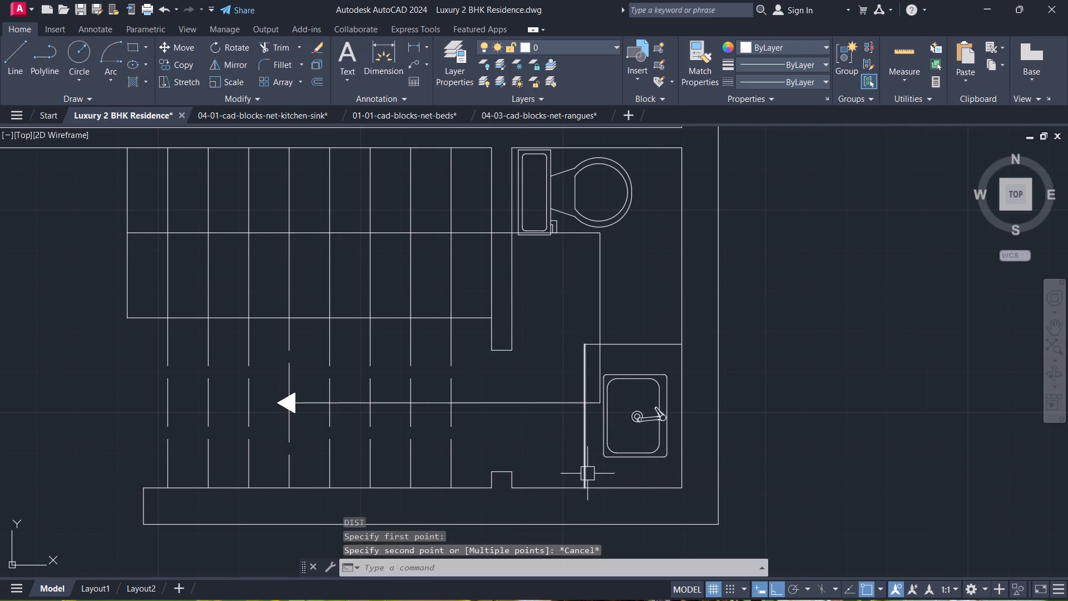
Erase the washbasin and its two counter edges from the small washroom.
left_click_drag(587, 474, 580, 469)
key("Delete")
left_click(627, 438)
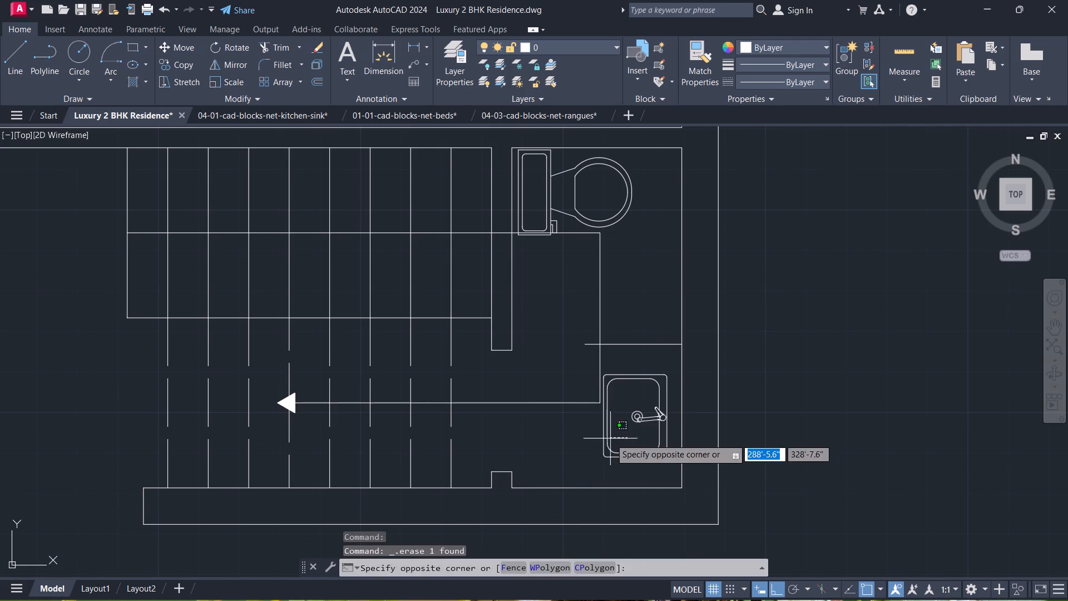
left_click(597, 439)
key("Delete")
left_click(635, 345)
key("Delete")
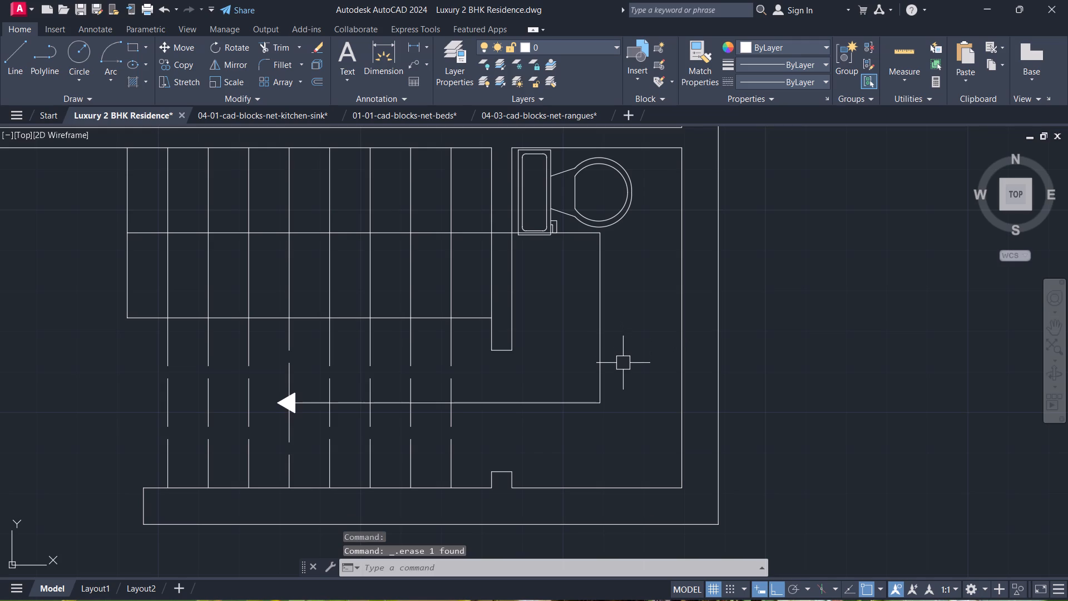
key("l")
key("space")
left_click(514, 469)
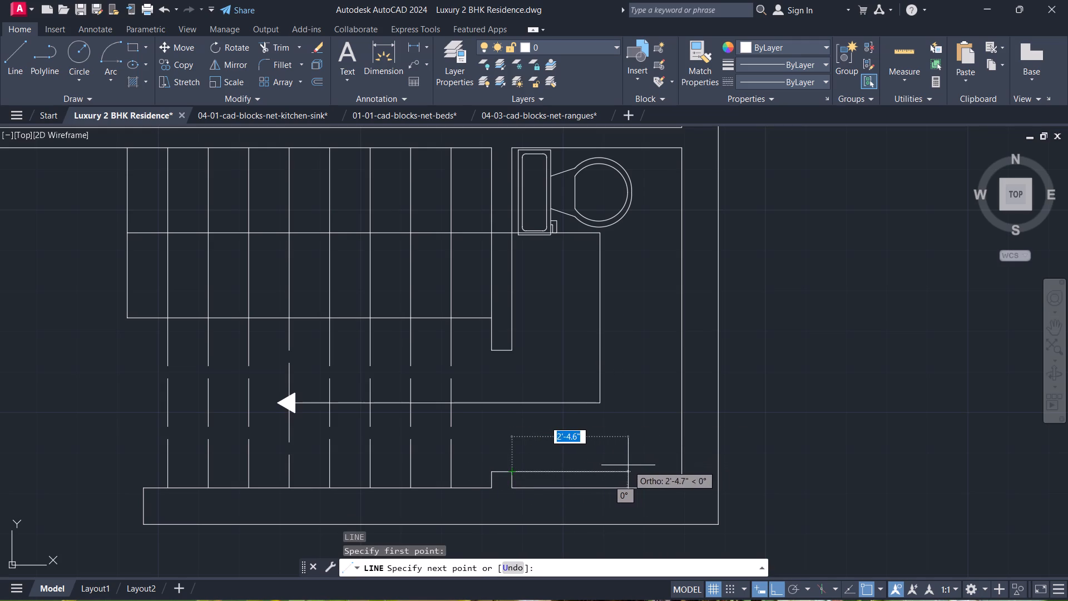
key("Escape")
Add a two-line multiline text label reading POWD and 3'-6"X7'-0" inside the small washroom, south of the toilet.
scroll(542, 462, "down", 2)
middle_click_drag(537, 462, 542, 479)
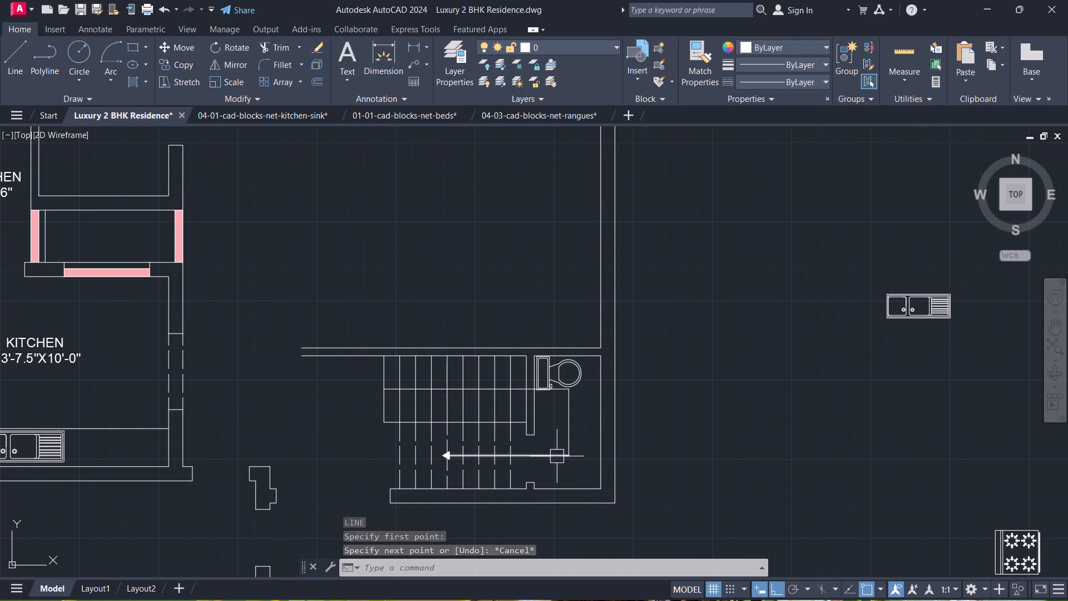
type("T")
key("space")
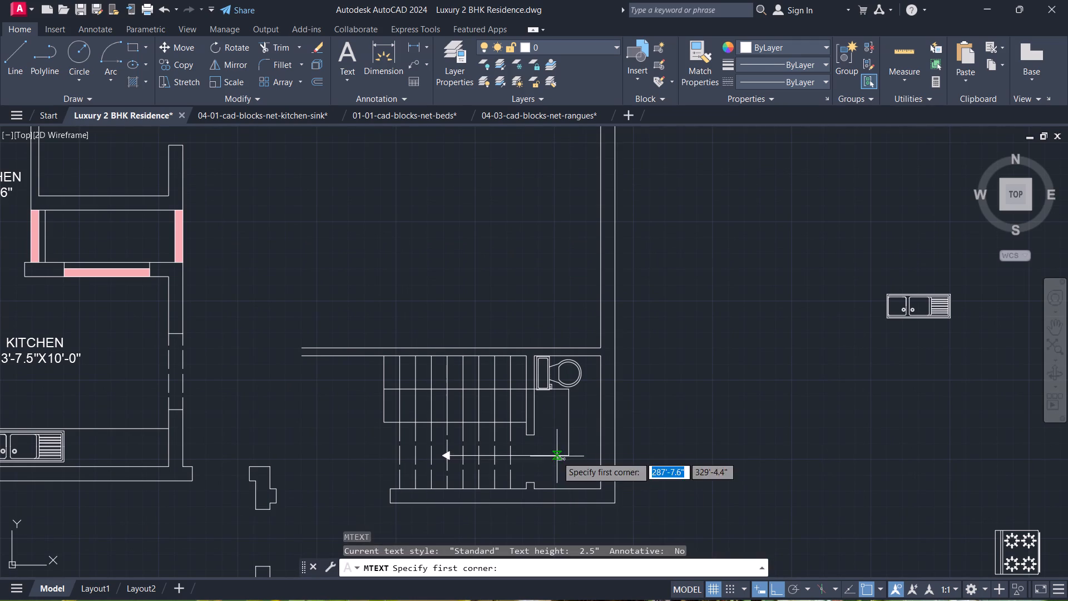
scroll(553, 441, "up", 3)
left_click_drag(548, 422, 553, 425)
left_click(683, 451)
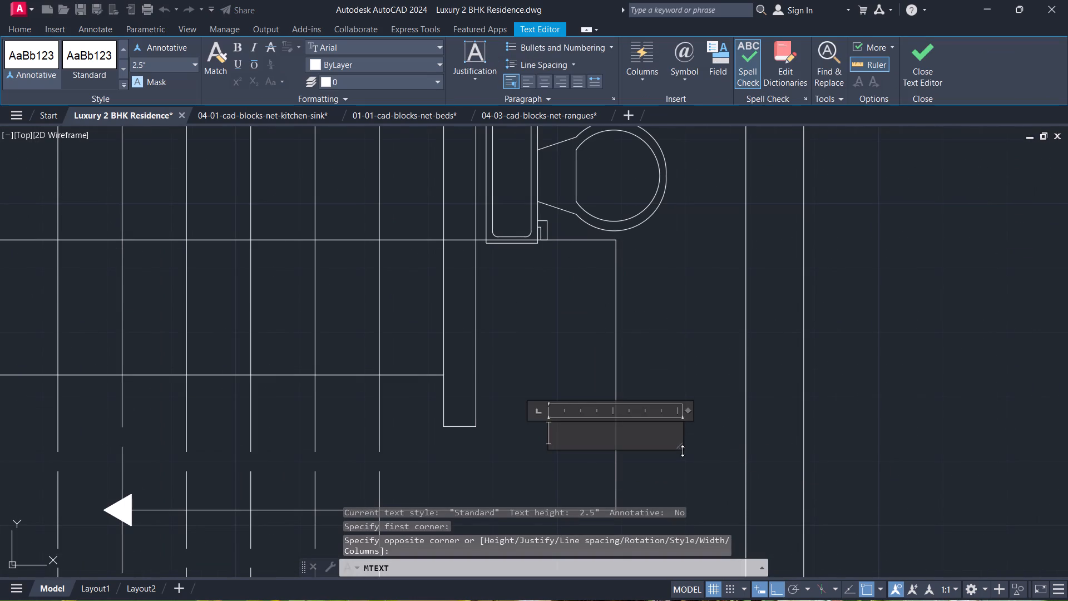
type("POWD")
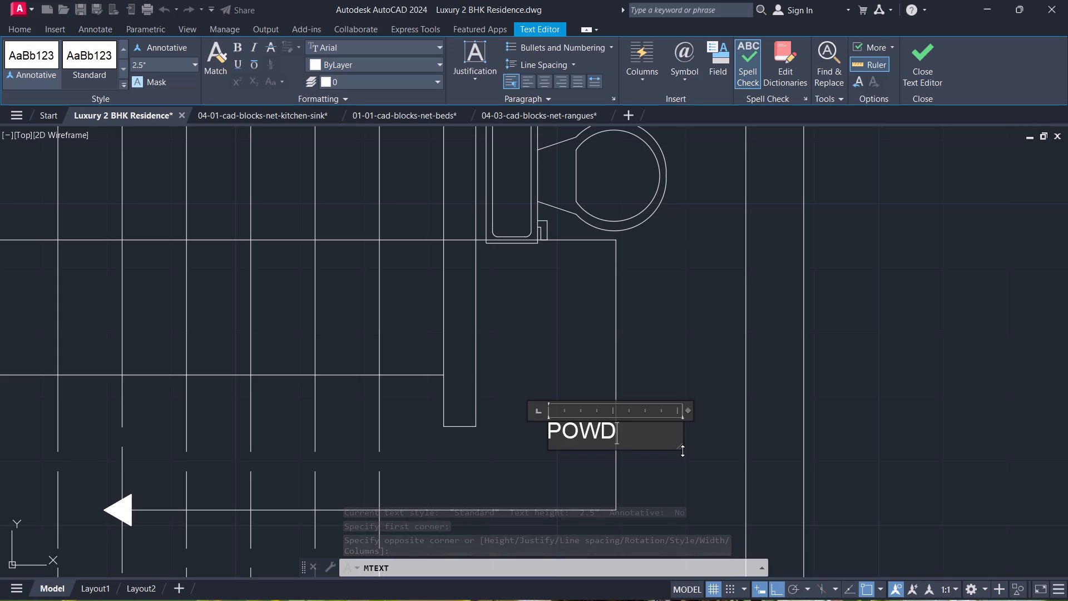
key("Return")
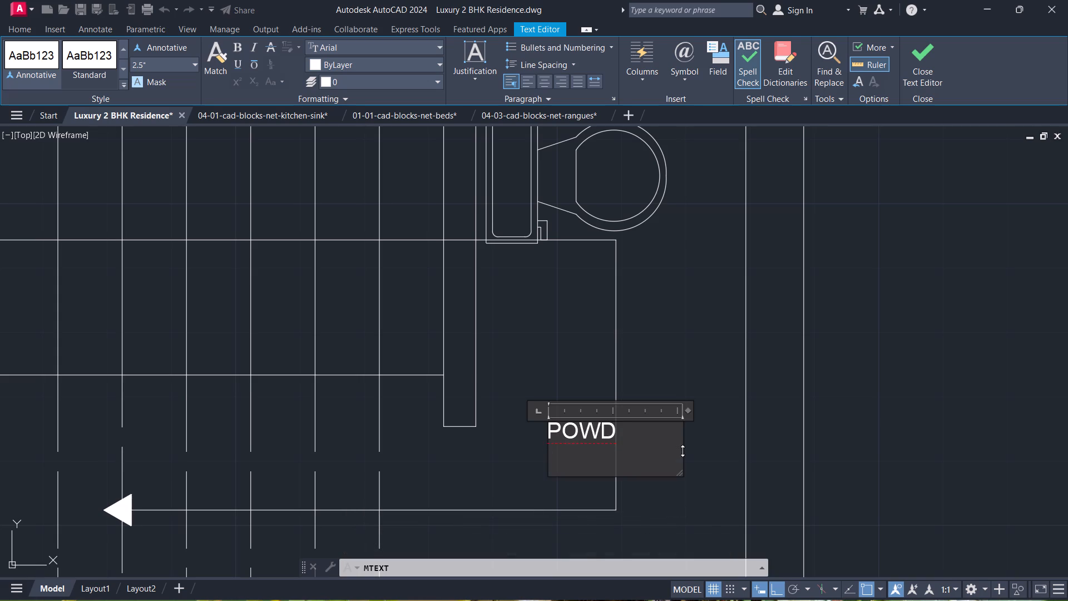
key("3")
type("'6")
key("BackSpace")
key("BackSpace")
key("apostrophe")
type("-6")
key("shift+quotedbl")
type("X7'")
key("0")
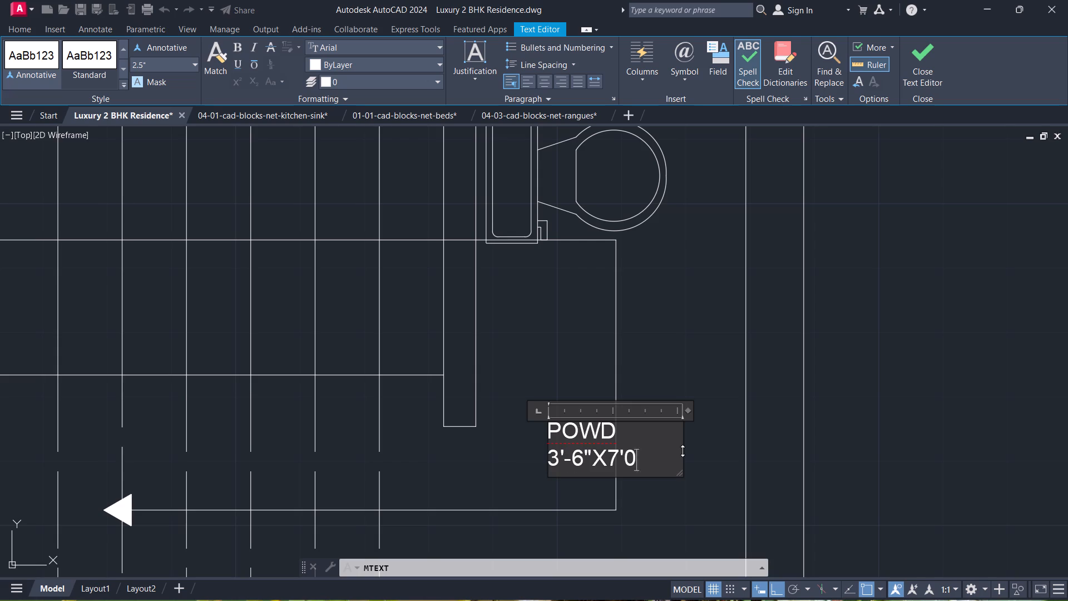
key("BackSpace")
type("-0\"")
Set the height of the whole POWD label to 5 and finish editing the text.
key("ctrl+a")
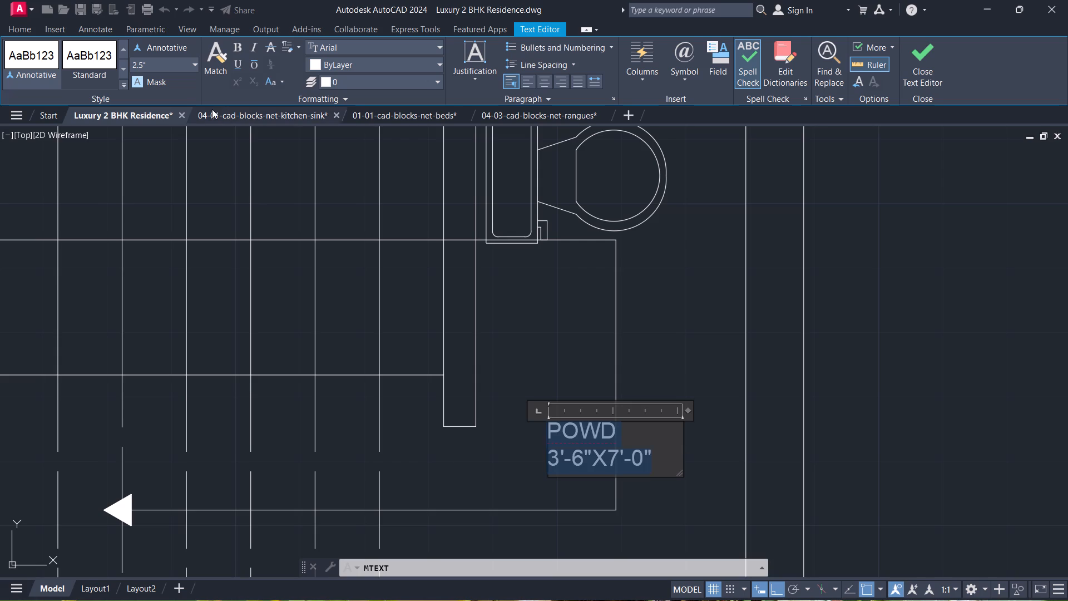
left_click(172, 70)
key("5")
key("Return")
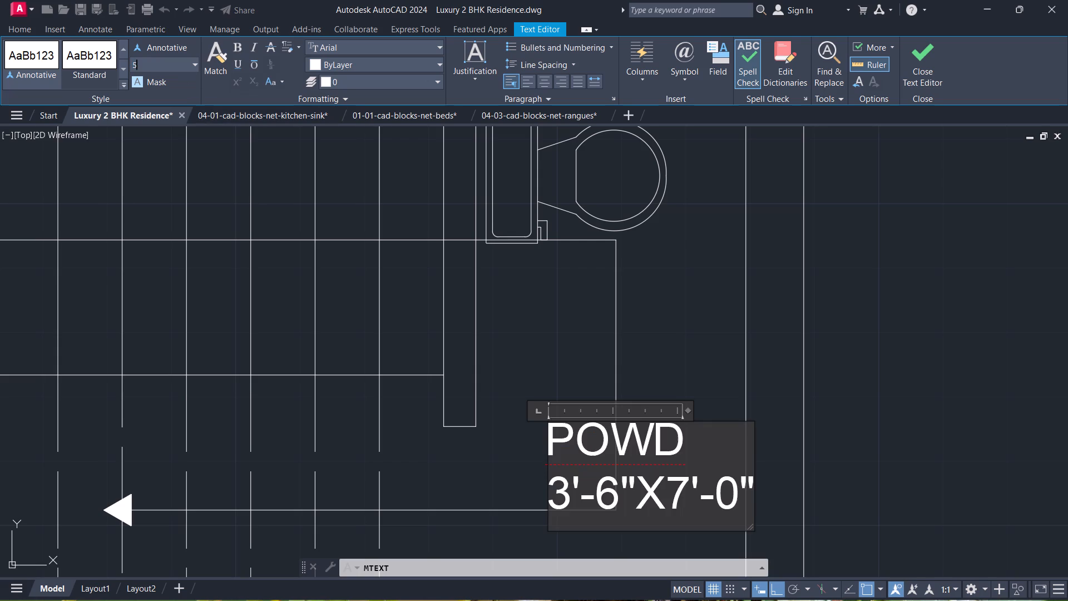
left_click(927, 65)
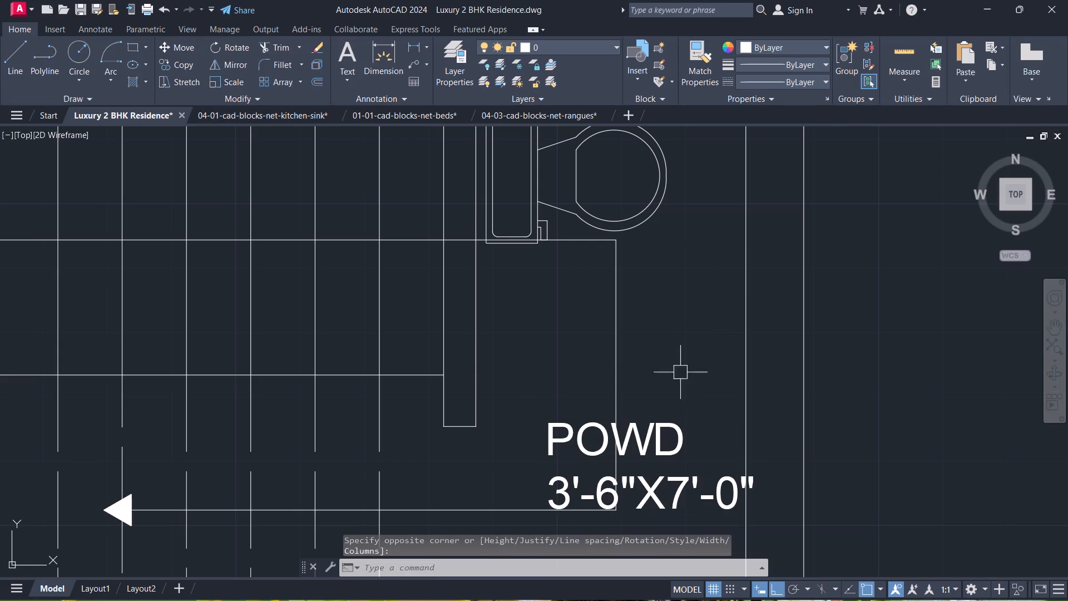
Move the POWD label north and a little west so it sits just south of the toilet between the washroom walls.
middle_click_drag(671, 385, 621, 209)
left_click_drag(621, 267, 612, 261)
type("M")
key("space")
left_click(594, 256)
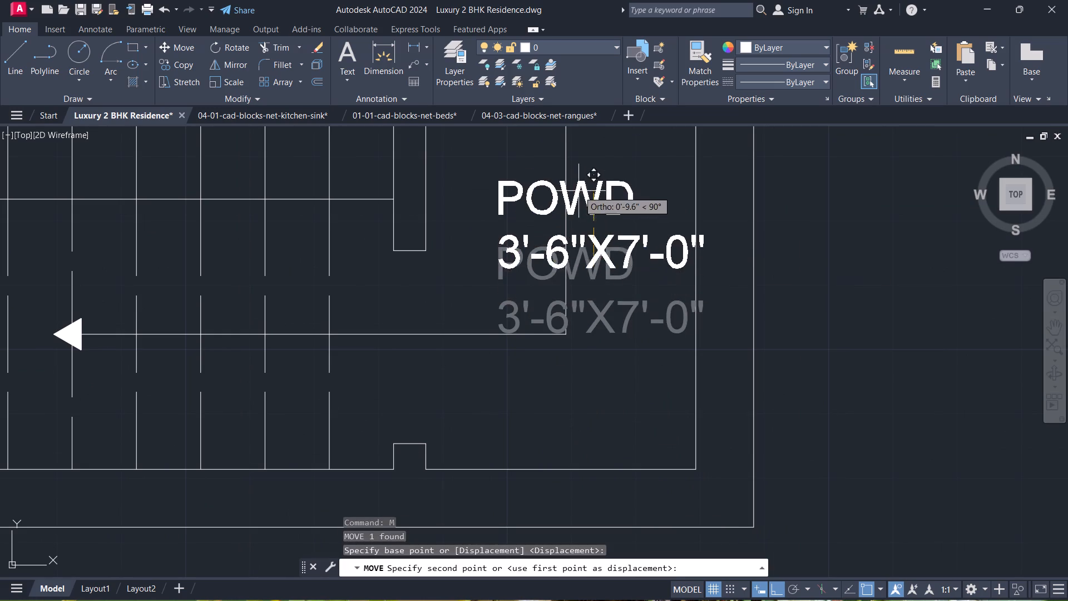
left_click(577, 153)
key("Escape")
left_click(605, 194)
type("M")
key("space")
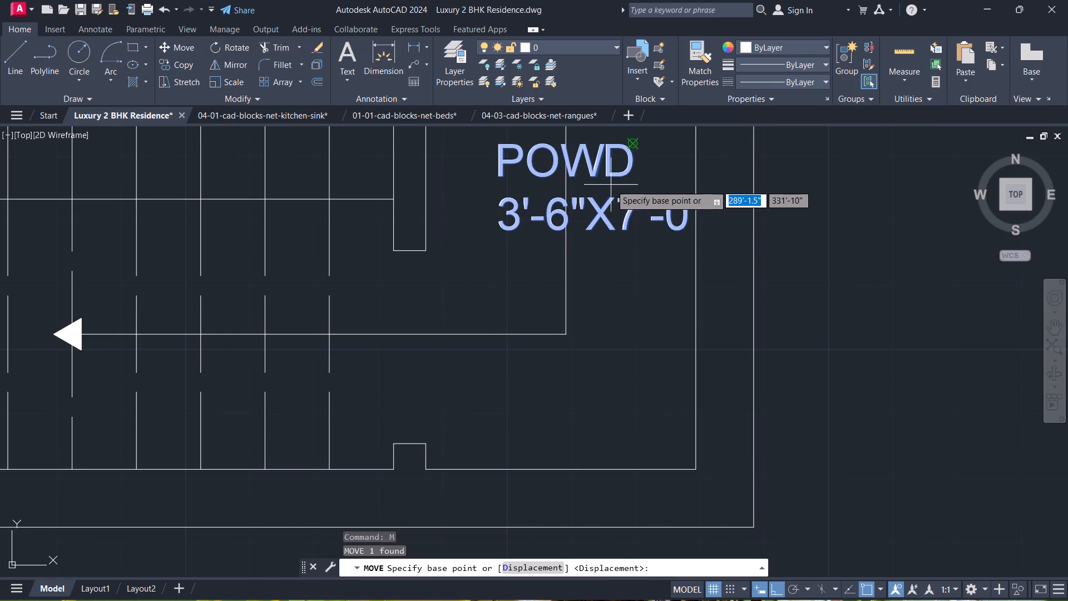
left_click(614, 188)
left_click(589, 200)
key("Escape")
scroll(589, 200, "down", 3)
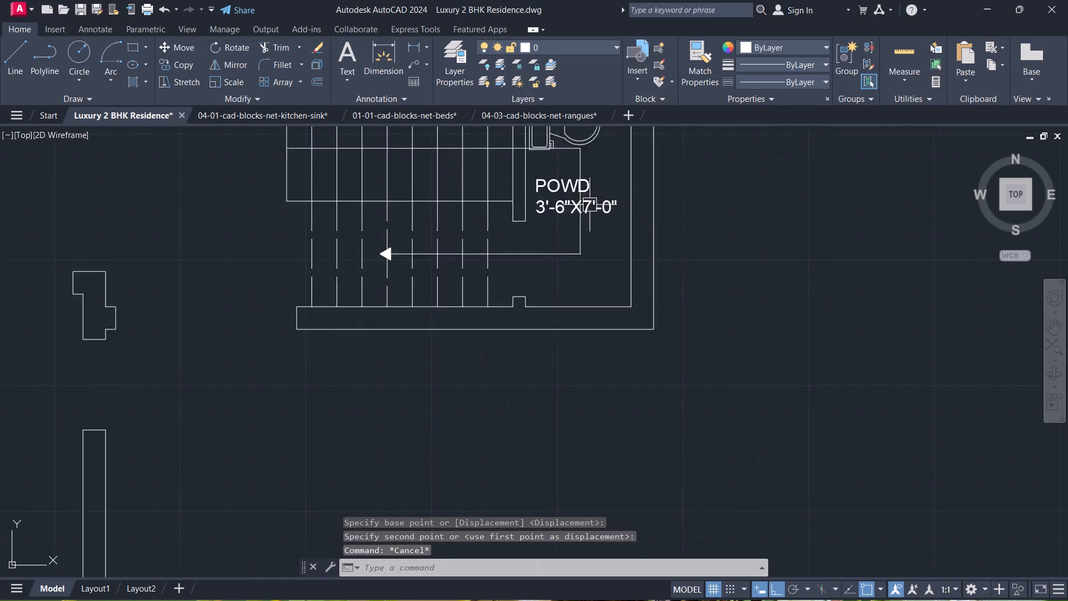
Erase the staircase direction arrowhead, its southern horizontal line and the vertical line running through the washroom.
middle_click_drag(591, 230, 627, 322)
scroll(622, 308, "up", 1)
middle_click_drag(548, 338, 601, 323)
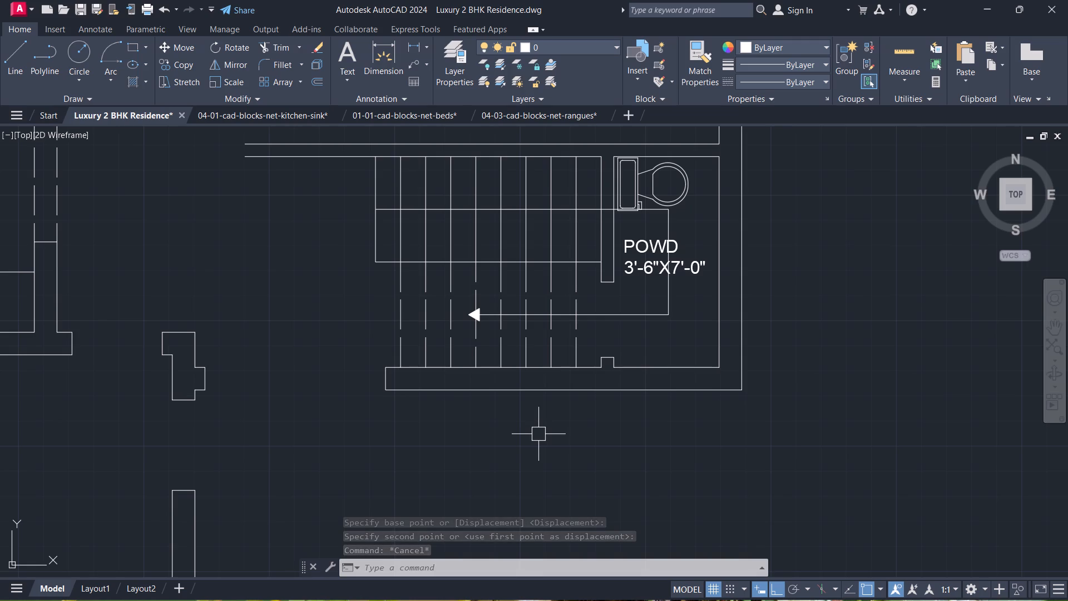
scroll(554, 314, "up", 1)
middle_click_drag(554, 314, 563, 375)
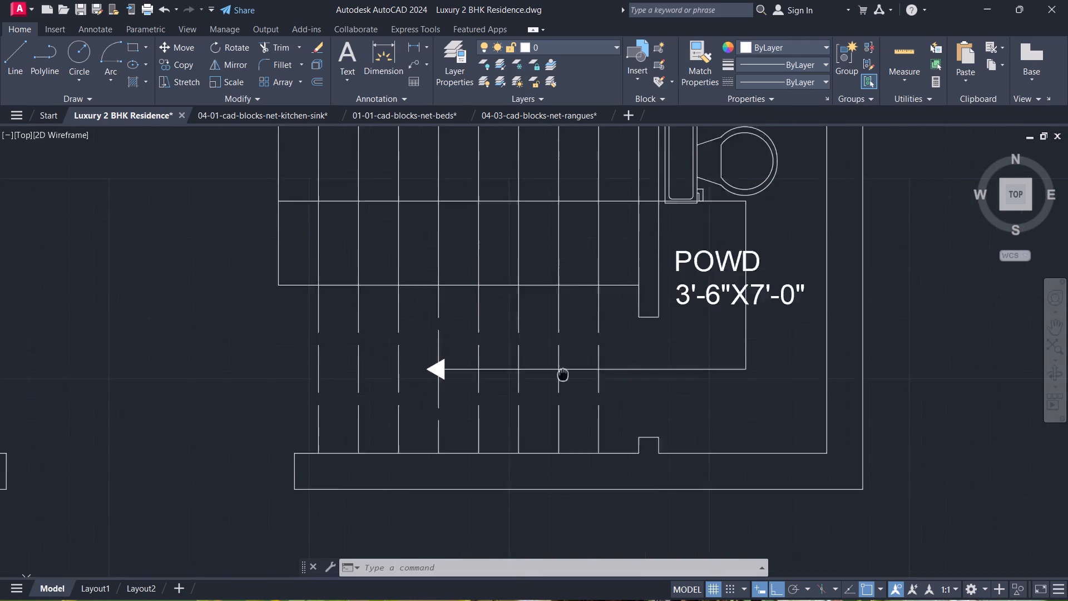
middle_click_drag(563, 375, 564, 420)
left_click(651, 416)
scroll(465, 428, "up", 2)
left_click_drag(458, 433, 438, 407)
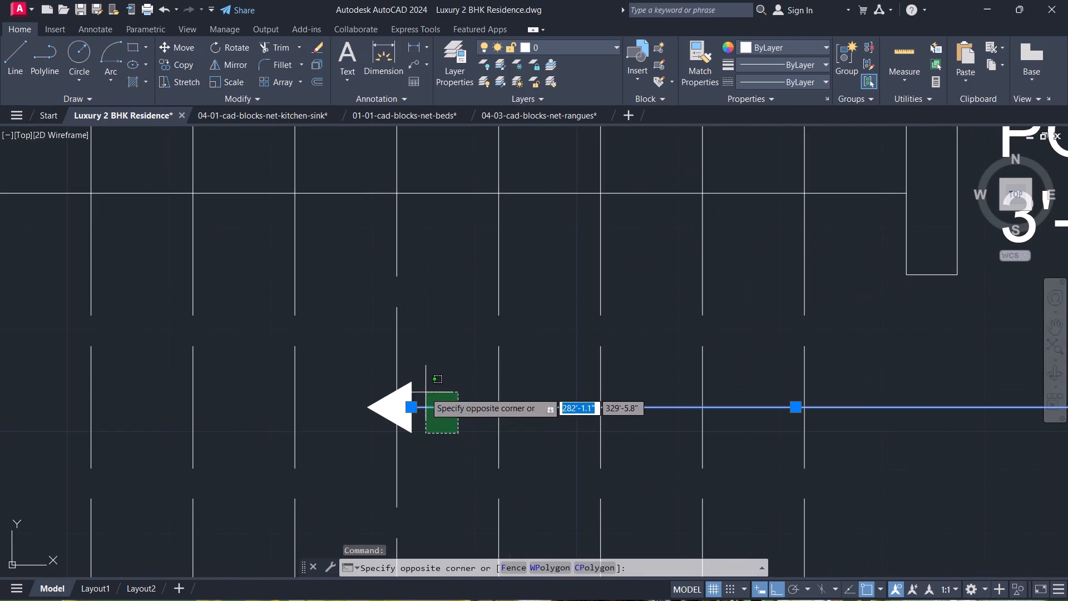
left_click(409, 373)
middle_click_drag(493, 347, 320, 529)
scroll(493, 347, "down", 2)
scroll(491, 440, "up", 1)
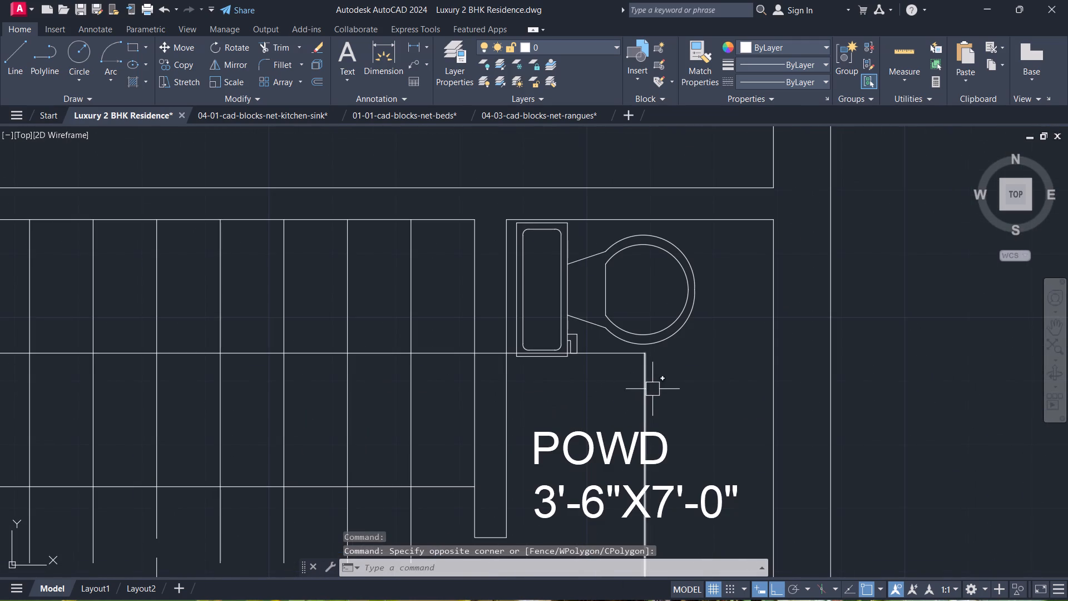
left_click_drag(654, 387, 647, 389)
left_click(594, 390)
key("Delete")
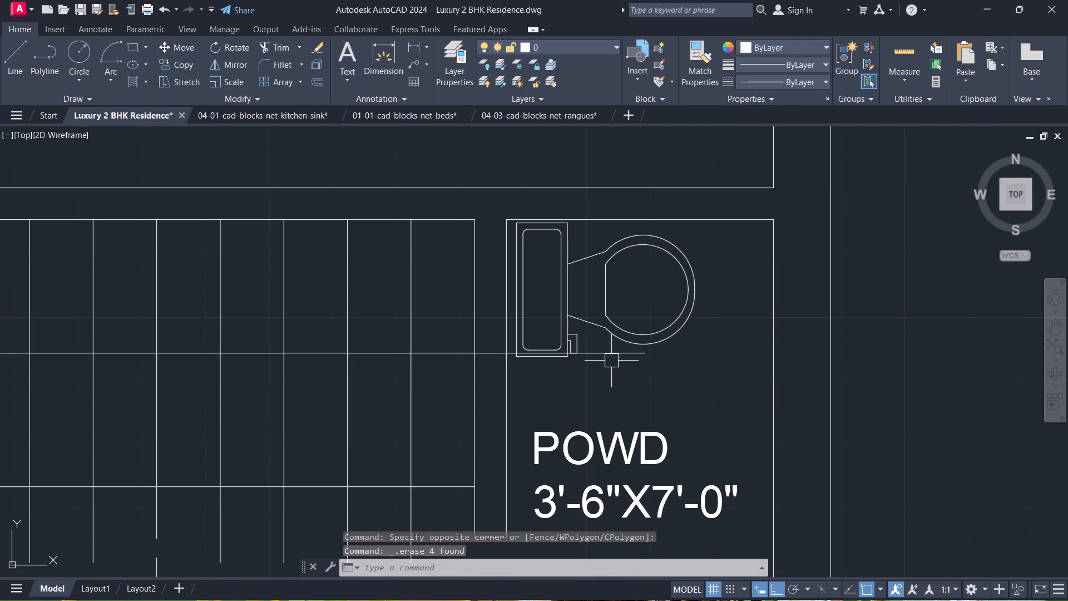
Shorten the remaining stair direction line so its east end stops at the third tread line west of the washroom wall.
left_click(614, 352)
left_click(645, 354)
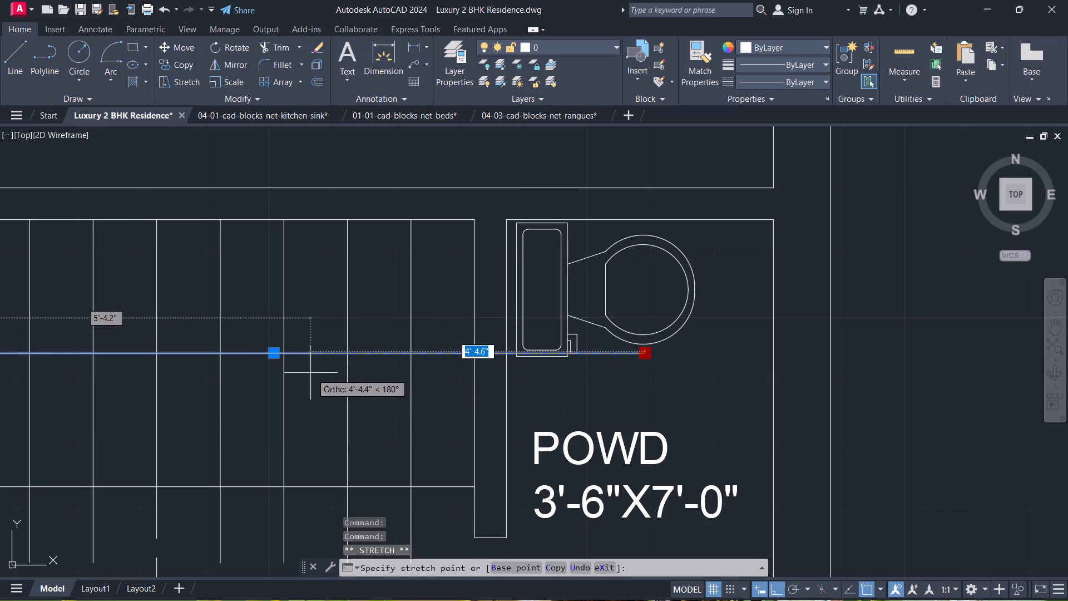
left_click(284, 356)
key("Escape")
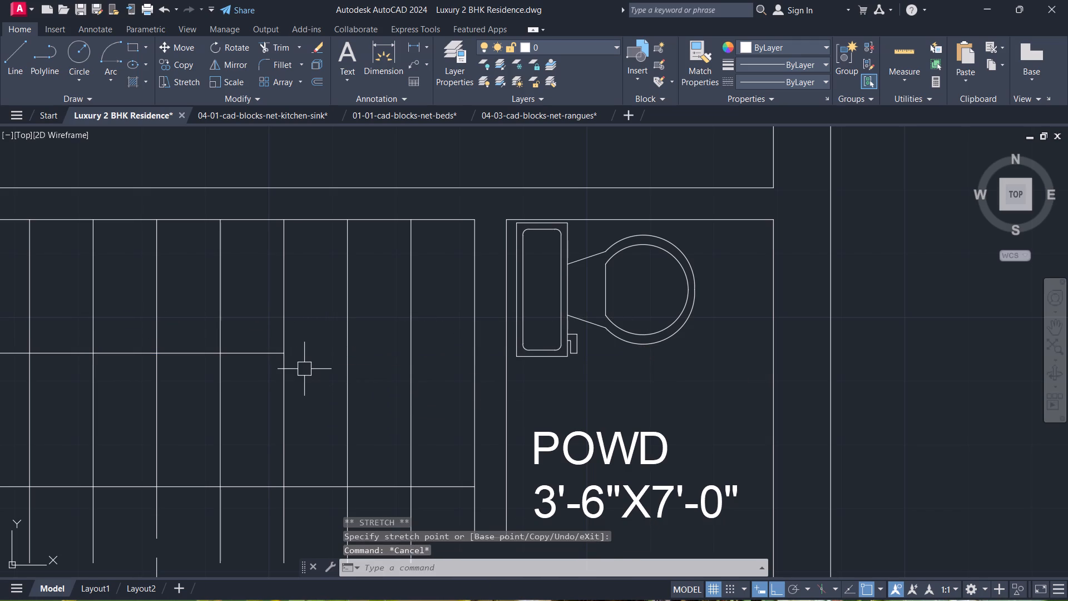
Draw a three-sided polygon inscribed in a circle, centred on the stair direction line's east end and pointing east.
type("POL")
key("space")
scroll(282, 344, "up", 2)
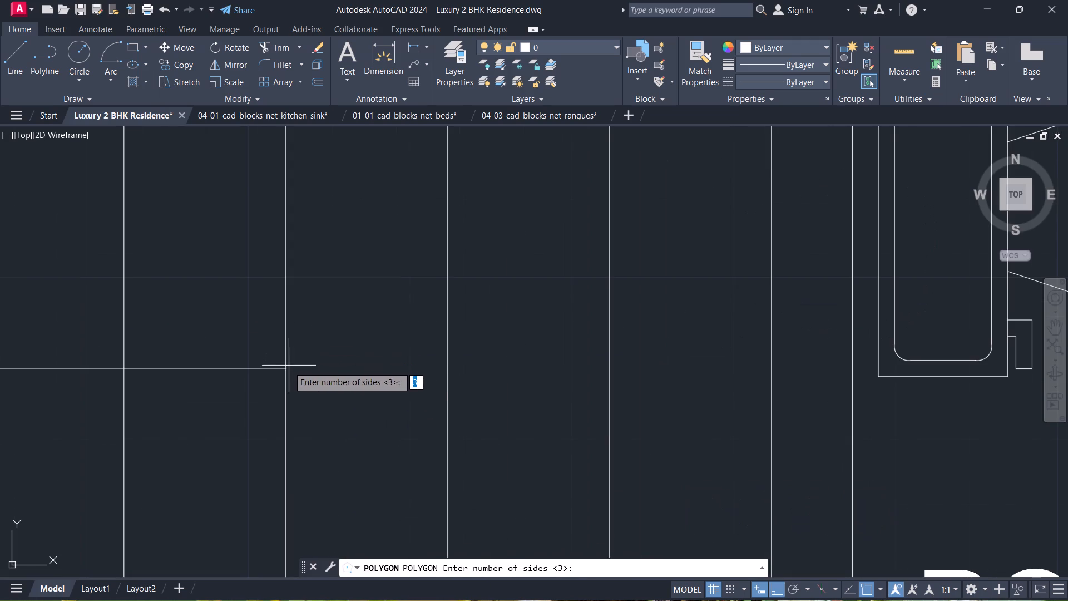
key("space")
left_click(285, 371)
key("space")
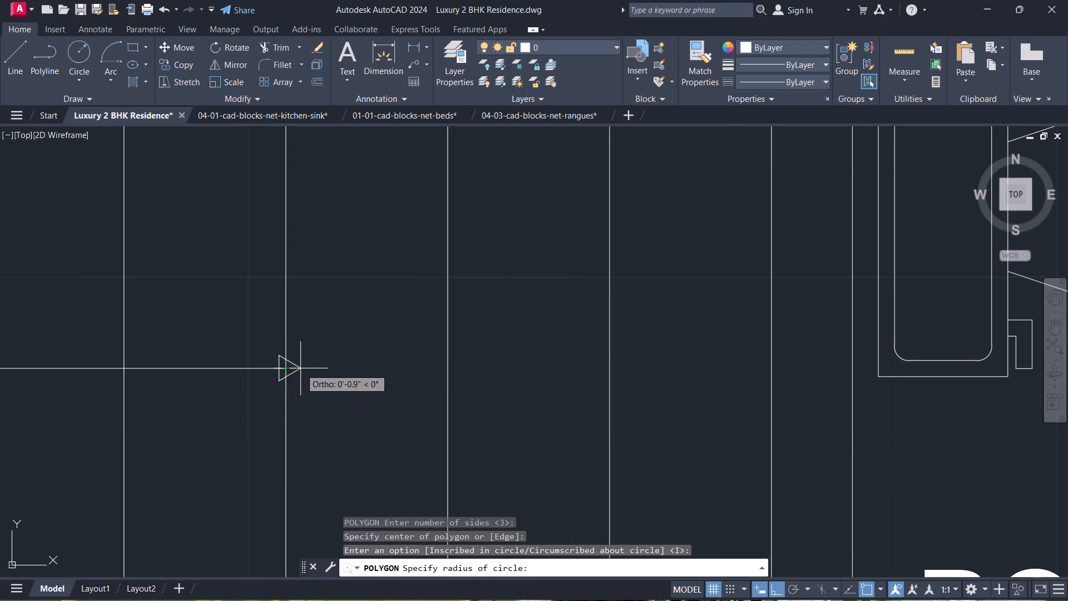
left_click(335, 366)
key("Escape")
Trim the pieces of the stair direction line and the tread line that lie inside the triangle.
type("TR")
key("space")
scroll(282, 382, "up", 1)
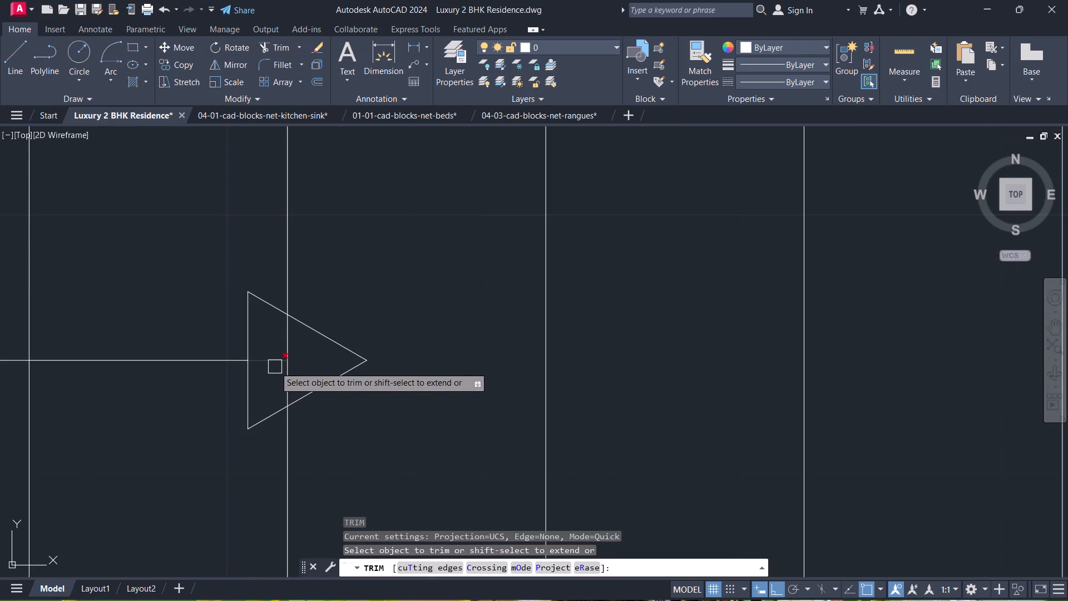
left_click(275, 367)
left_click(281, 351)
key("Escape")
Fill the direction triangle with a Solid hatch and set the hatch colour to ByLayer.
type("H")
key("space")
left_click(286, 371)
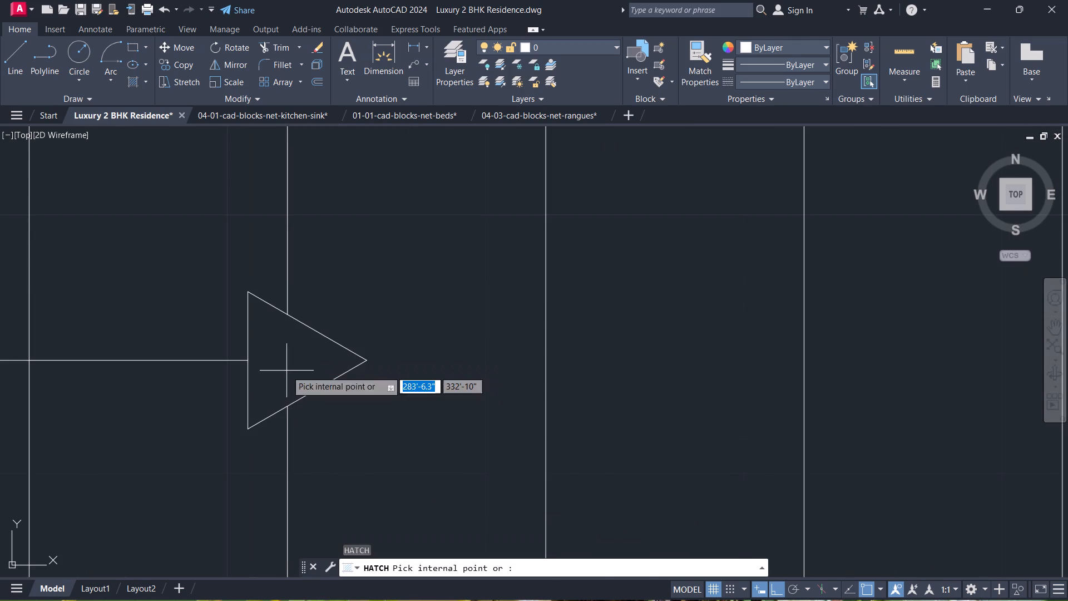
left_click(382, 60)
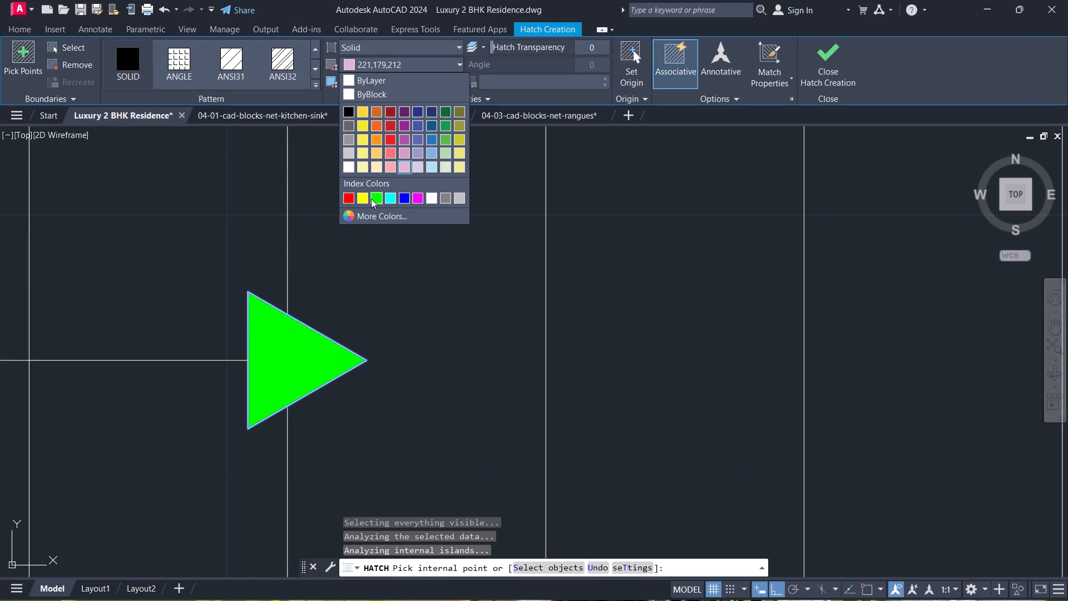
left_click(379, 73)
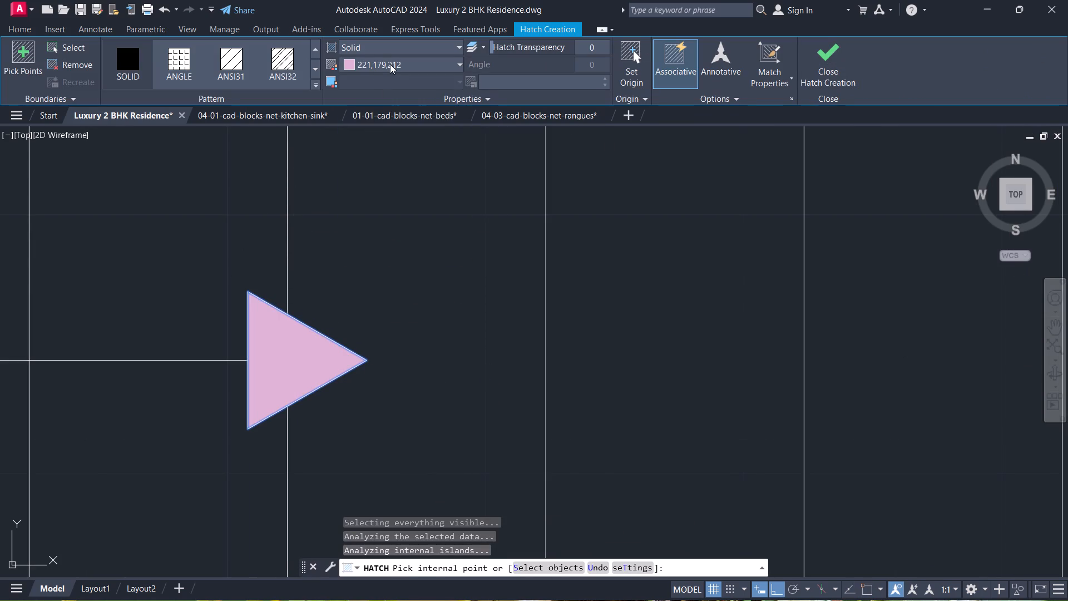
left_click(390, 64)
left_click(385, 81)
key("Escape")
scroll(365, 179, "down", 3)
scroll(334, 301, "down", 4)
middle_click_drag(327, 314, 469, 347)
key("space")
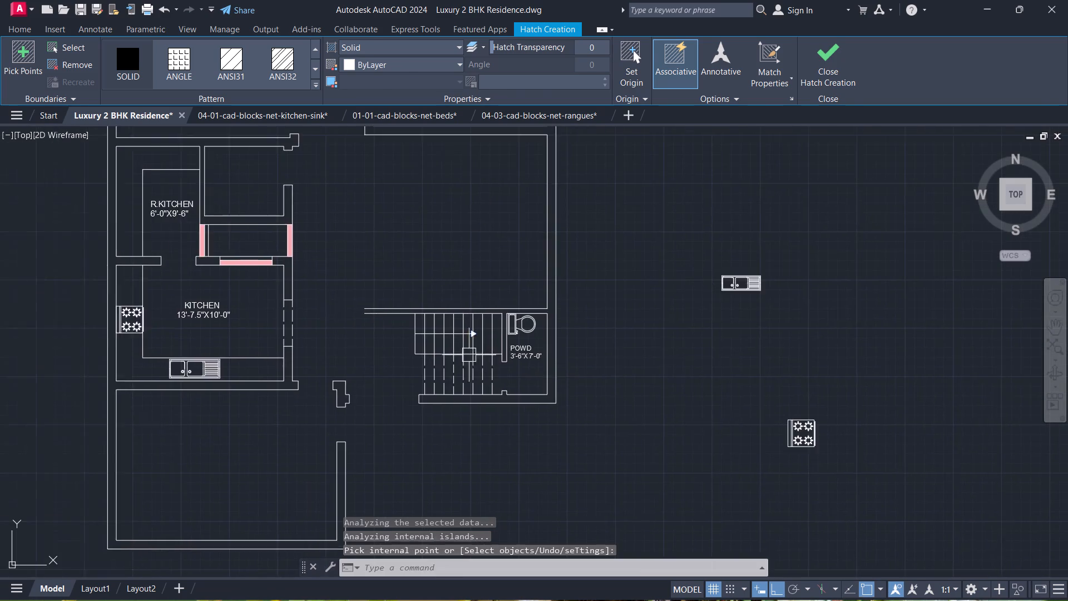
Add the multiline text UP west of the staircase with a text height of 6" and finish editing.
scroll(443, 381, "up", 1)
middle_click_drag(427, 391, 491, 354)
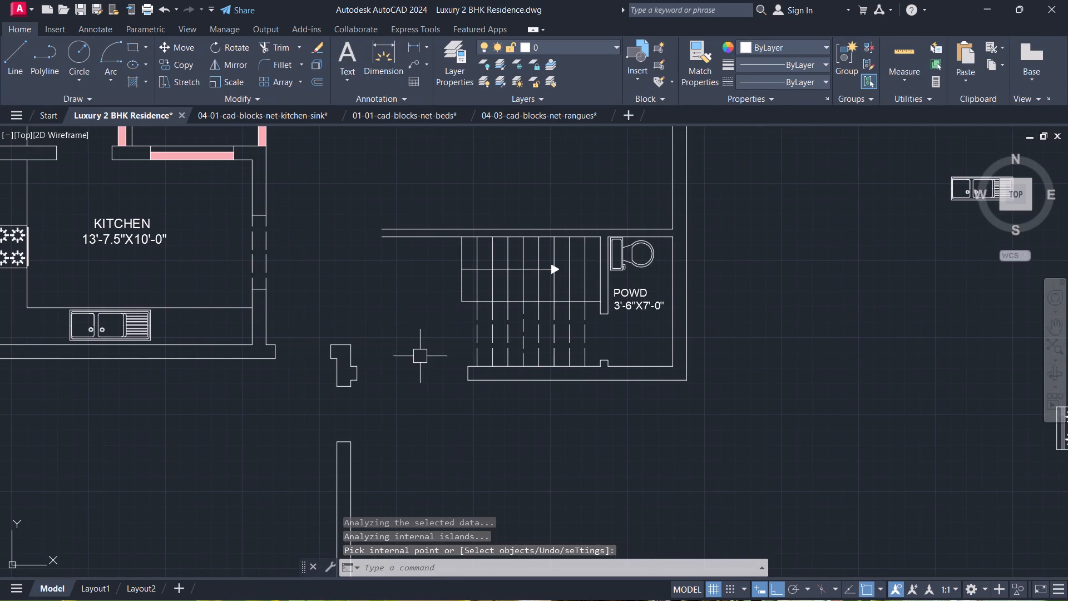
key("t")
key("space")
scroll(359, 300, "up", 1)
left_click_drag(438, 252, 455, 261)
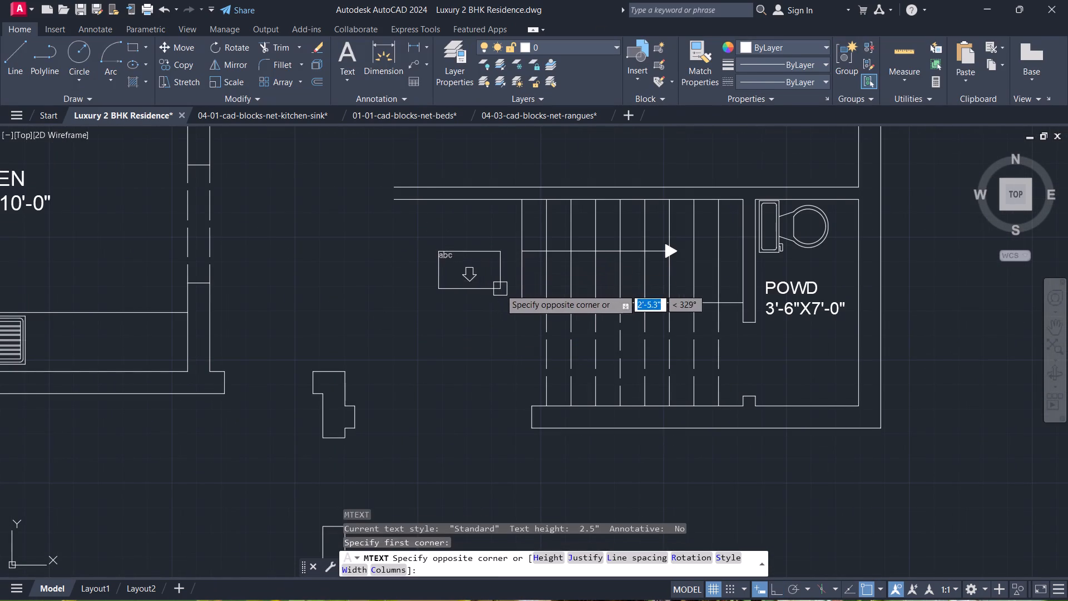
left_click(500, 289)
type("UP")
key("space")
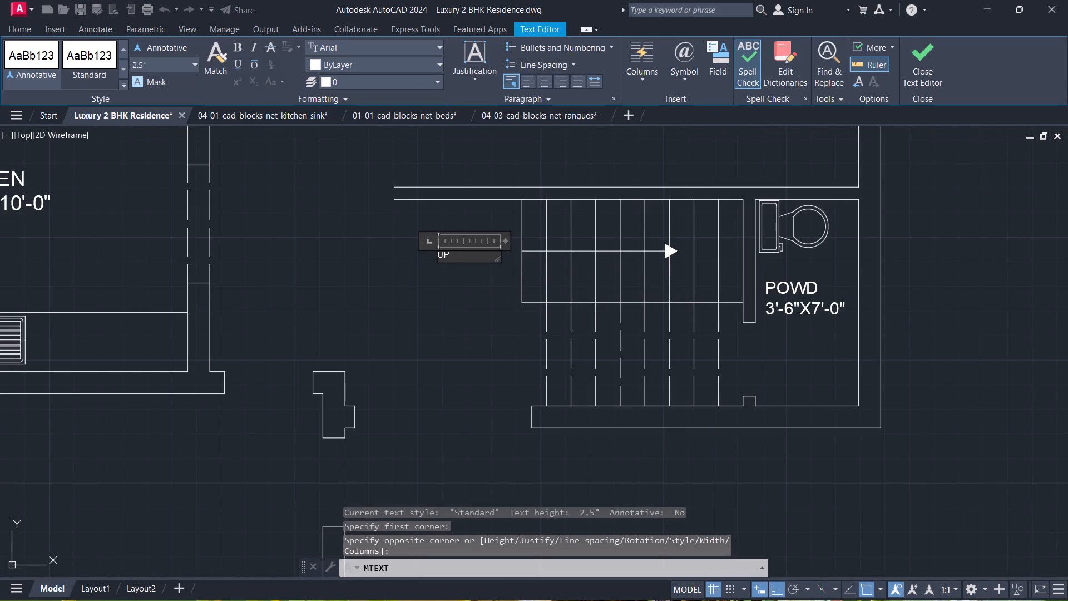
key("ctrl+a")
left_click(160, 59)
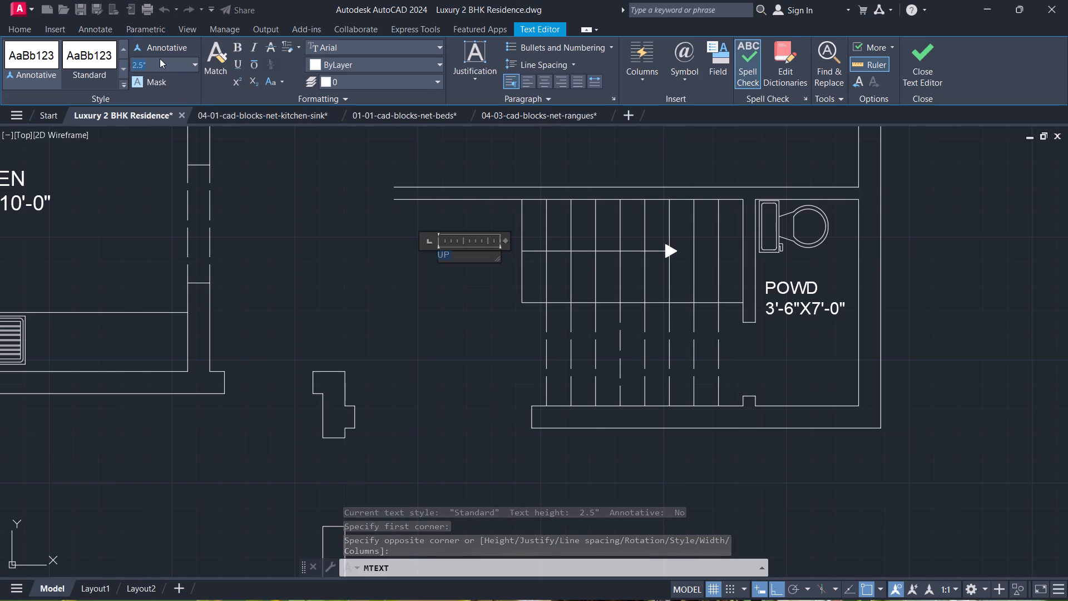
key("6")
key("Return")
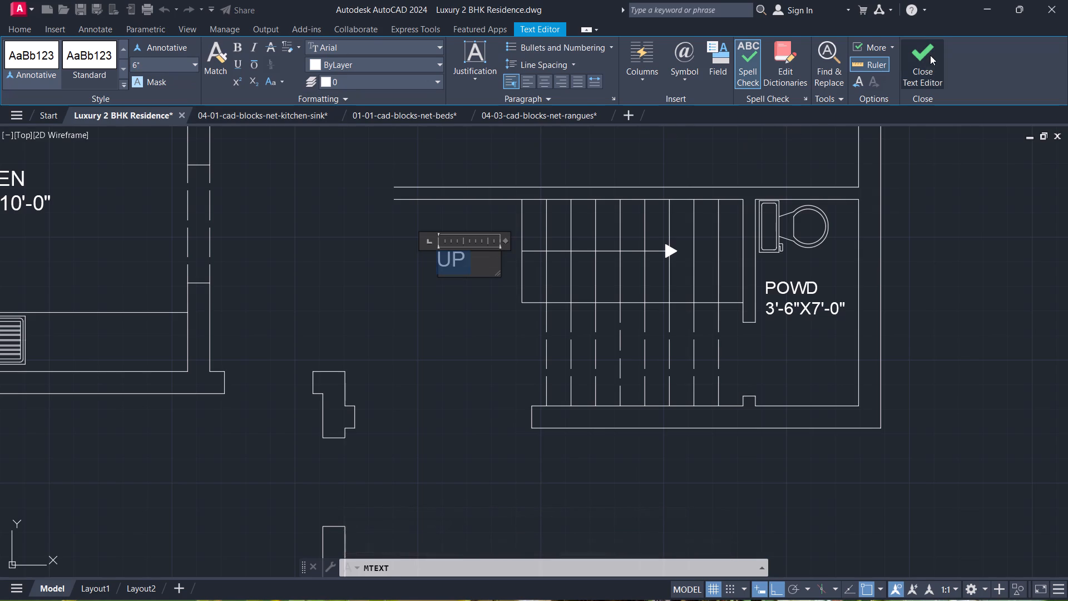
left_click(930, 56)
Move the UP label about 1'-10.5" east so it sits just west of the staircase's first line.
scroll(479, 284, "up", 3)
left_click(450, 273)
left_click(218, 144)
scroll(465, 337, "up", 1)
middle_click_drag(465, 337, 434, 582)
key("m")
key("space")
left_click(336, 324)
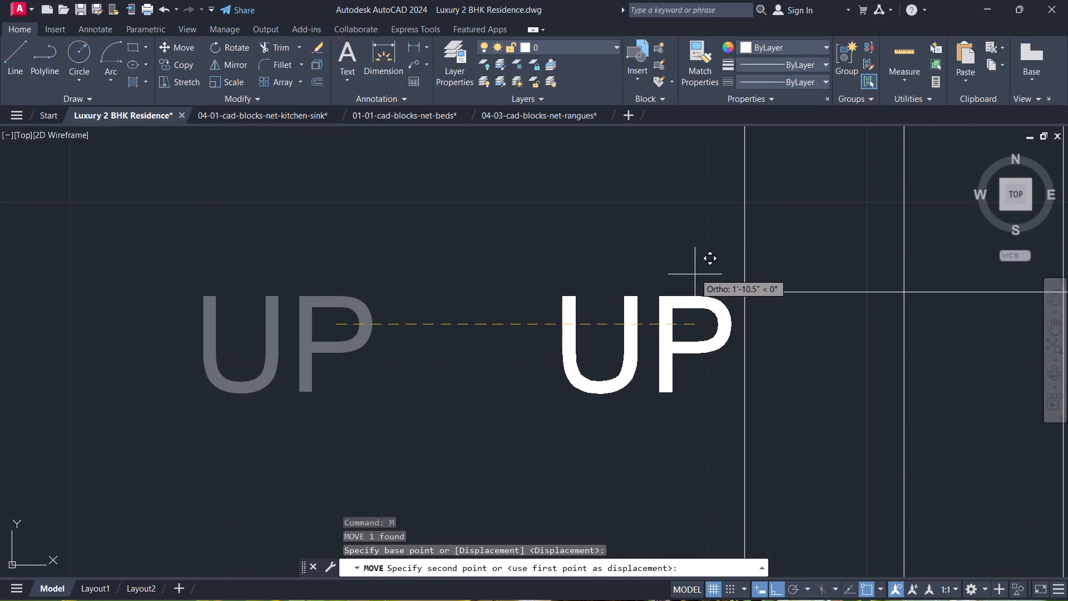
left_click(695, 283)
key("Escape")
Move the UP label slightly north to line up with the stair direction line.
left_click(684, 395)
left_click(540, 262)
key("m")
key("space")
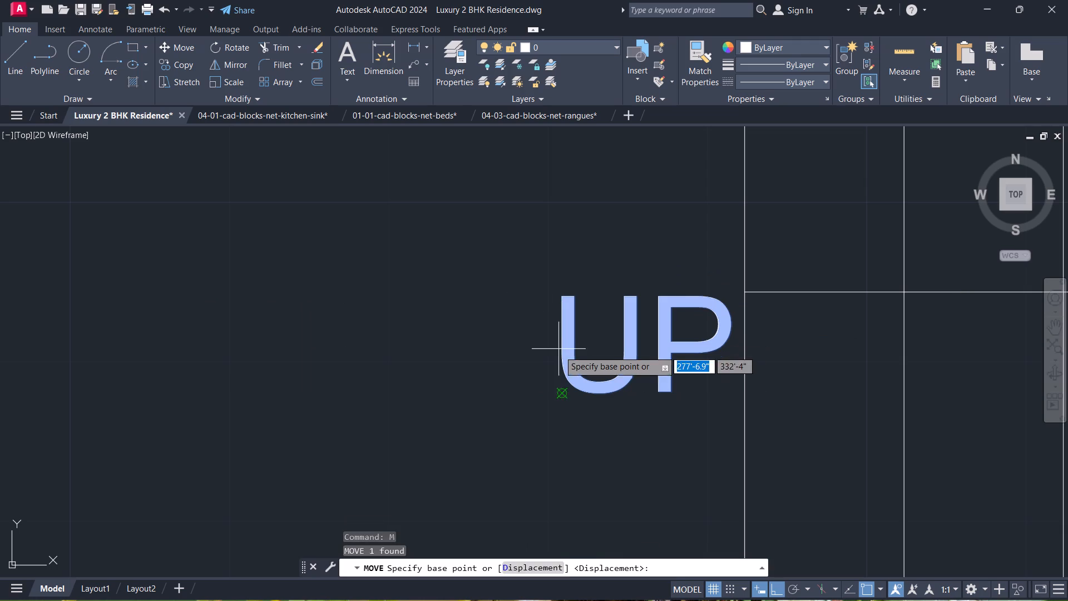
left_click(567, 363)
left_click(567, 336)
key("Escape")
Examine the labelled staircase and powder room within the surrounding plan.
scroll(571, 339, "down", 3)
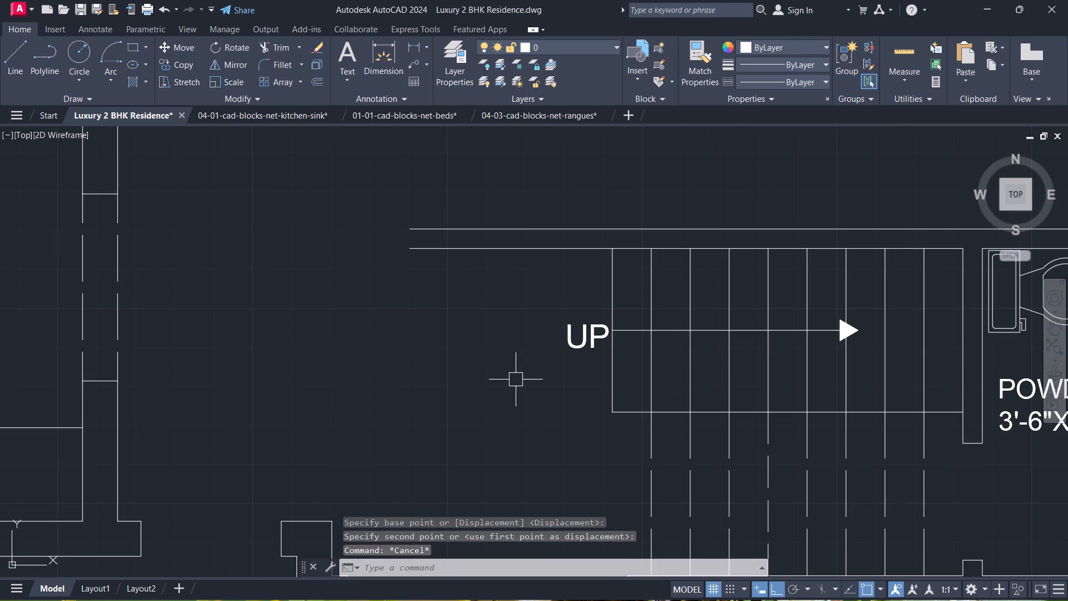
scroll(512, 384, "down", 2)
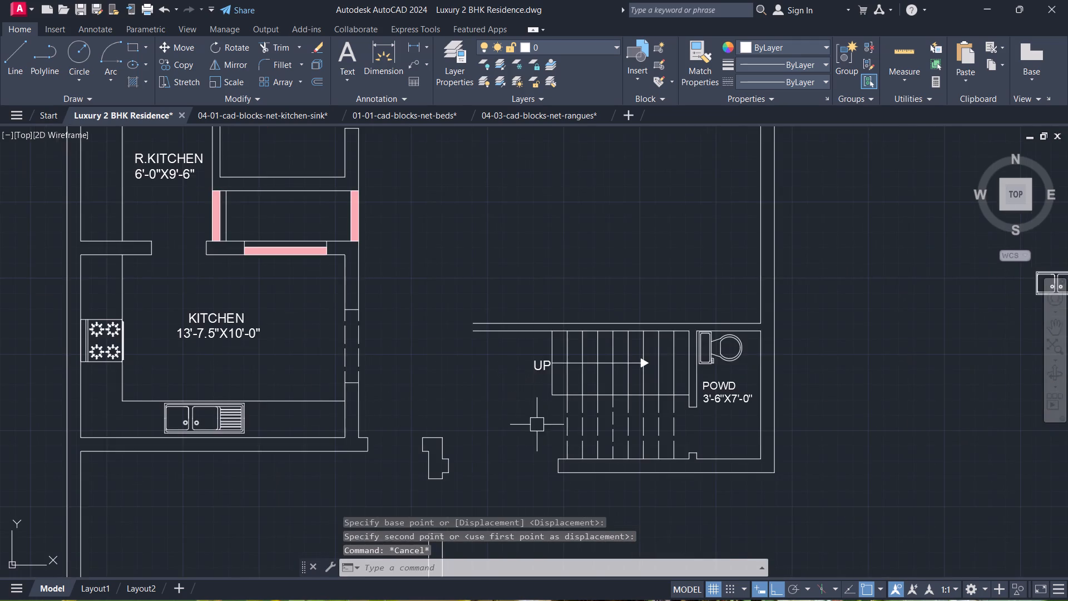
middle_click_drag(521, 413, 462, 346)
scroll(462, 346, "down", 1)
middle_click_drag(462, 346, 498, 371)
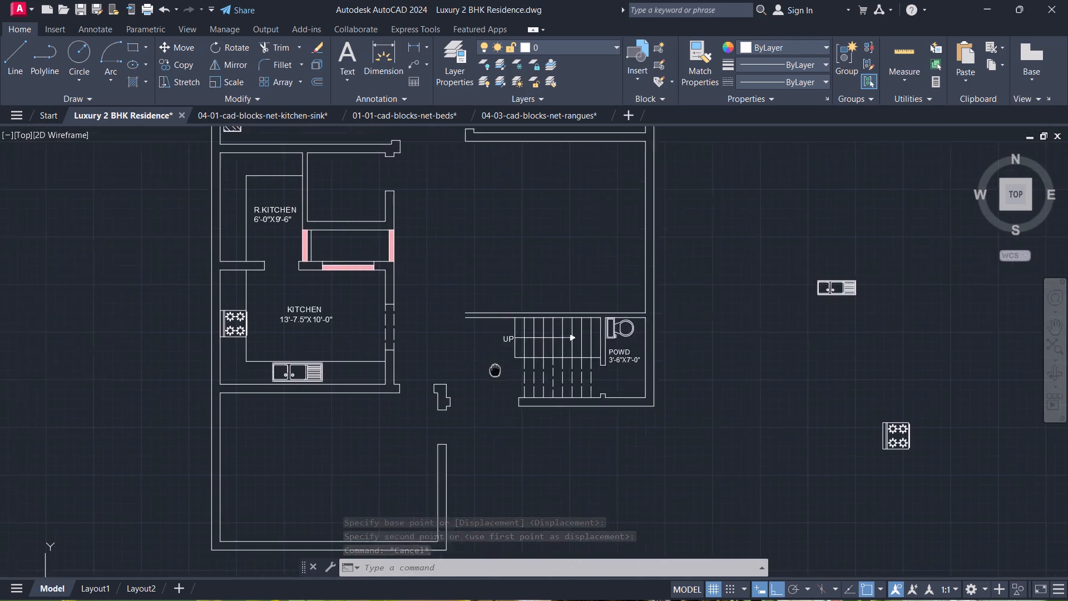
middle_click_drag(498, 371, 568, 392)
scroll(688, 378, "up", 2)
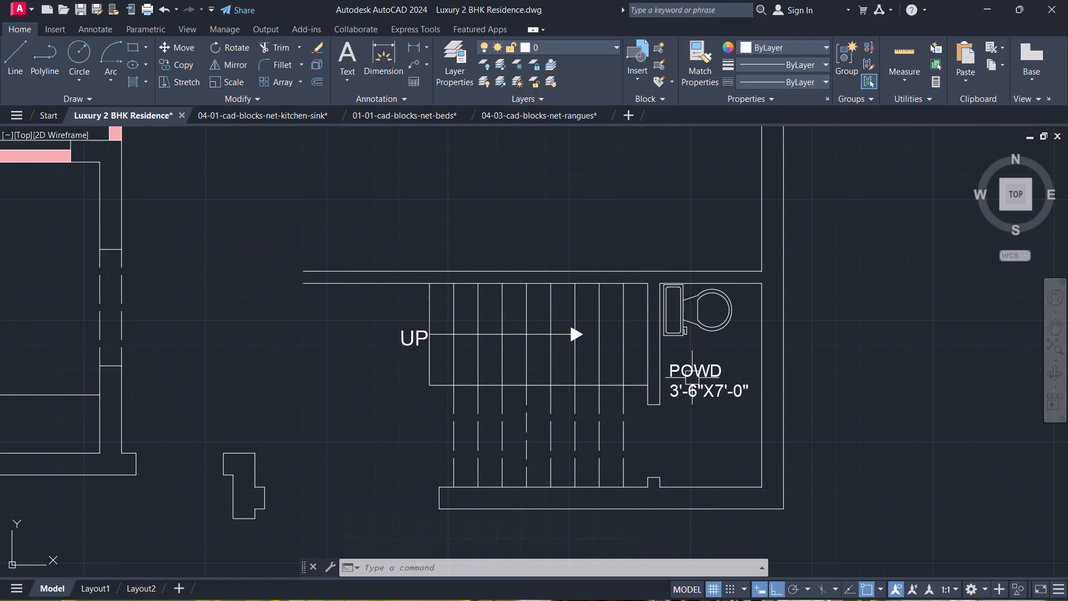
scroll(692, 378, "down", 1)
scroll(686, 395, "up", 1)
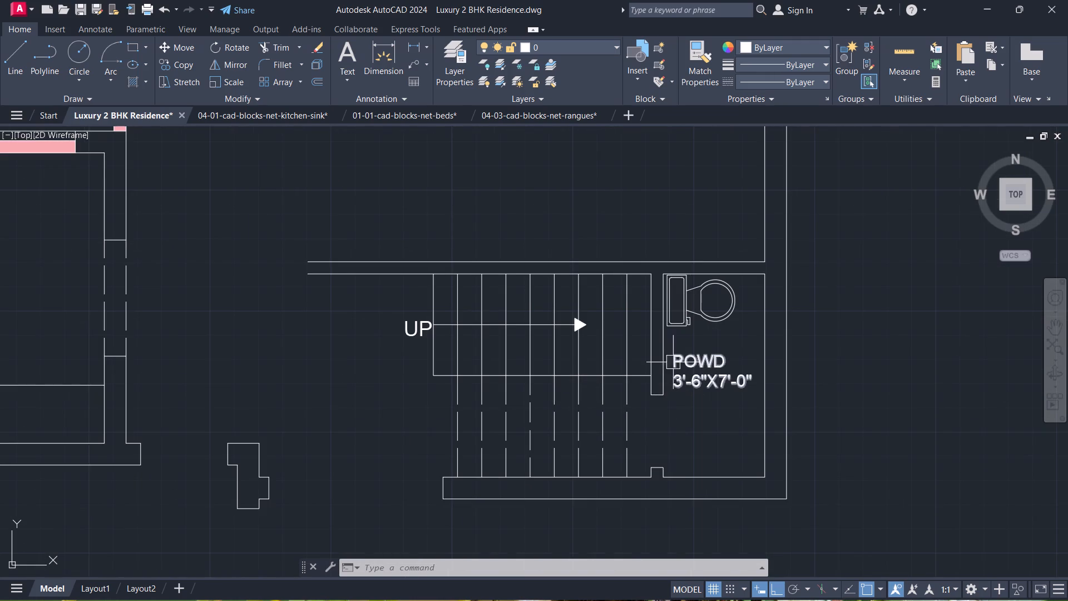
Extend both sides of the small wall stub south of the POWD label down to the outer wall line.
scroll(617, 486, "up", 1)
middle_click_drag(617, 486, 594, 370)
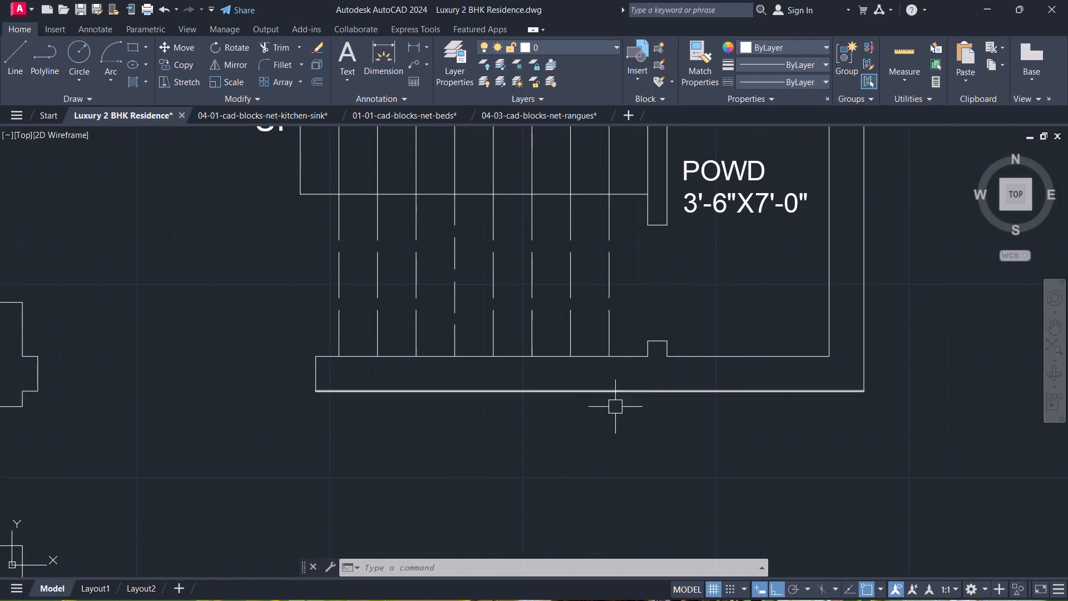
scroll(618, 420, "up", 1)
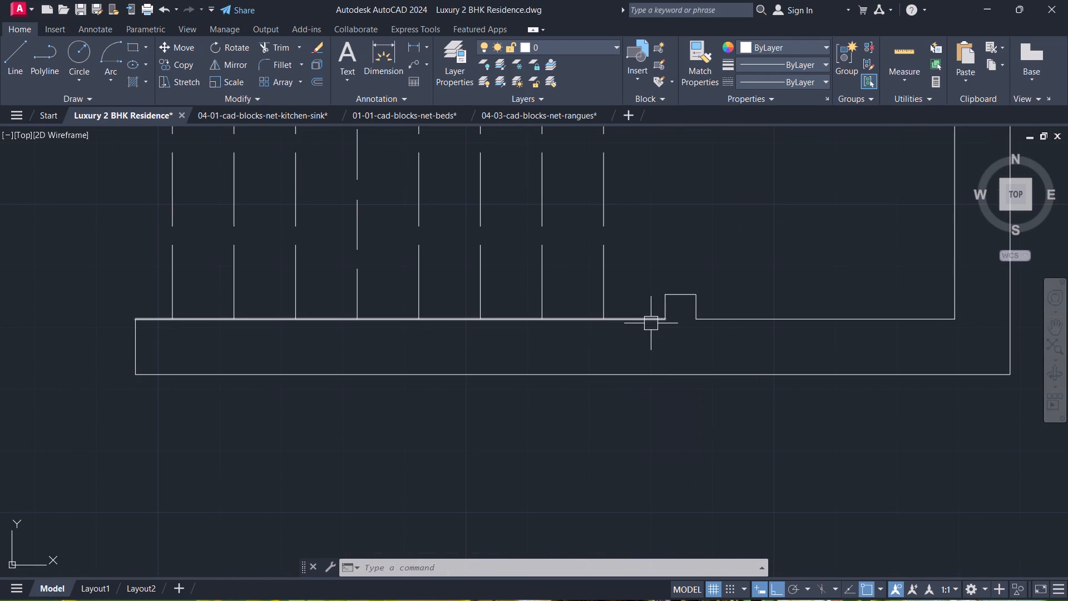
type("EX")
key("space")
scroll(652, 323, "up", 2)
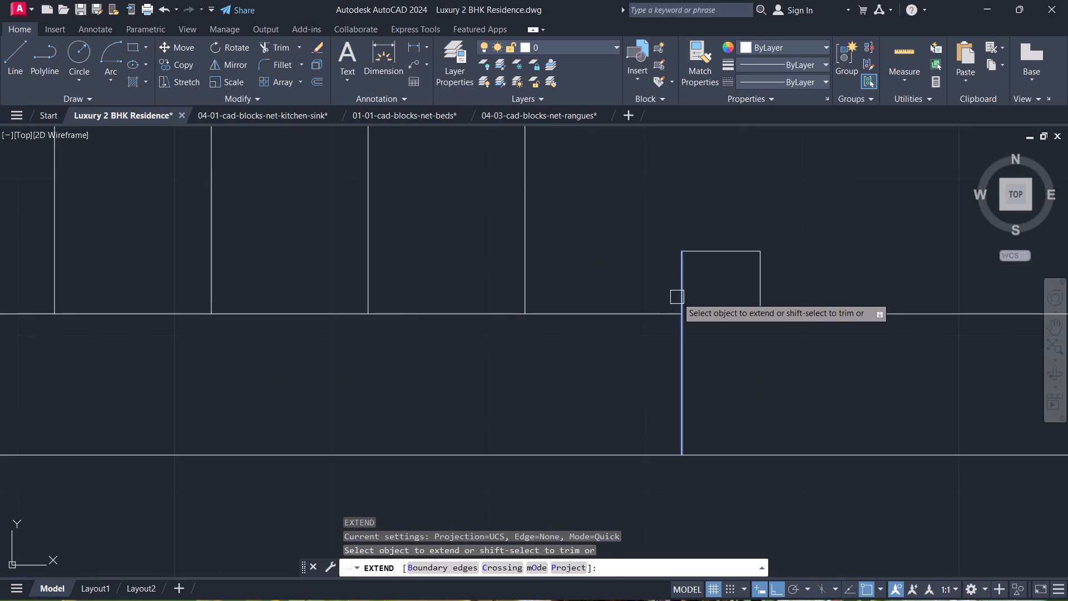
left_click(677, 297)
scroll(724, 310, "up", 2)
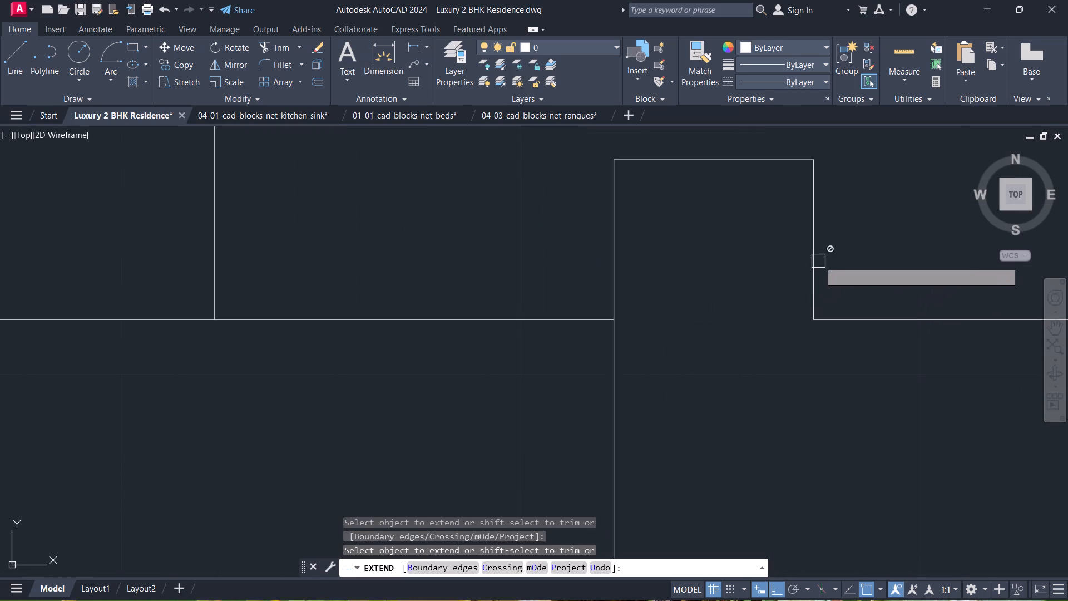
left_click(820, 262)
left_click(812, 268)
scroll(808, 272, "down", 1)
left_click(808, 272)
key("Escape")
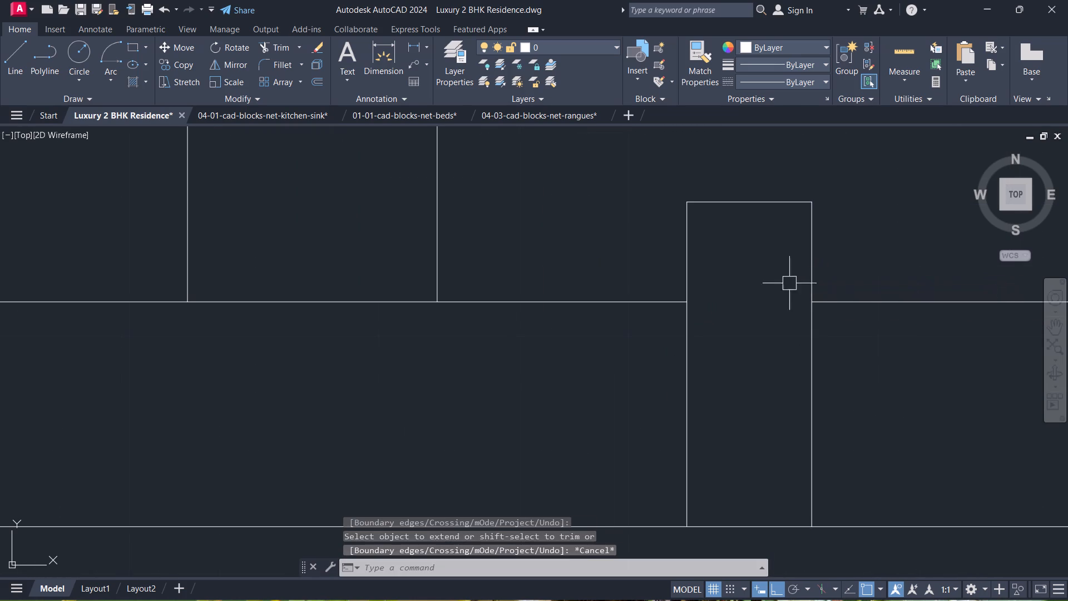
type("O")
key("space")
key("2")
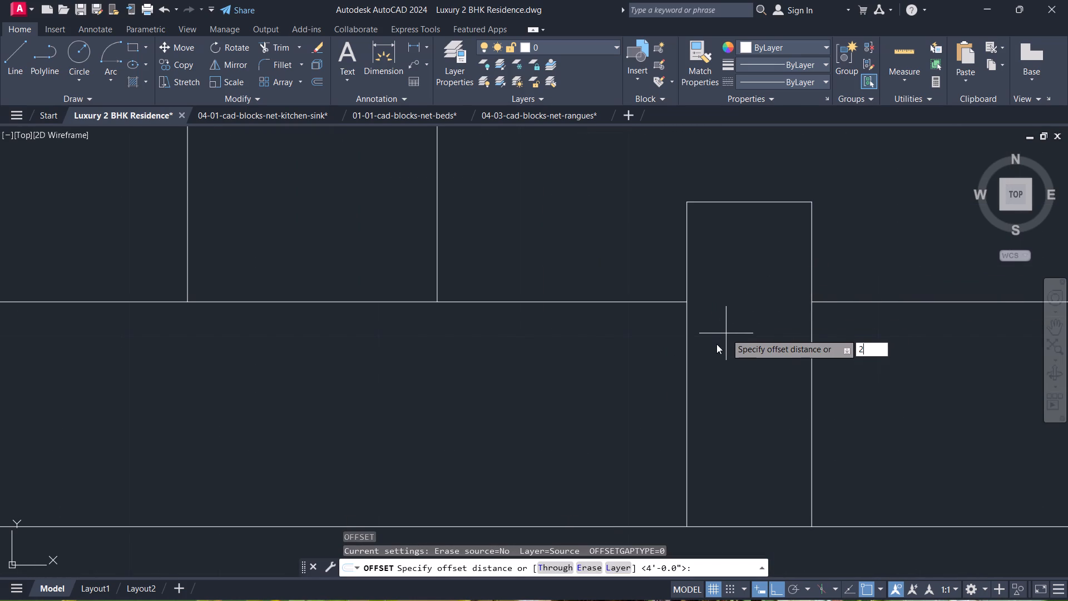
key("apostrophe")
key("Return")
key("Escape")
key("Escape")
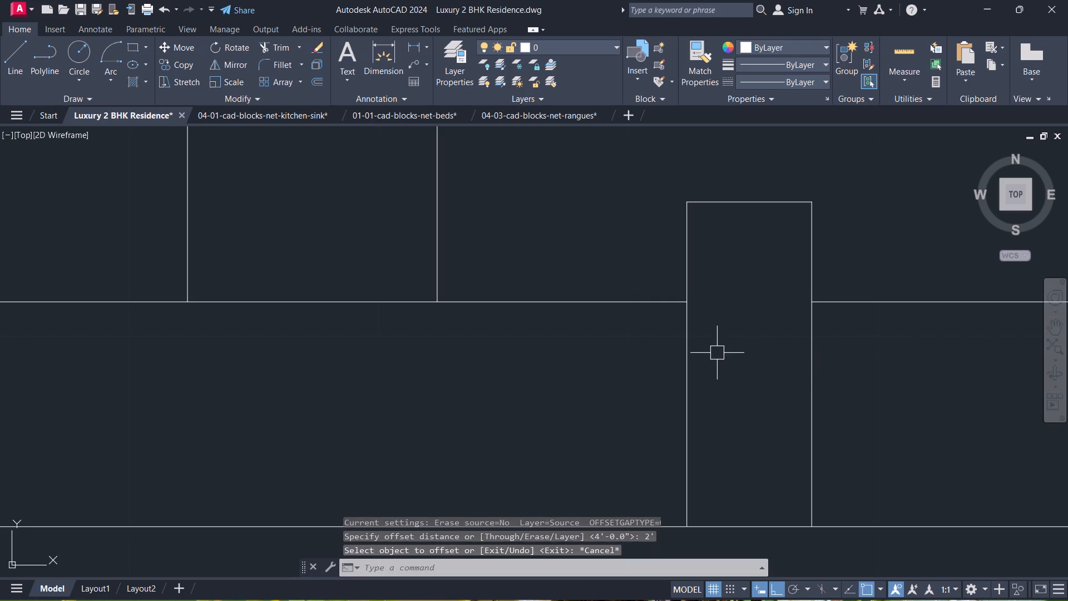
Offset the wall stub's west side 1' to the west and try the same offset eastward from its east side.
type("O 1'")
key("Return")
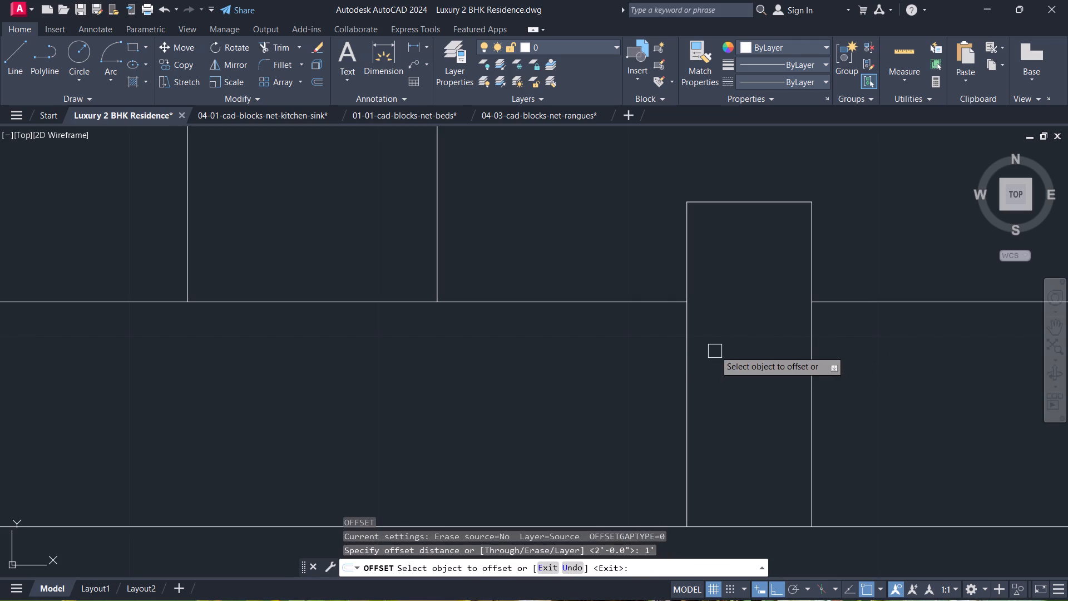
left_click(682, 368)
left_click(662, 375)
left_click_drag(811, 366, 831, 367)
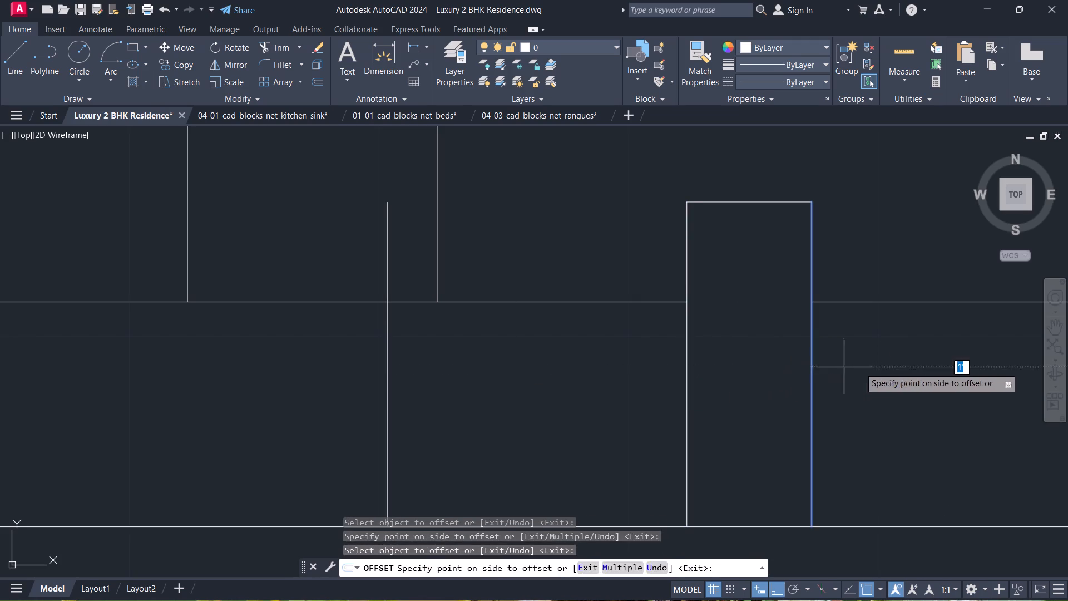
left_click_drag(987, 388, 981, 386)
key("Escape")
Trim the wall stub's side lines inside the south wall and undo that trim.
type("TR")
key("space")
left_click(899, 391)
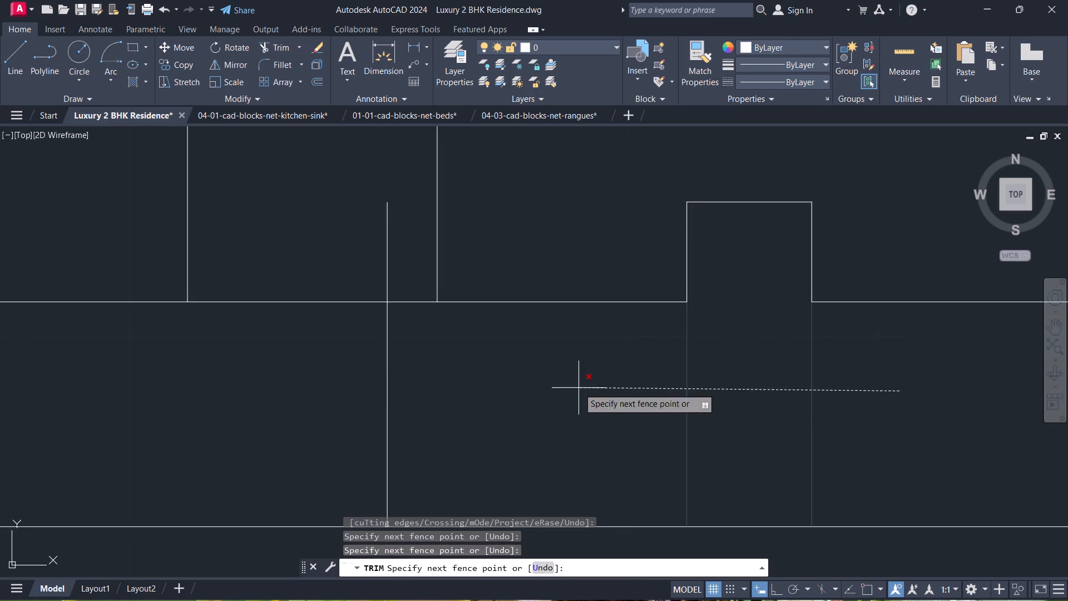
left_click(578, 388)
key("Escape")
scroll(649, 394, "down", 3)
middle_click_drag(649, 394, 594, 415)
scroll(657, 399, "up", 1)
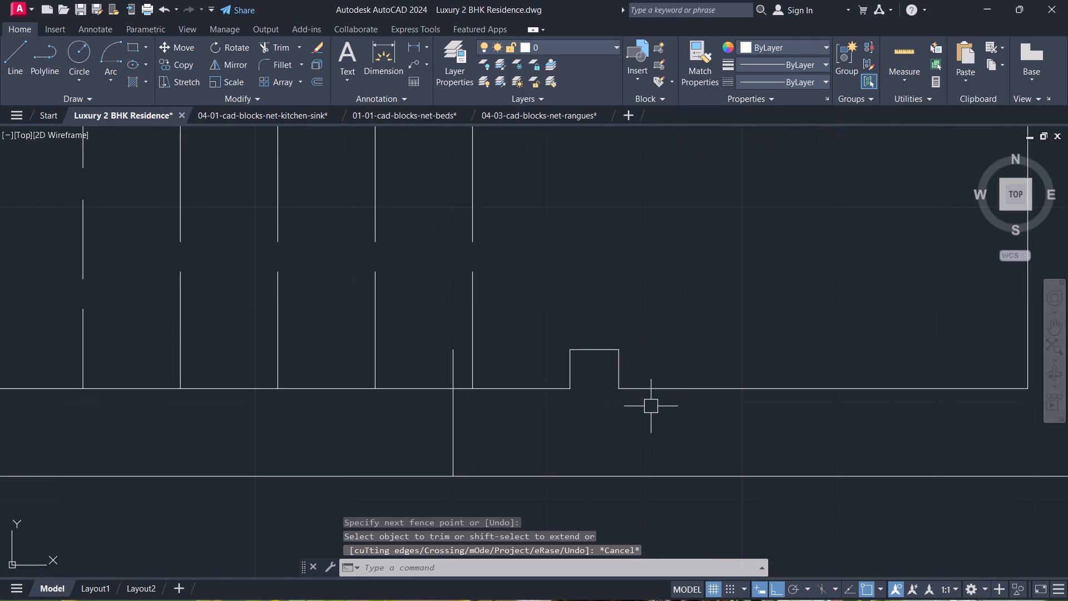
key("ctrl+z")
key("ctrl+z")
Offset the wall stub's east side 1' to the east.
scroll(679, 401, "down", 1)
middle_click_drag(679, 401, 576, 428)
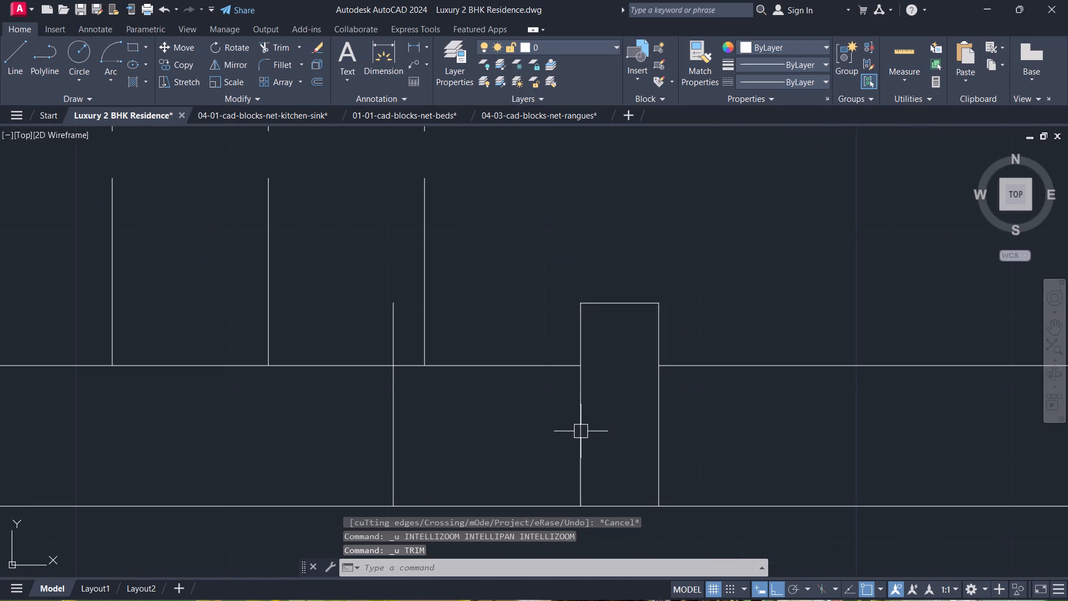
type("O")
key("space")
key("space")
left_click_drag(659, 442, 664, 445)
left_click(697, 444)
key("Escape")
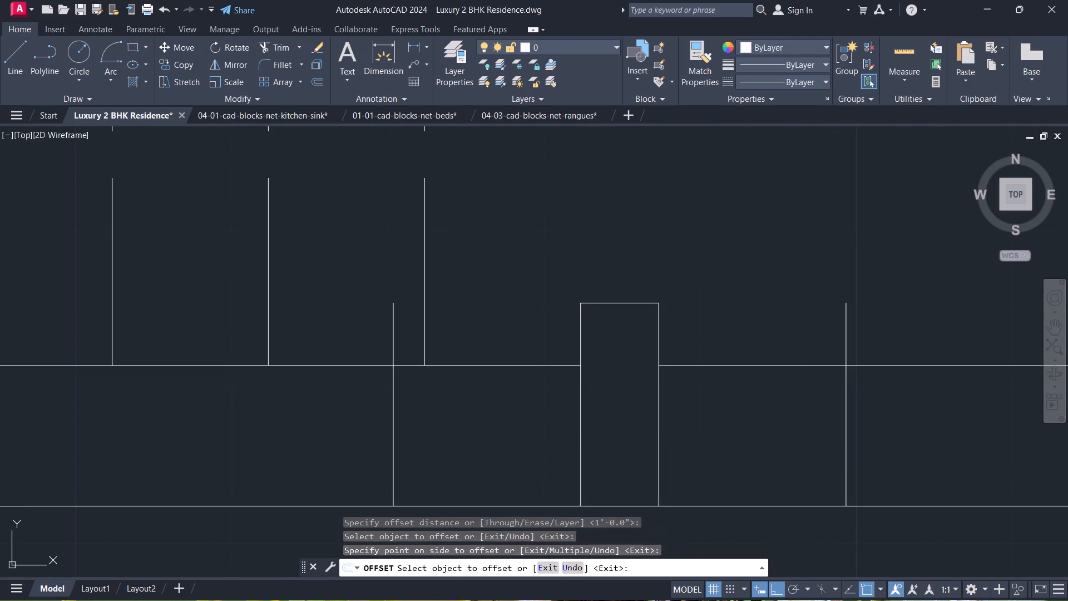
Trim the stub's side extensions inside the south wall and the parts of both offset lines projecting north of the wall.
type("TR")
key("space")
left_click(689, 442)
left_click(531, 437)
key("Escape")
key("space")
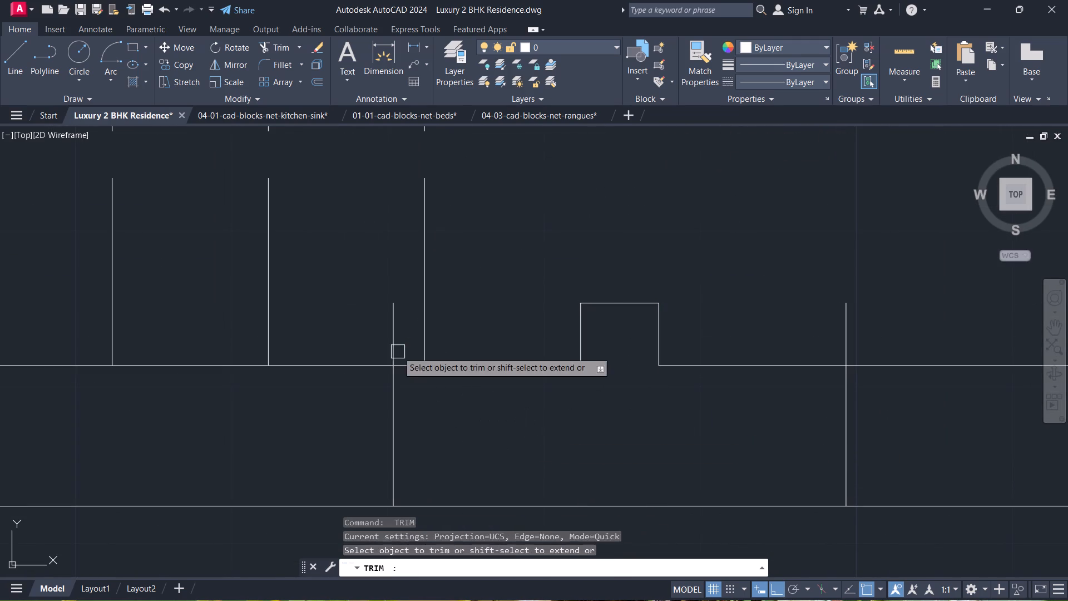
left_click(398, 352)
left_click(849, 324)
key("Escape")
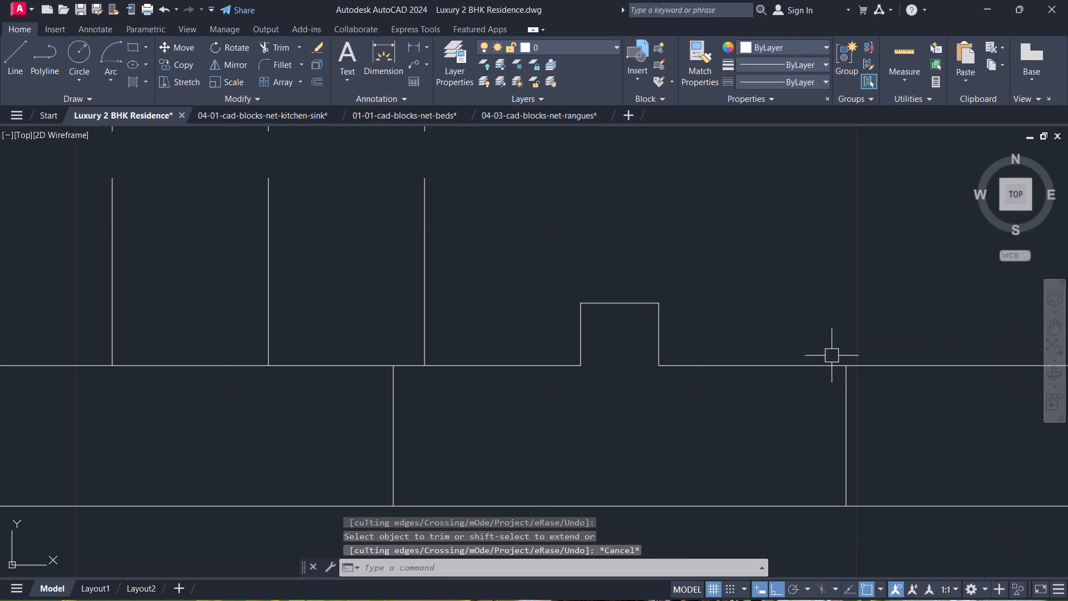
Offset the opening line in the south wall east of the stub 2' to the east.
type("O 2")
key("apostrophe")
key("Return")
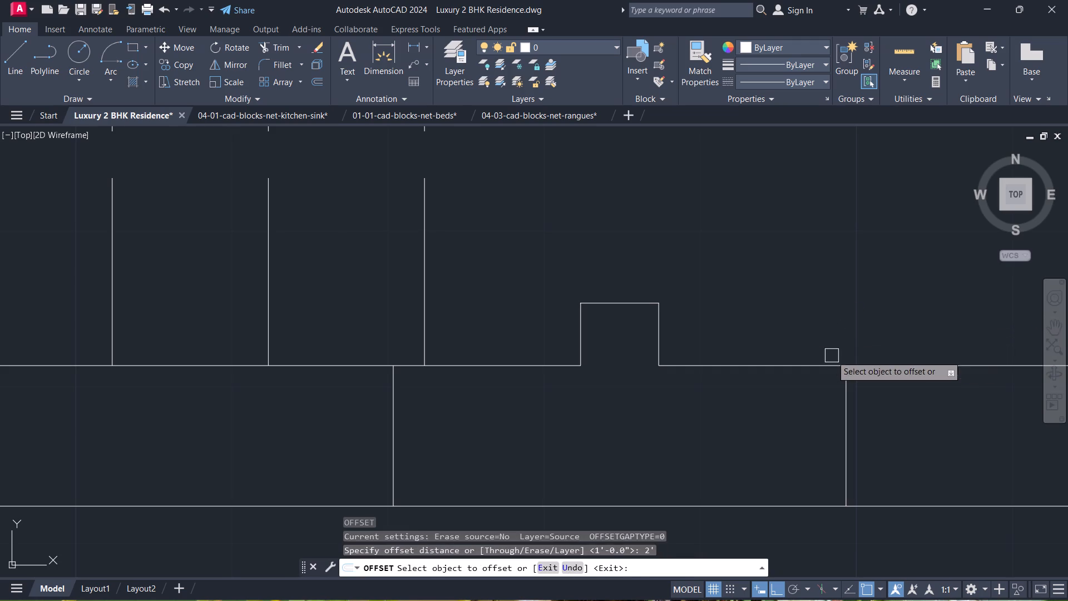
left_click_drag(844, 413, 853, 413)
left_click(888, 408)
Offset the opening line west of the stub 2' to the west, twice in succession.
scroll(847, 413, "down", 4)
middle_click_drag(817, 424, 527, 430)
scroll(530, 431, "up", 1)
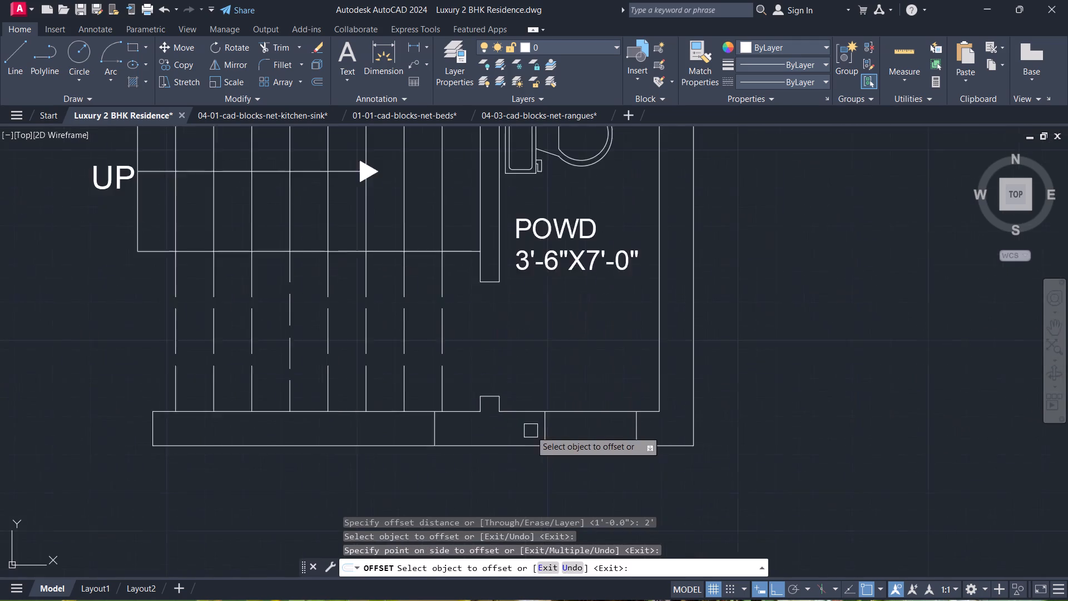
scroll(531, 431, "up", 1)
middle_click_drag(537, 434, 685, 393)
key("Escape")
key("space")
key("space")
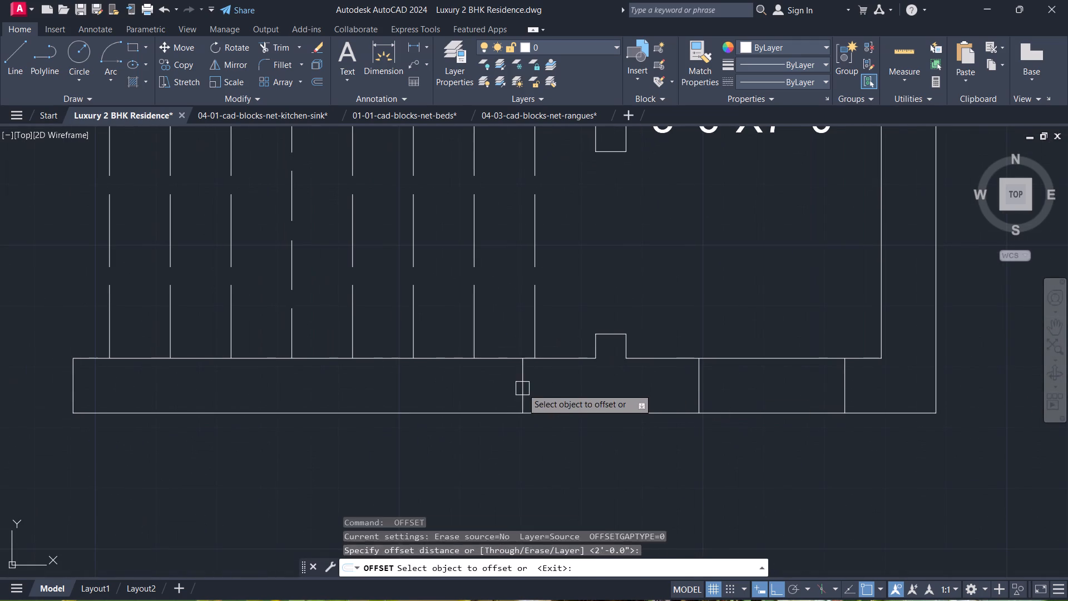
left_click(522, 388)
left_click(430, 396)
left_click_drag(375, 387, 369, 387)
left_click(213, 400)
key("Escape")
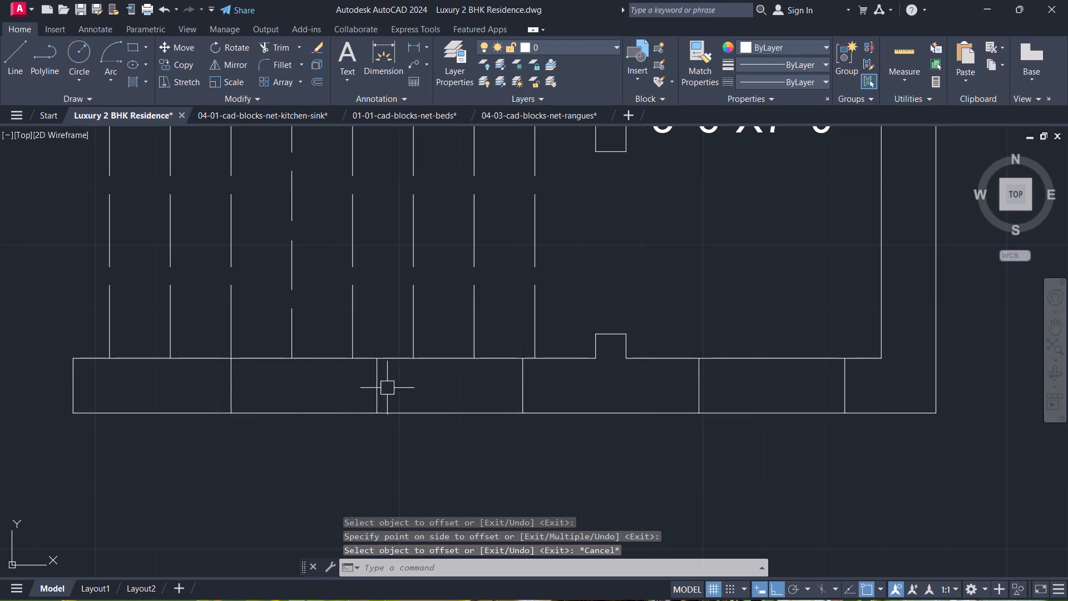
Offset the westernmost opening line in the south wall another 6" to the west.
type("O")
key("space")
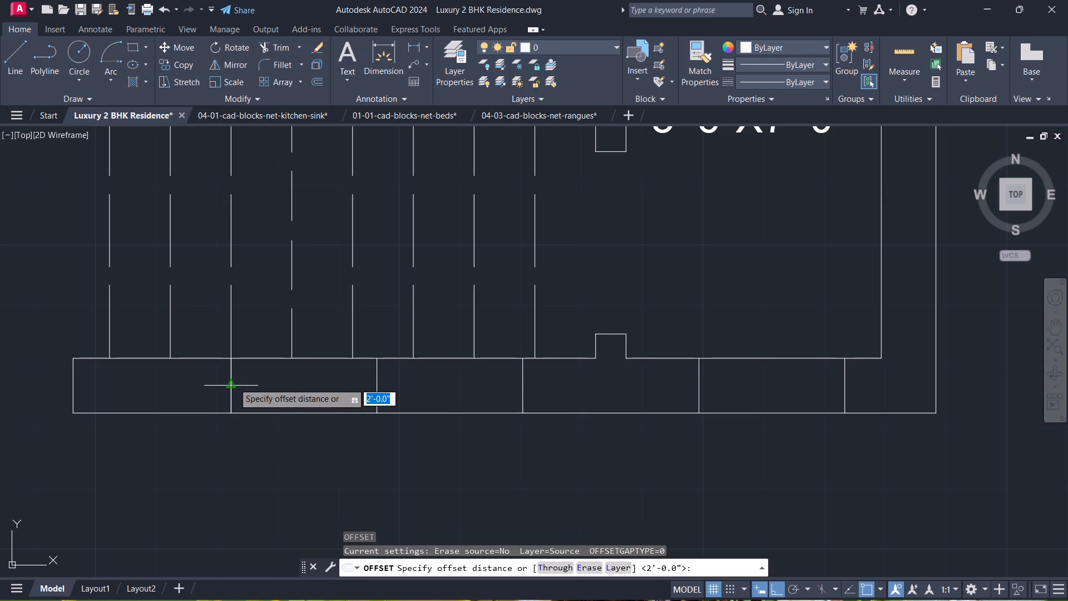
key("6")
key("Return")
left_click(234, 383)
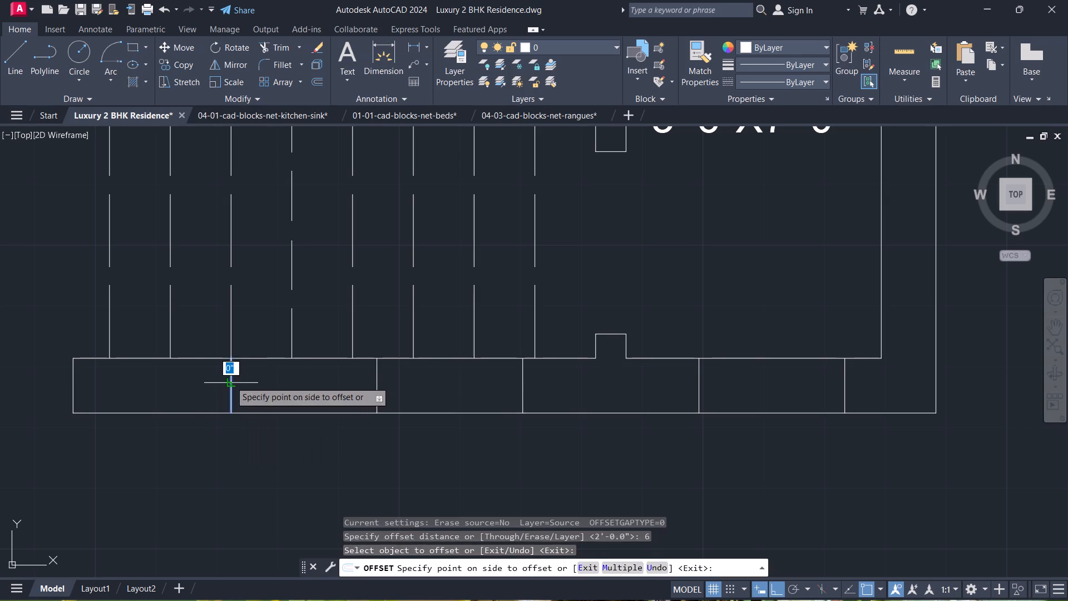
left_click(230, 381)
key("Escape")
Delete the two intermediate offset lines between the ends of the opening below the stairs.
left_click(548, 395)
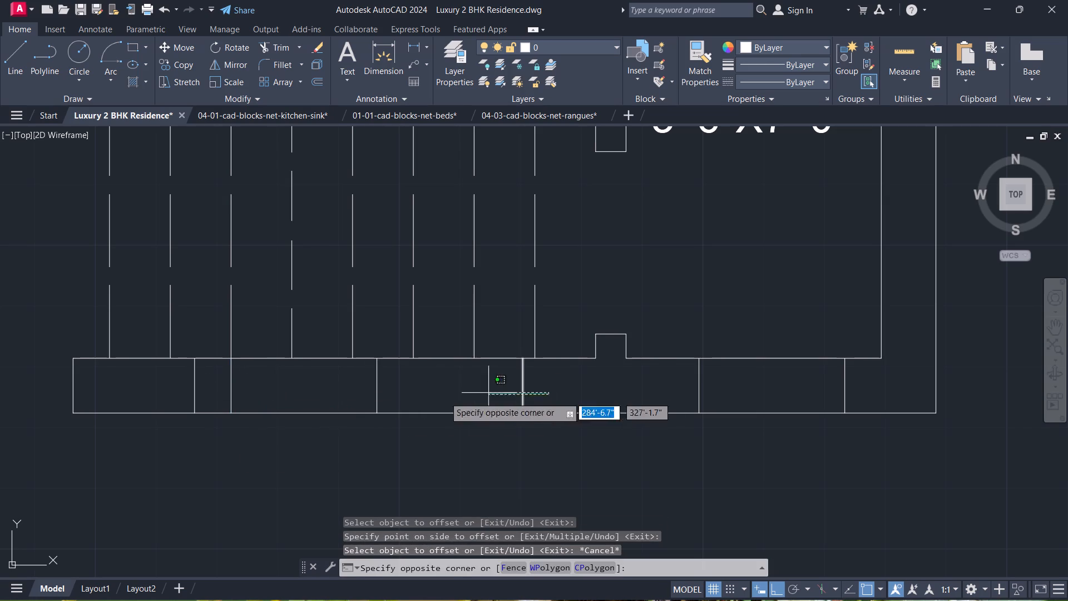
key("Escape")
left_click_drag(408, 390, 403, 389)
left_click(206, 381)
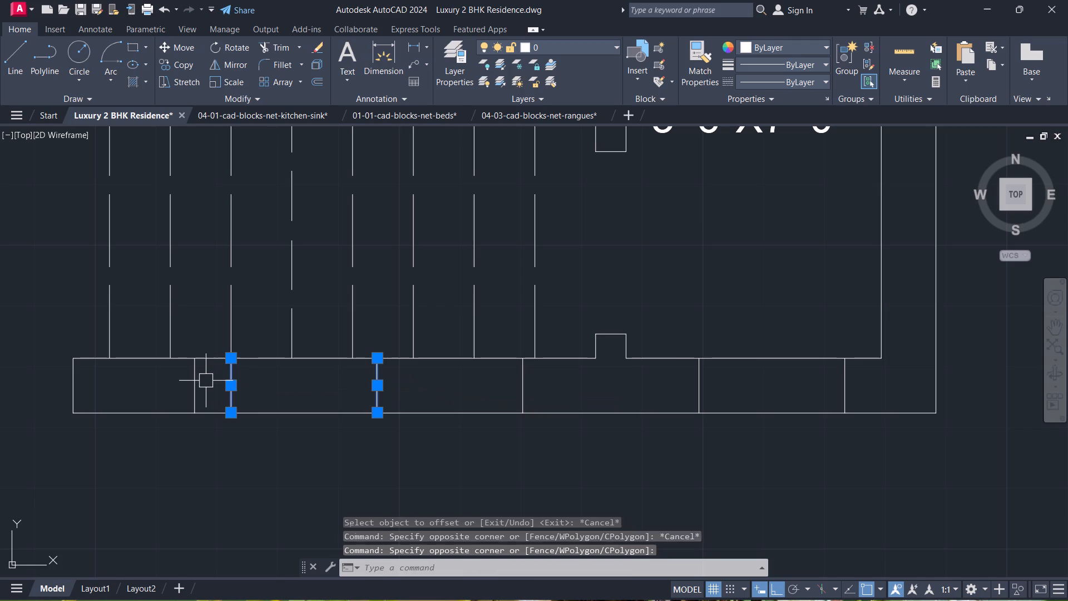
key("Delete")
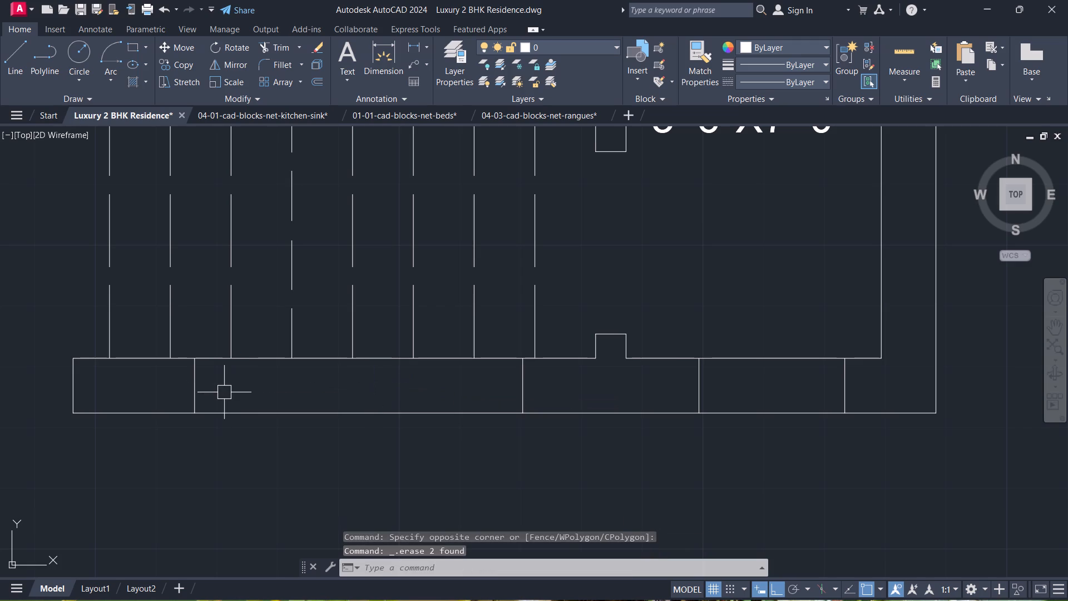
Offset the south wall's inner line below the stairs 4" to the south, into the wall.
type("O")
key("space")
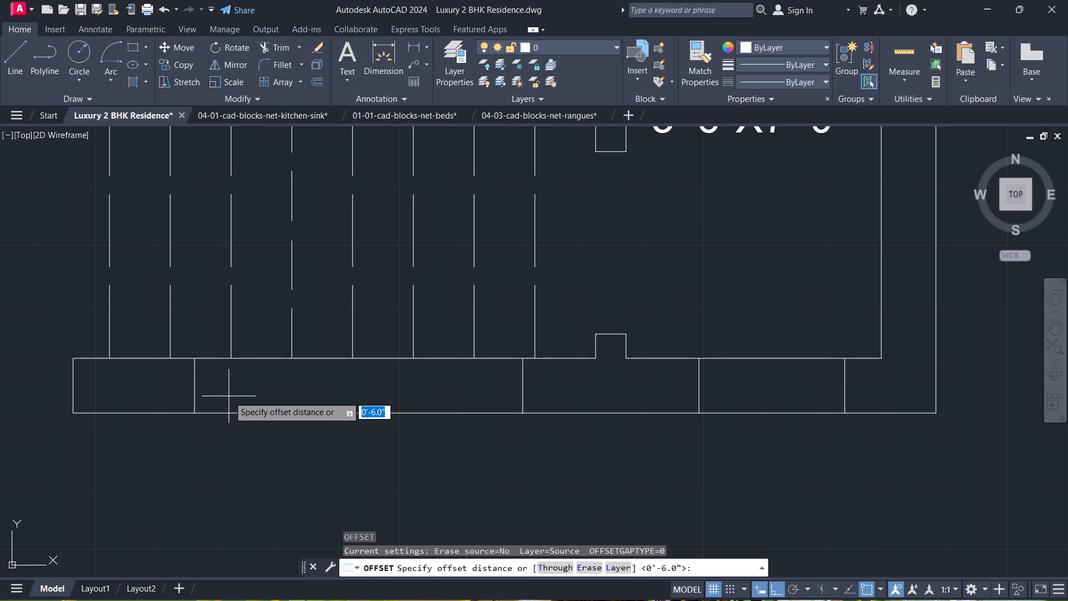
key("4")
key("Return")
left_click(315, 359)
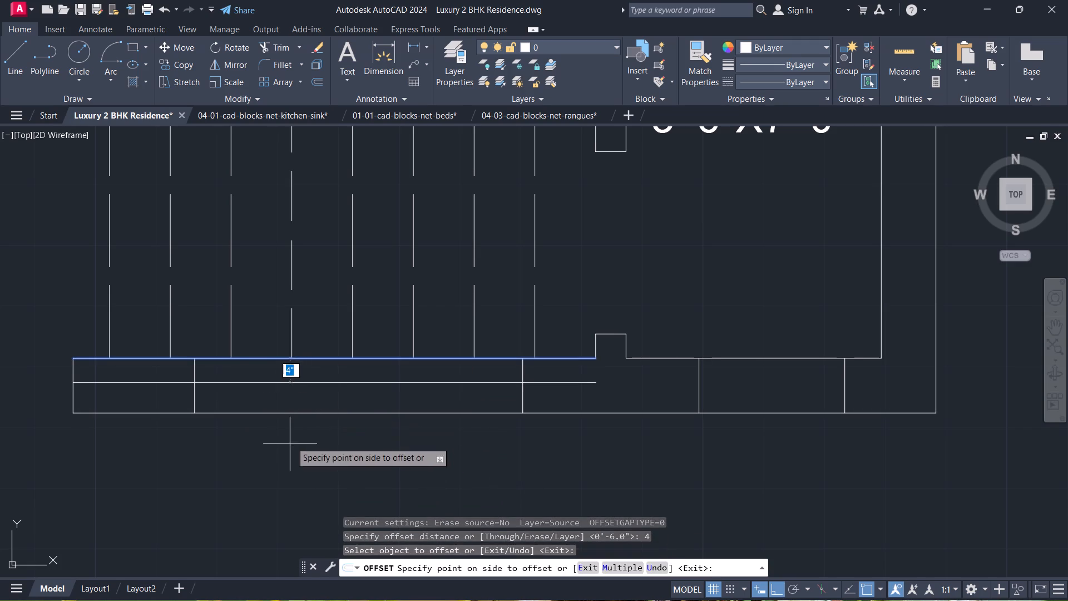
left_click(304, 423)
key("Escape")
Trim the 4" offset line where it runs past both ends of the opening below the stairs.
key("t")
key("r")
key("space")
left_click(568, 374)
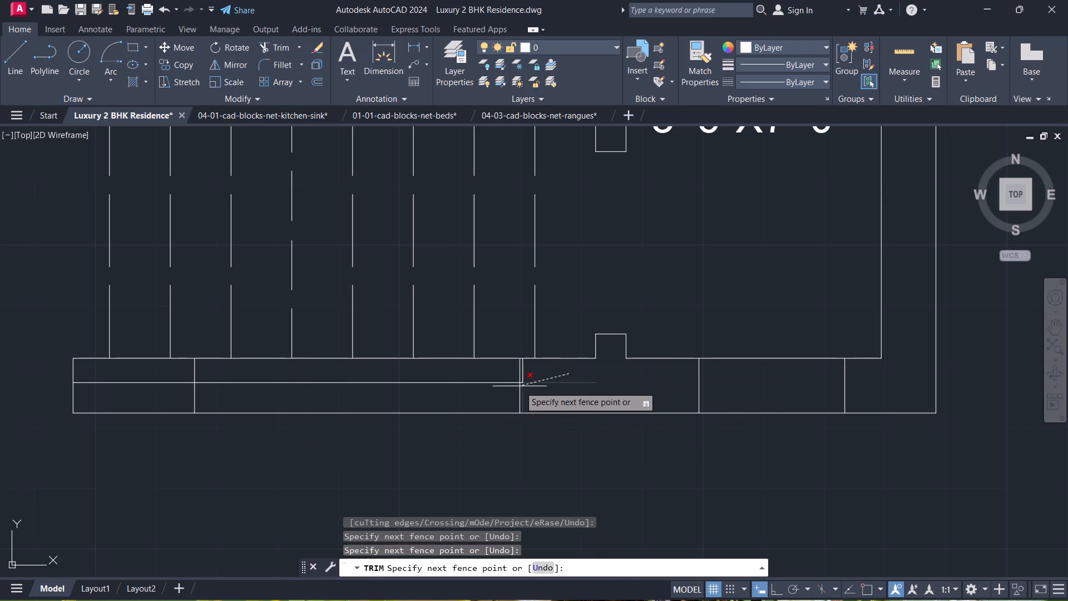
left_click(546, 383)
left_click(161, 387)
key("Escape")
Fill the strip along the inner side of the stair opening with a solid pink hatch, colour 247,171,174.
type("H")
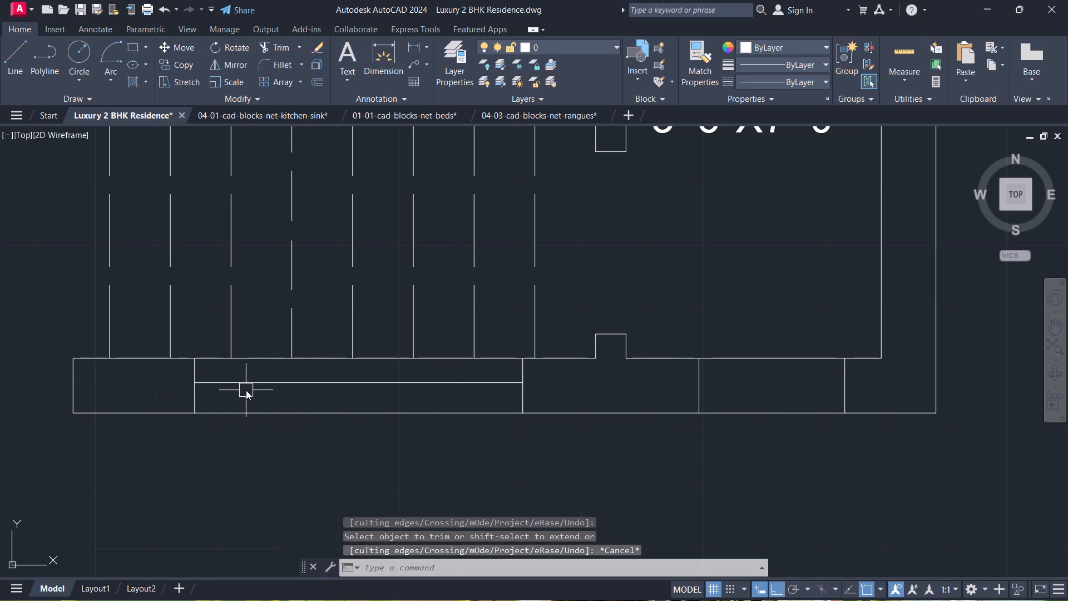
key("space")
left_click(269, 373)
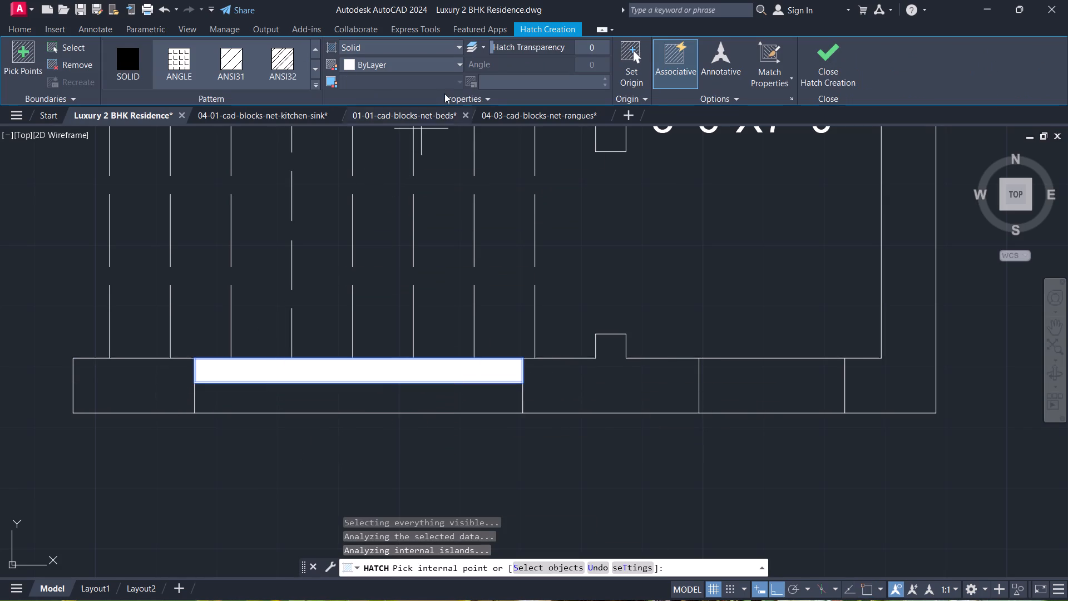
left_click(451, 58)
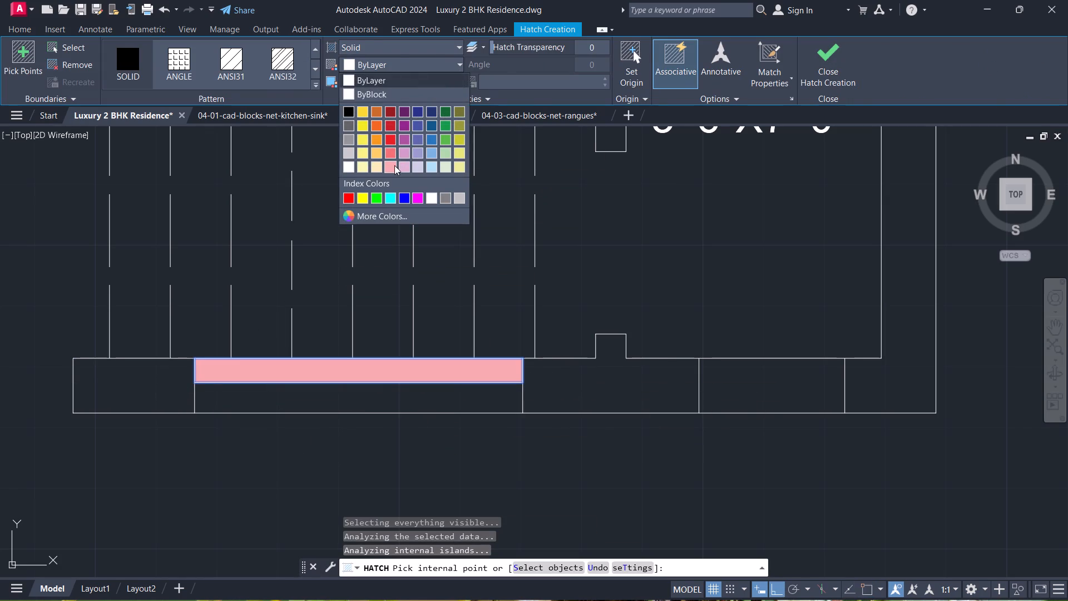
left_click(392, 165)
key("Escape")
Offset the inner line of the powder room's south wall 4" to the south.
scroll(362, 318, "down", 4)
middle_click_drag(349, 339, 485, 460)
scroll(399, 441, "up", 1)
scroll(552, 465, "up", 3)
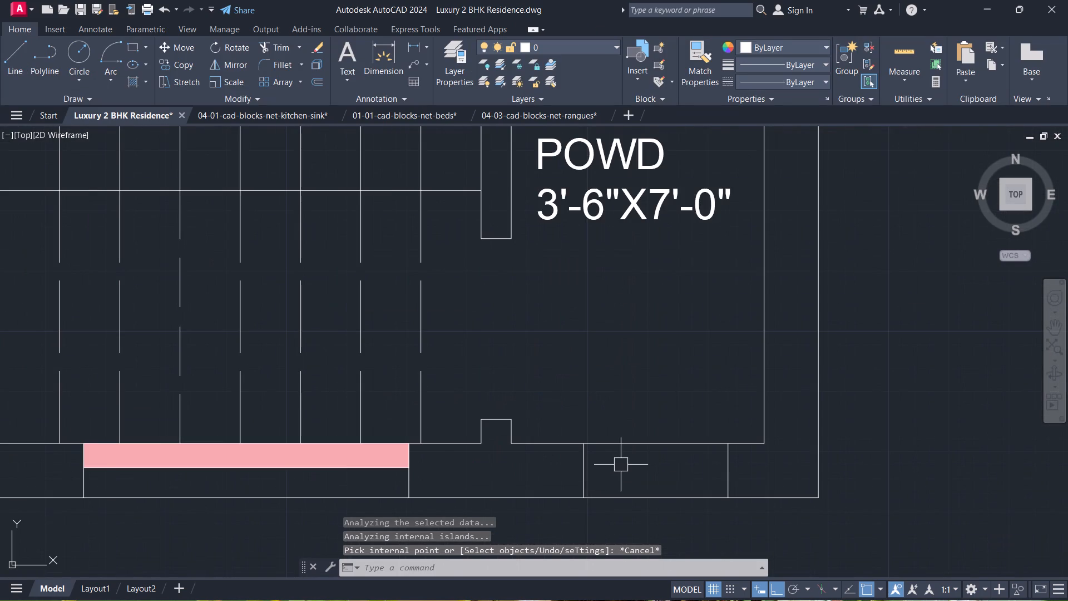
type("O 4")
key("Return")
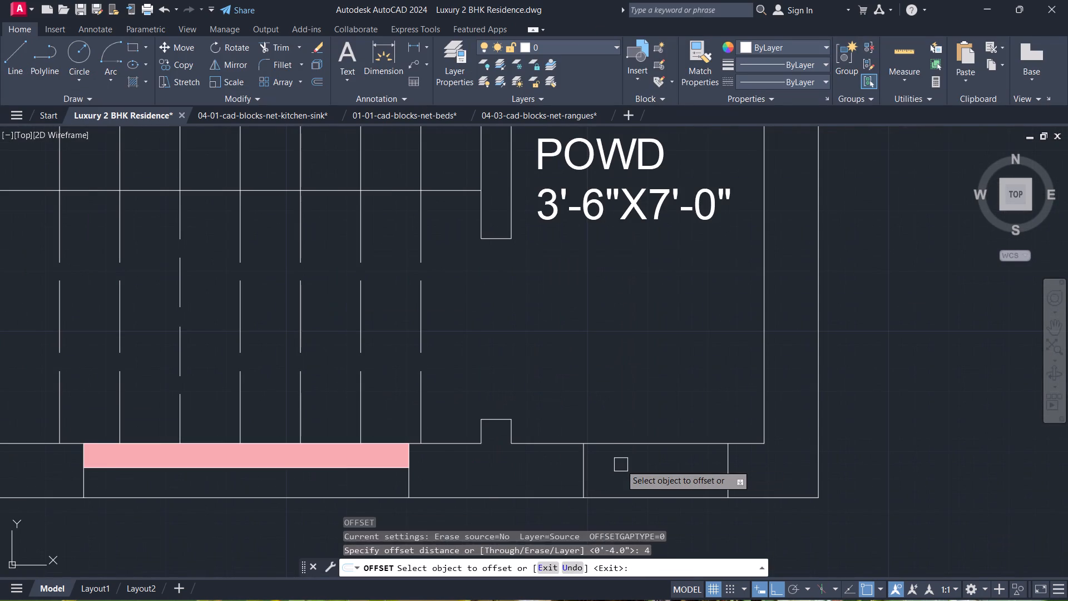
left_click(609, 451)
left_click(610, 435)
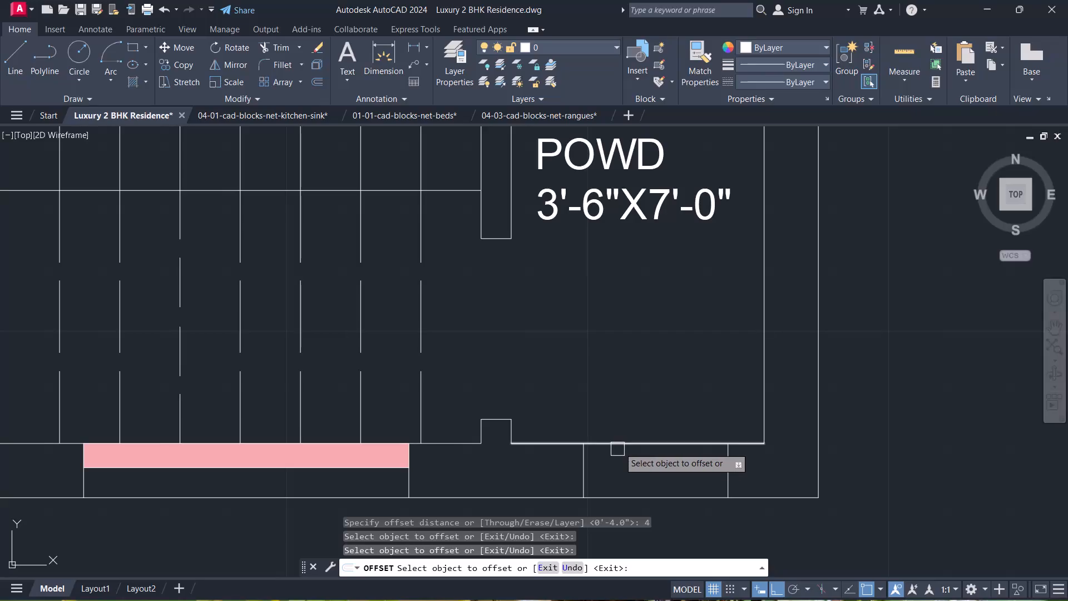
left_click(619, 447)
left_click(619, 459)
key("Escape")
Trim the powder room's offset line beyond both ends of its opening.
type("TR")
key("space")
left_click(550, 467)
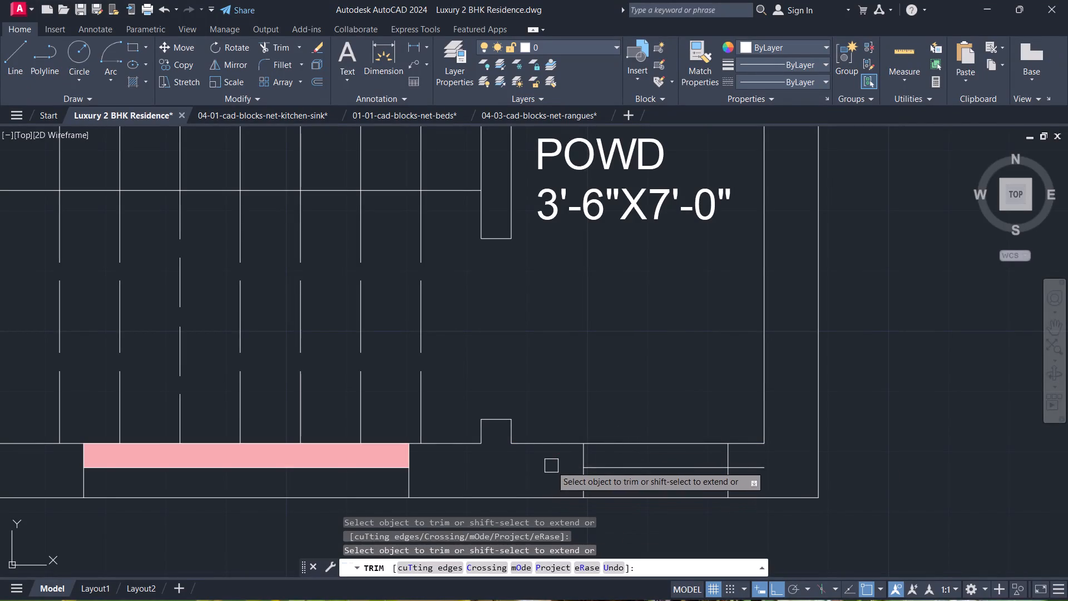
left_click(753, 467)
key("Escape")
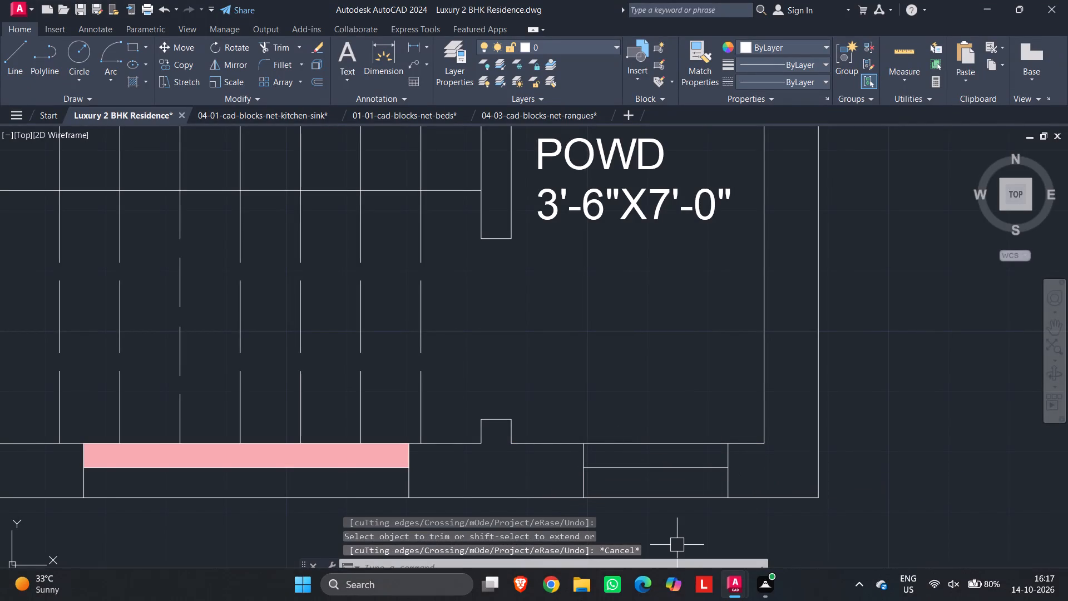
Fill the strip along the inner side of the powder room opening with the same solid pink hatch.
type("H")
key("space")
left_click(646, 452)
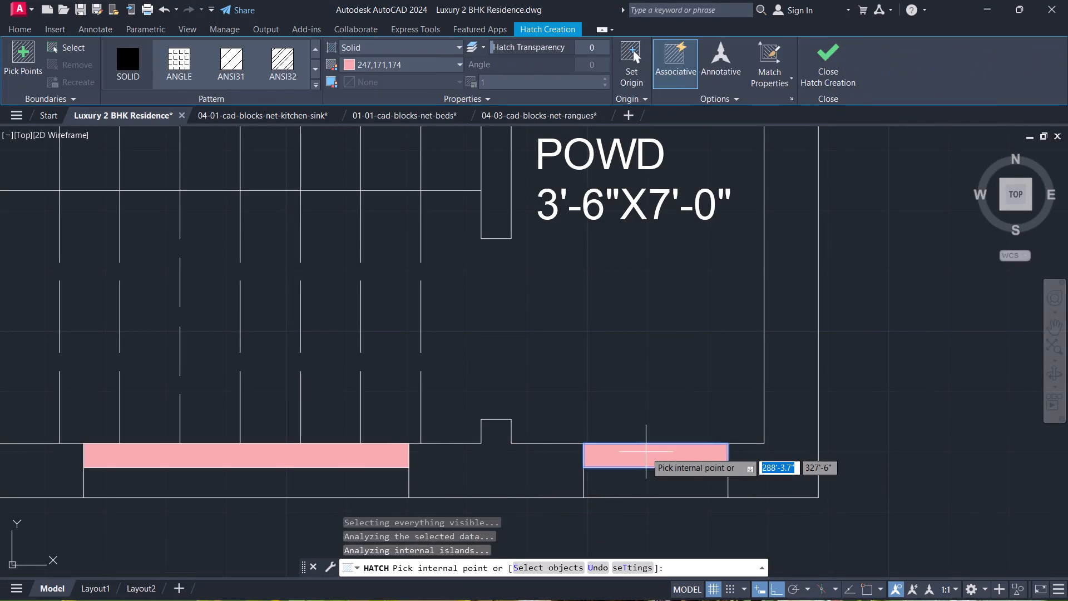
key("Escape")
Examine the plan around the kitchen, the staircase and the unfinished room south of the kitchen.
scroll(606, 435, "down", 4)
middle_click_drag(591, 429, 889, 425)
scroll(818, 469, "up", 1)
middle_click_drag(818, 469, 739, 519)
scroll(736, 517, "up", 1)
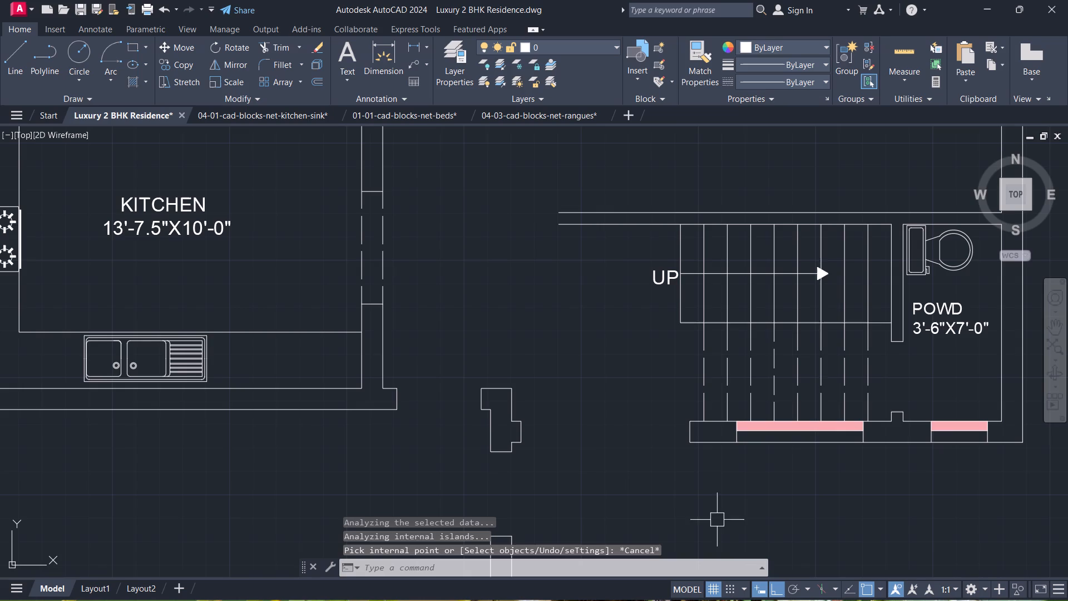
middle_click_drag(773, 423, 428, 439)
scroll(428, 439, "down", 2)
middle_click_drag(428, 439, 576, 273)
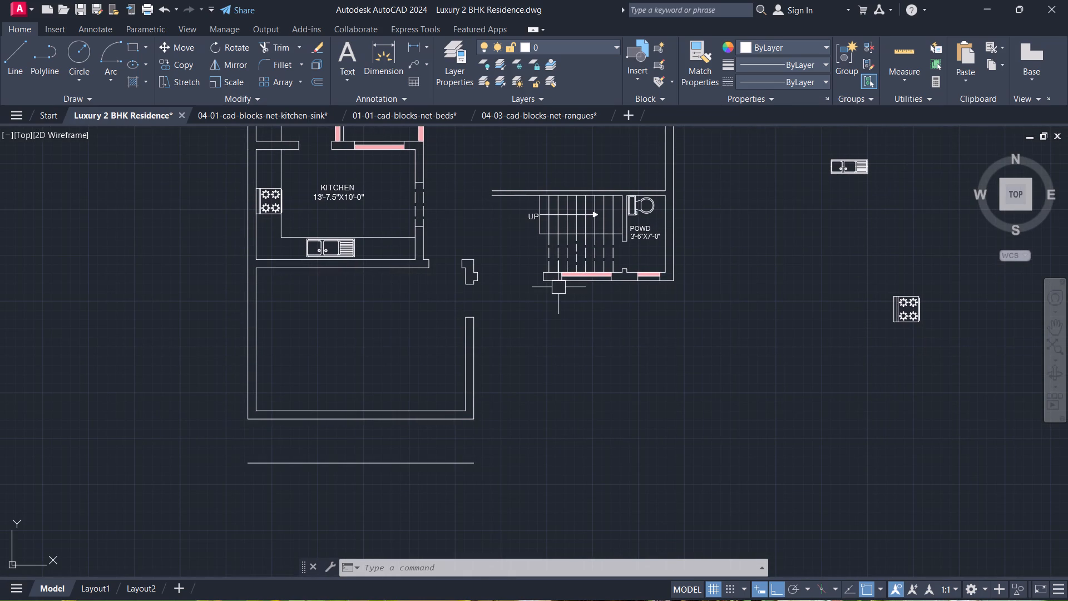
middle_click_drag(644, 332, 585, 342)
scroll(590, 302, "up", 1)
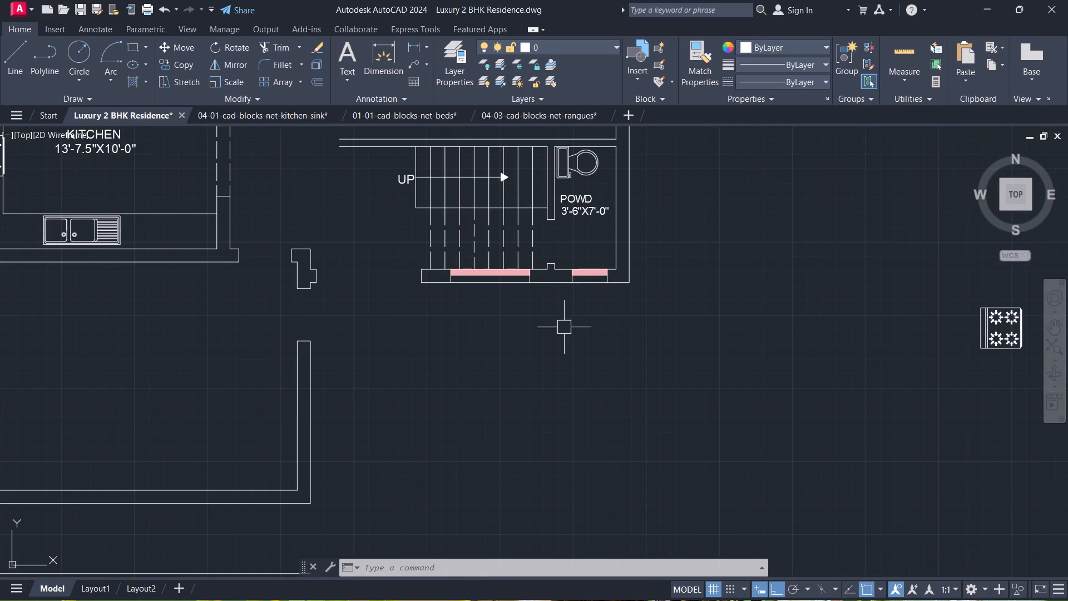
middle_click_drag(570, 332, 695, 376)
scroll(669, 368, "down", 1)
middle_click_drag(512, 416, 607, 344)
scroll(517, 442, "up", 2)
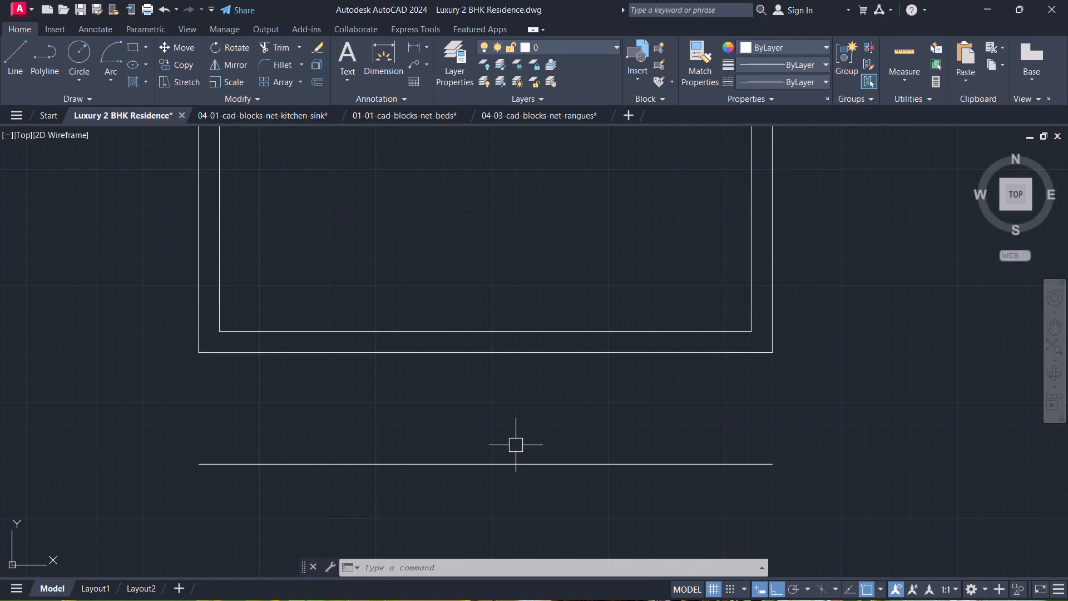
Extend the staircase's west edge line north to the outer line of the wall above the stairs.
scroll(491, 401, "down", 2)
middle_click_drag(487, 397, 391, 560)
scroll(561, 346, "up", 2)
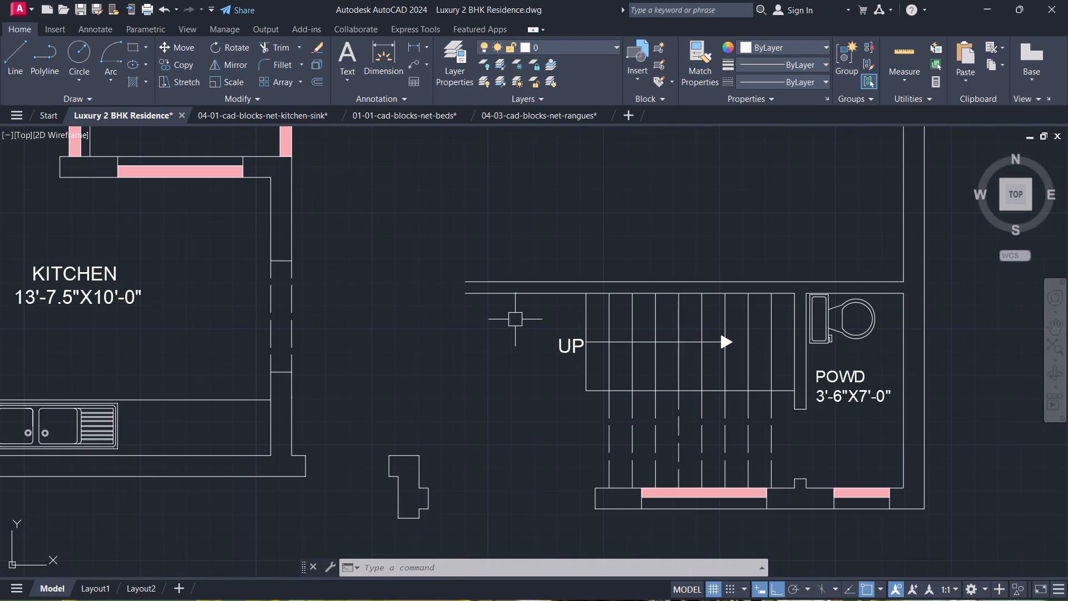
middle_click_drag(551, 327, 503, 392)
scroll(545, 346, "up", 1)
type("EX")
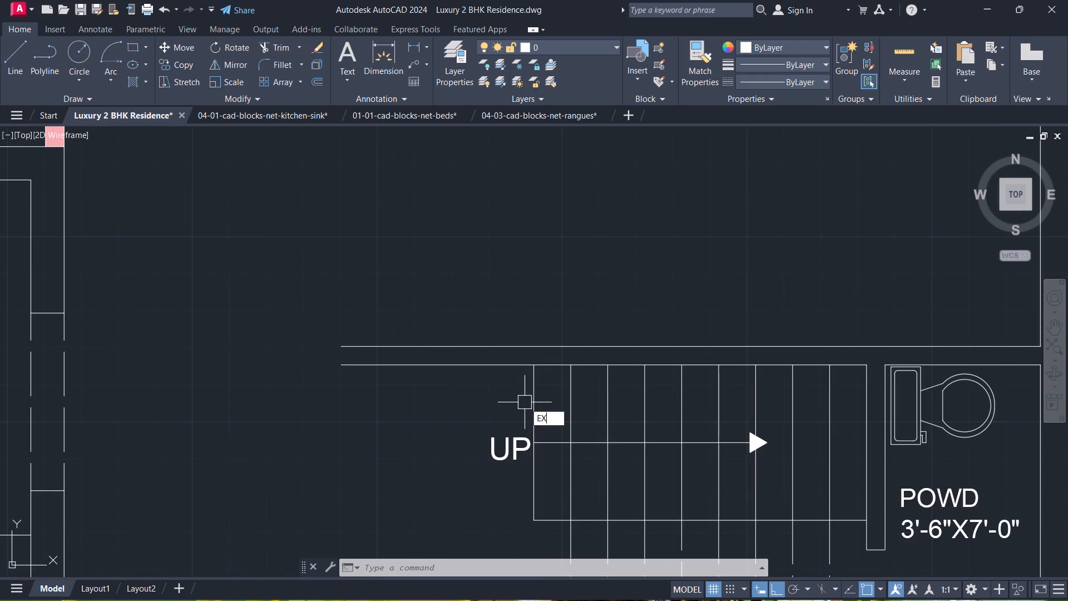
key("space")
left_click(531, 404)
key("Escape")
Trim both wall lines above the stairs where they project west of the staircase edge.
type("TR")
key("space")
left_click(497, 399)
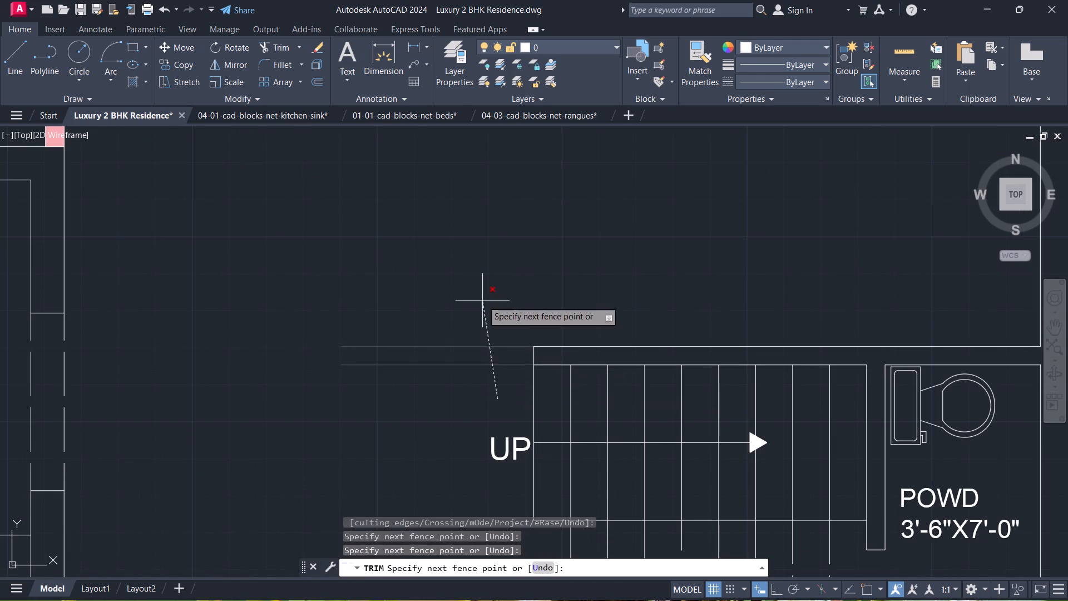
left_click(482, 300)
key("Escape")
Examine the open hall space between the lobby, the kitchens and the staircase.
scroll(506, 332, "down", 2)
middle_click_drag(506, 332, 384, 413)
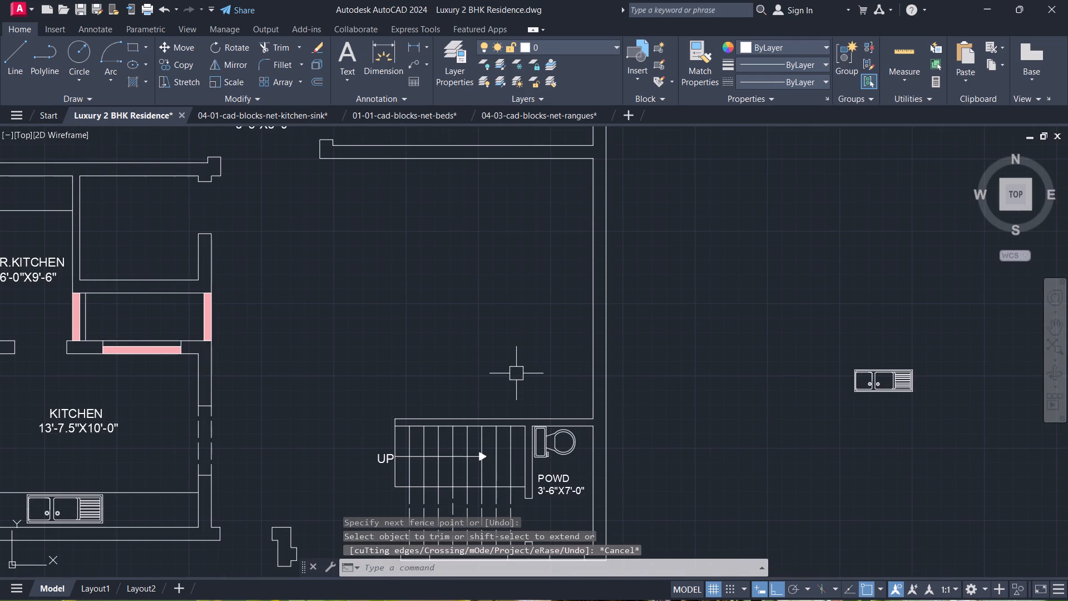
scroll(565, 442, "up", 1)
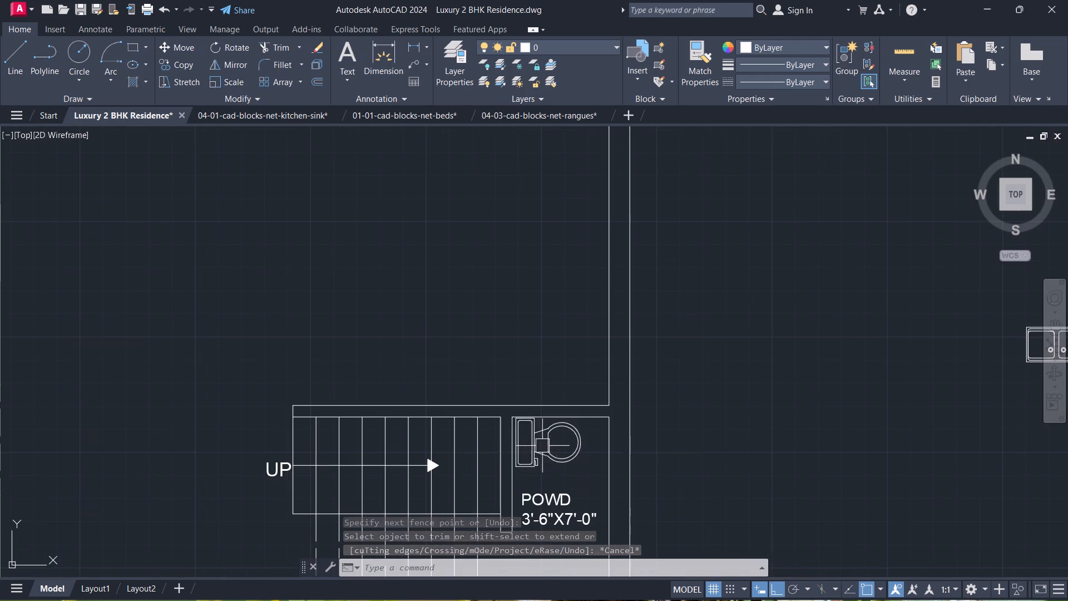
scroll(503, 418, "up", 1)
scroll(478, 391, "down", 2)
middle_click_drag(469, 378, 578, 459)
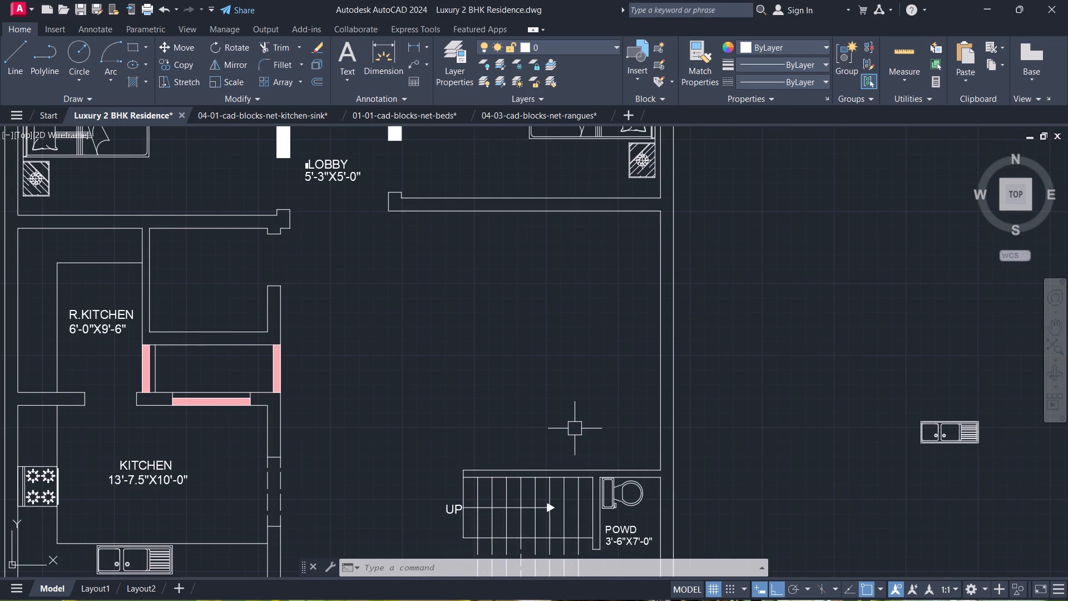
middle_click_drag(570, 439, 516, 529)
scroll(516, 529, "down", 2)
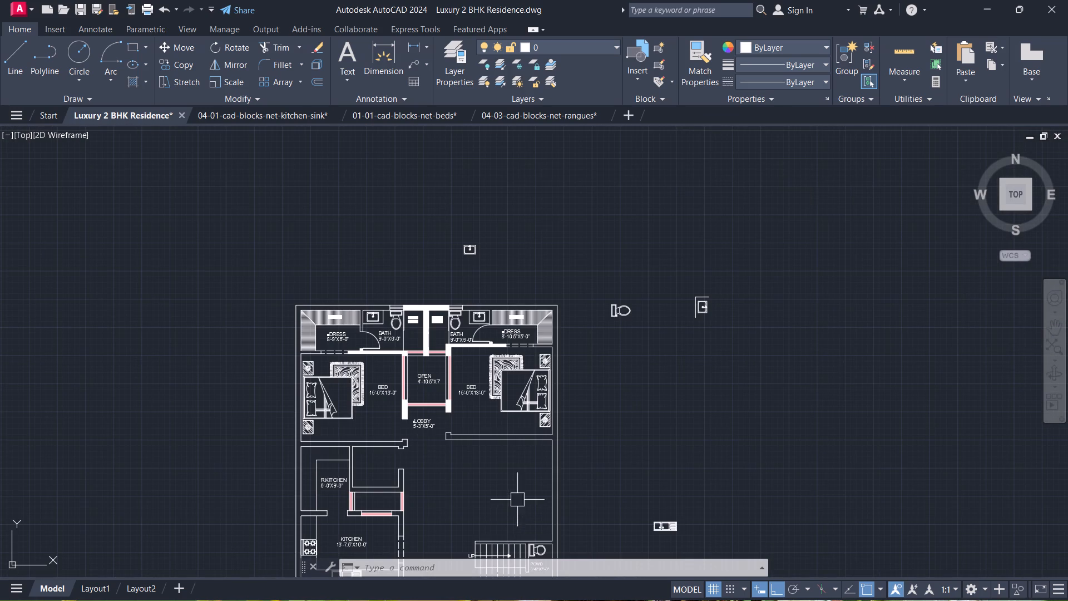
middle_click_drag(473, 418, 492, 292)
scroll(492, 292, "up", 1)
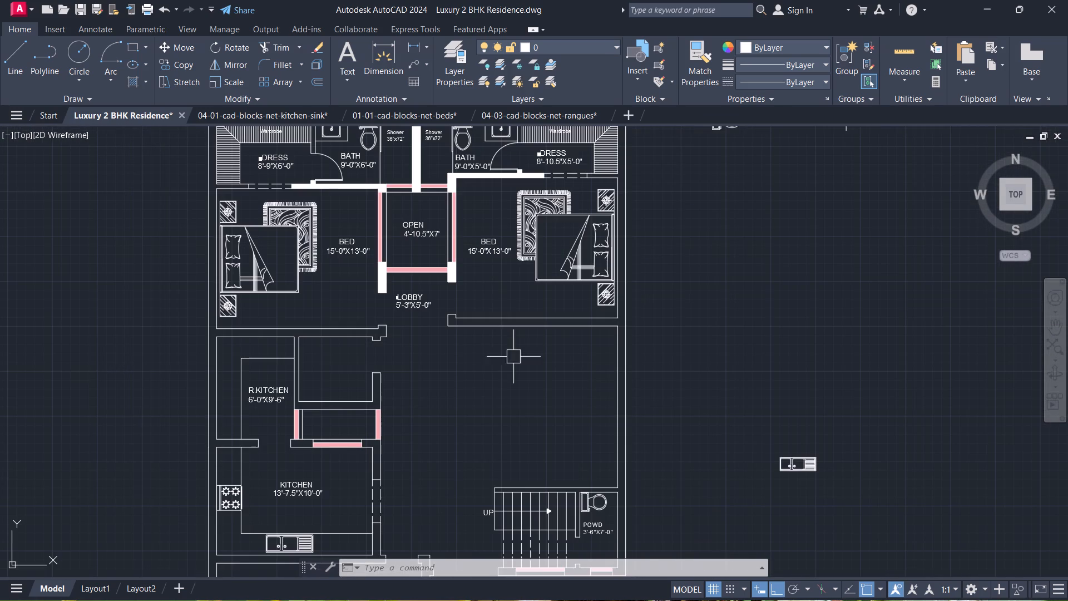
Start a multiline text label reading TV.LOUNG in the open hall north of the staircase.
type("T")
key("space")
left_click(488, 386)
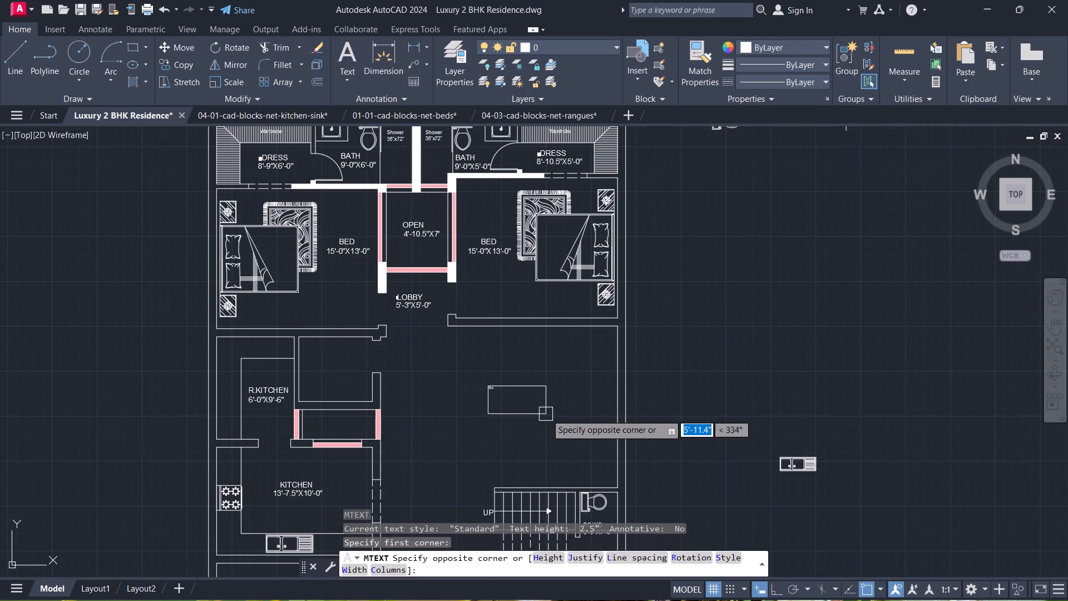
left_click(572, 420)
key("t")
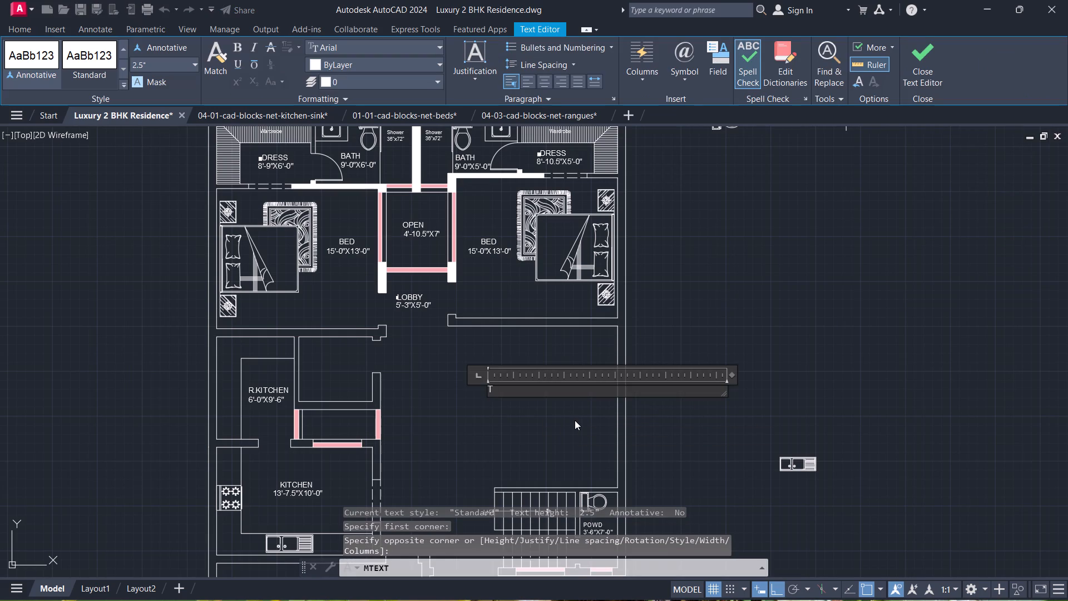
type("V.")
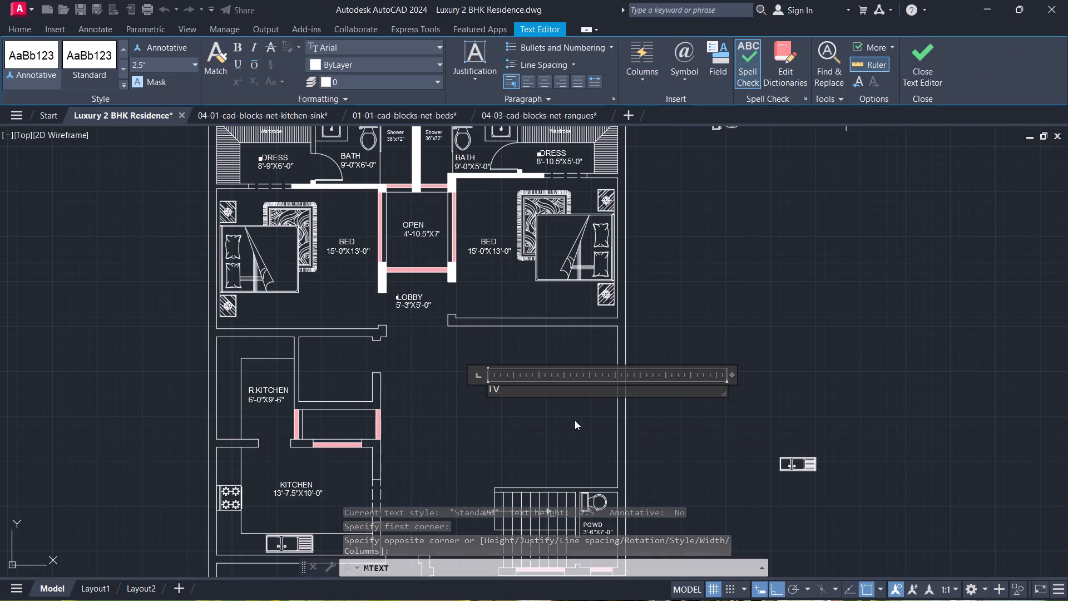
type("LOUN")
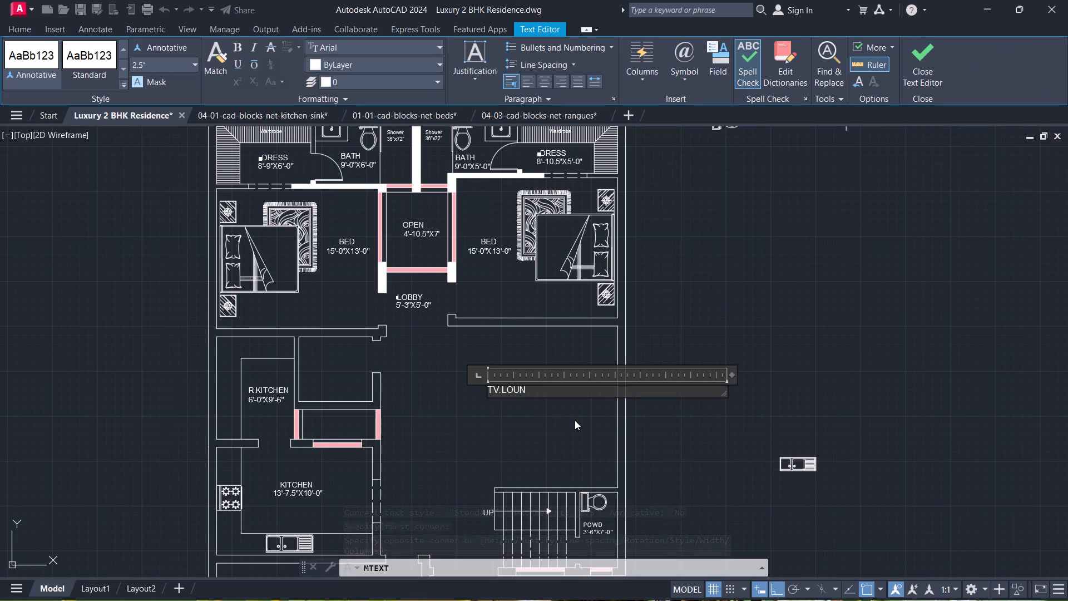
key("g")
Add the room size 22'-0"X15'-0" as a second line below TV.LOUNG.
key("Return")
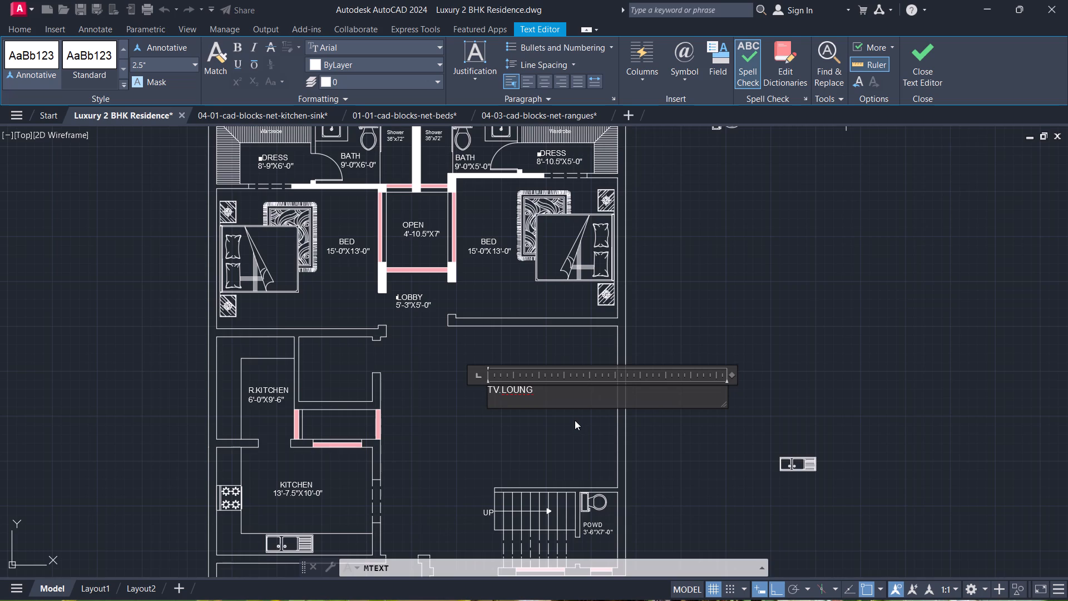
type("22'")
key("0")
key("BackSpace")
type("-0\"")
type("X12")
key("BackSpace")
key("5")
key("apostrophe")
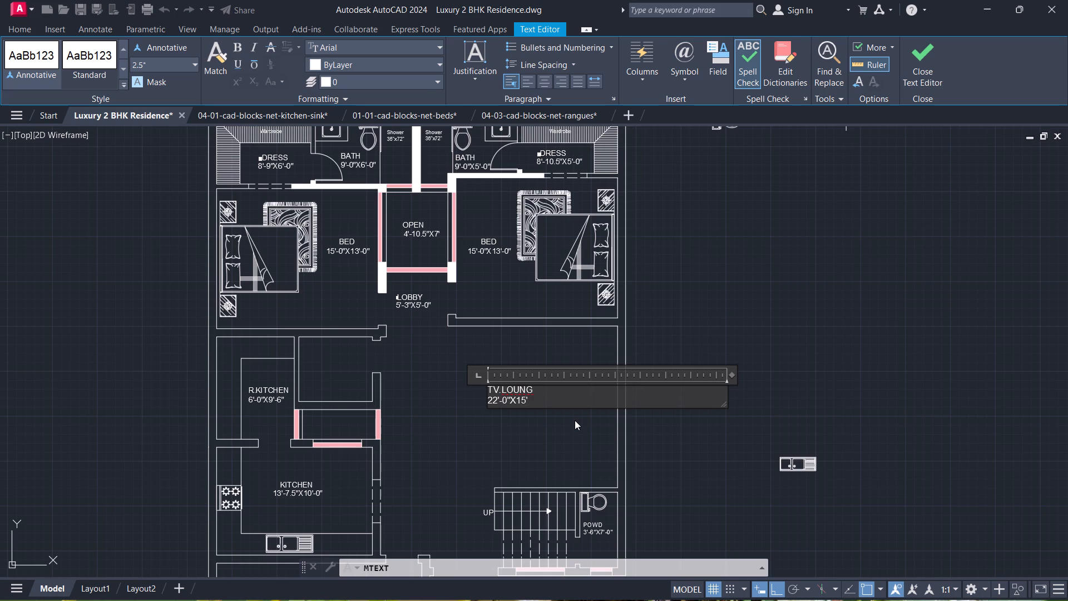
type("-0\"")
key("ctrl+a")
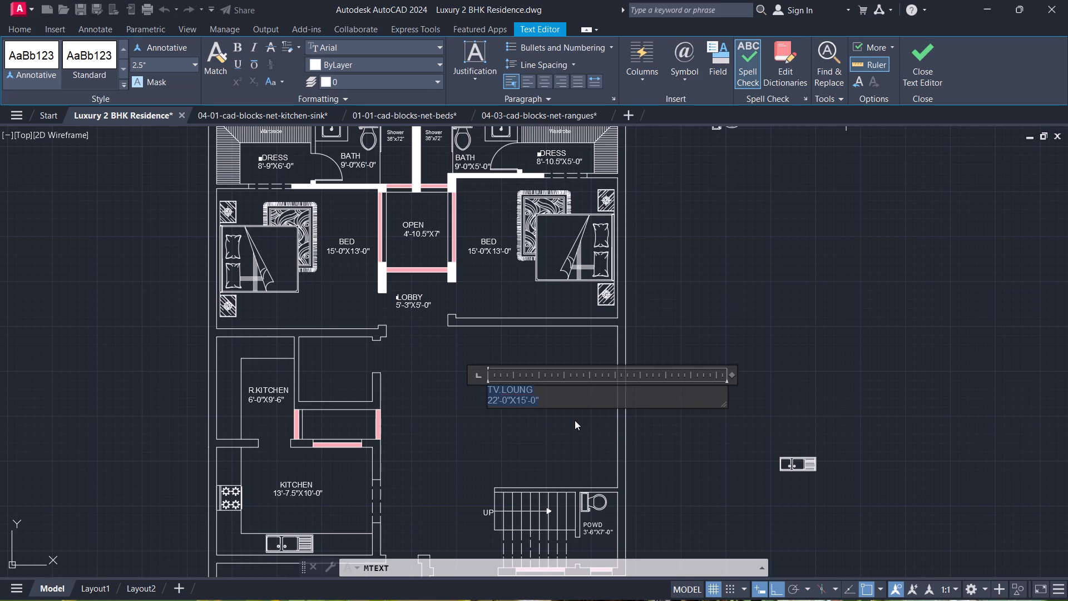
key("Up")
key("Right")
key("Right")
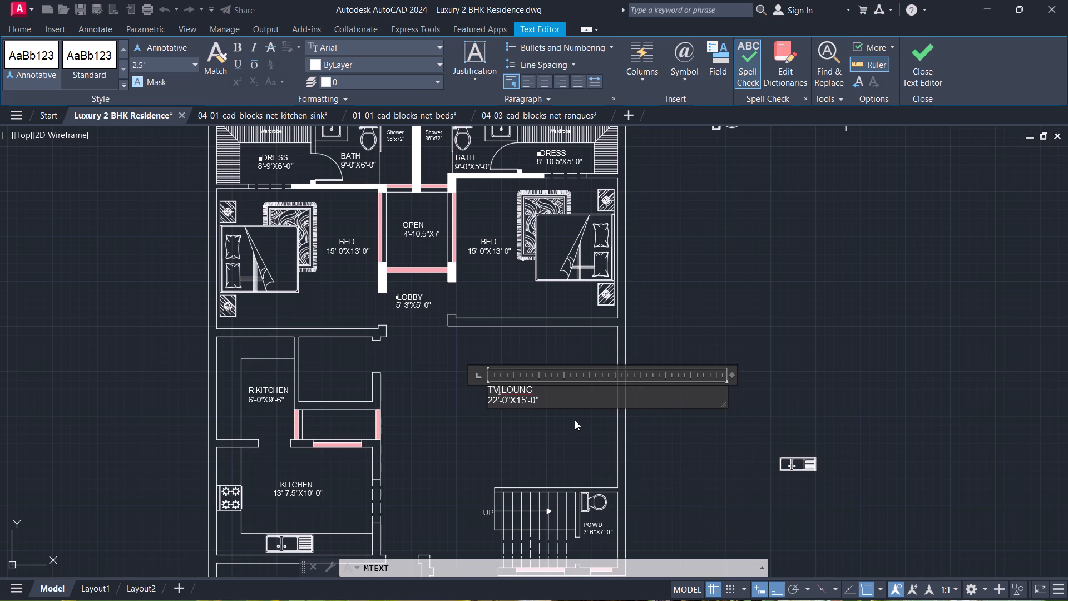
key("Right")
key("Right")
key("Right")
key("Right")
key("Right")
Open the text height of the whole two-line TV.LOUNG label for editing.
key("ctrl+a")
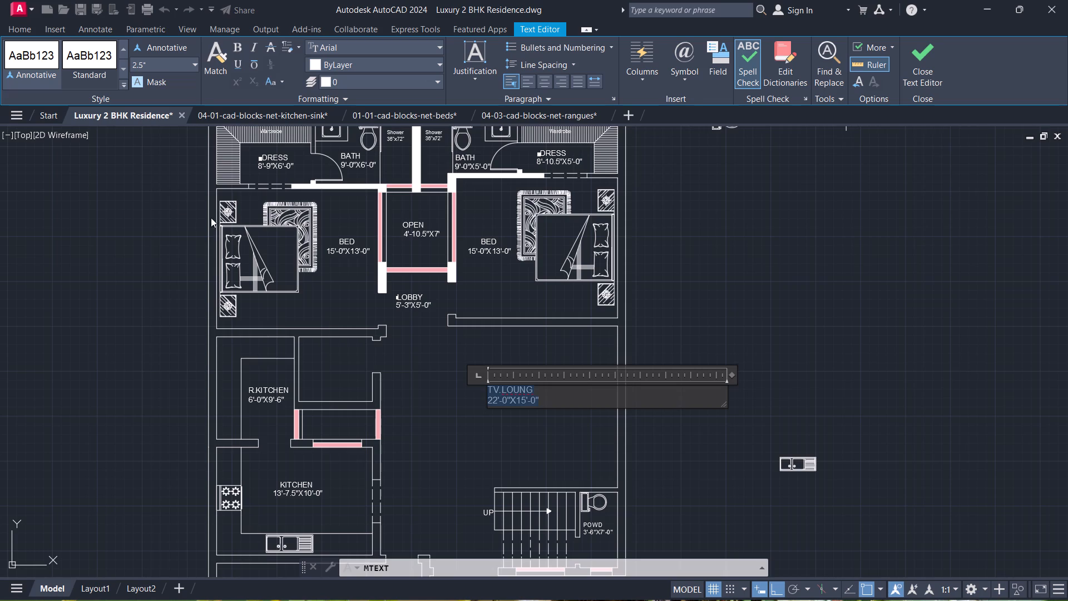
left_click(155, 63)
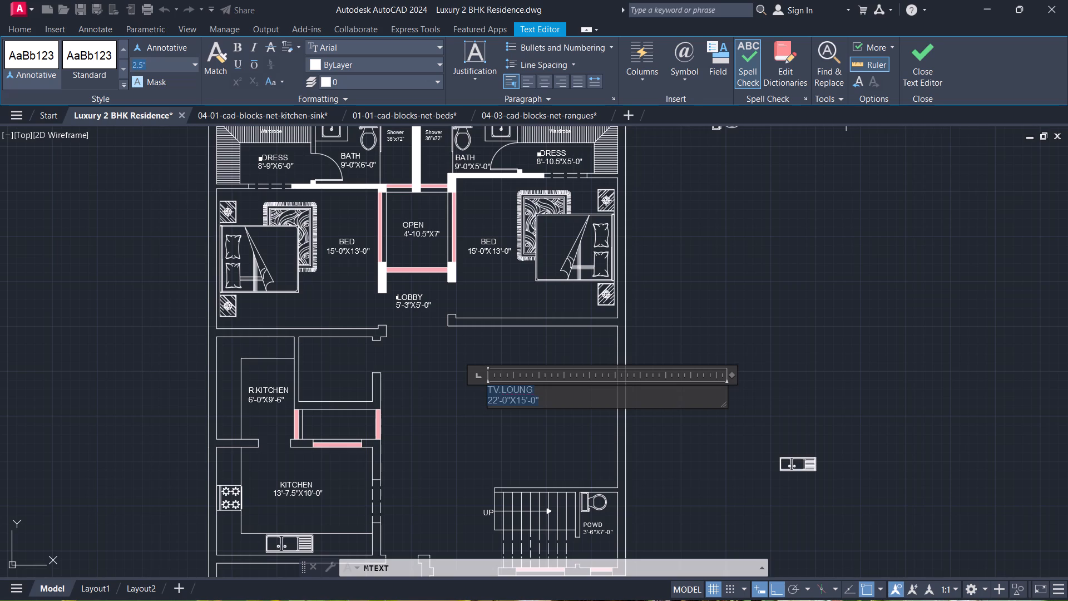
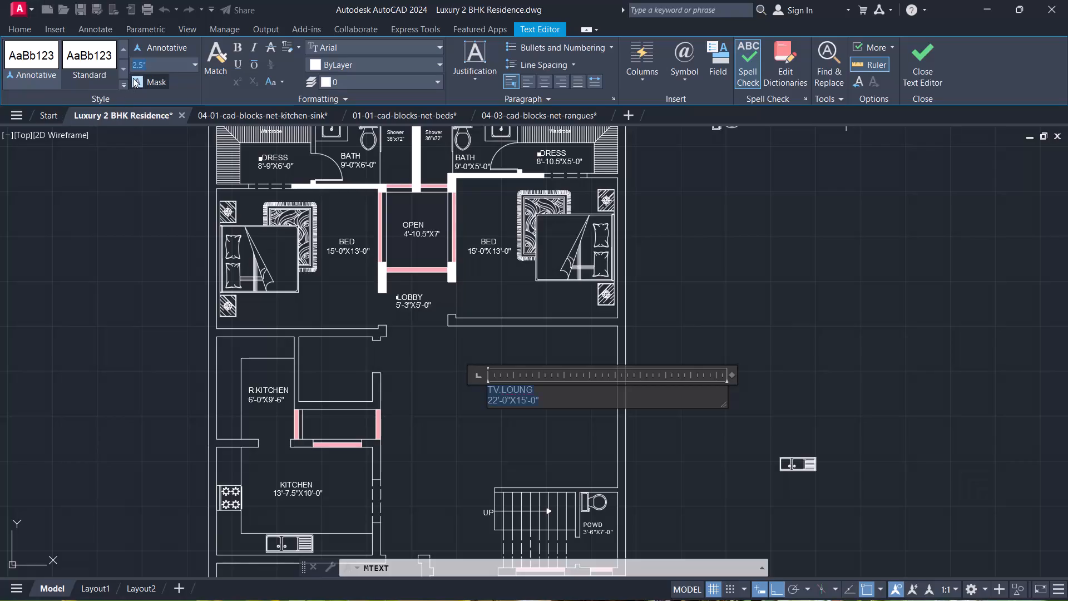
Set the text height of the whole TV.LOUNG label to 6" and finish editing the label.
key("6")
key("Return")
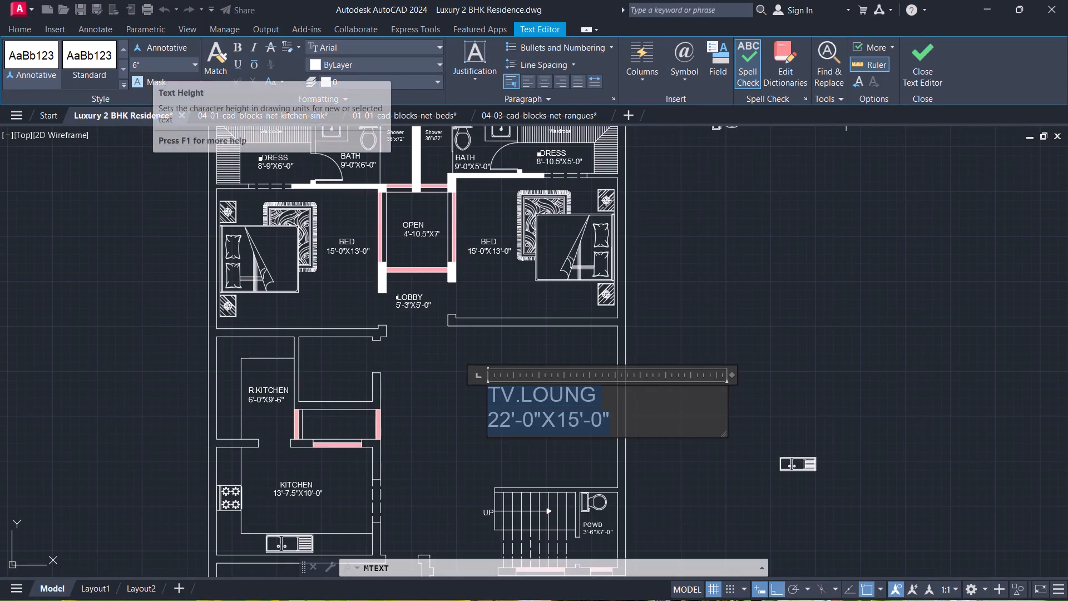
left_click(910, 60)
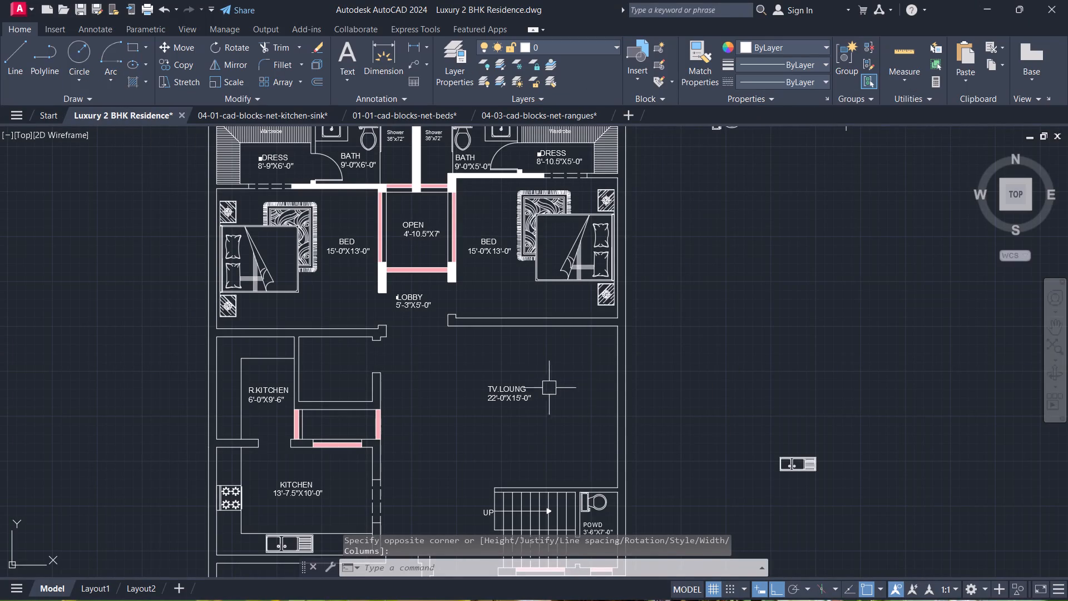
Move the TV.LOUNG label east and south so it sits nearer the middle of the lounge.
scroll(458, 432, "up", 1)
left_click(565, 375)
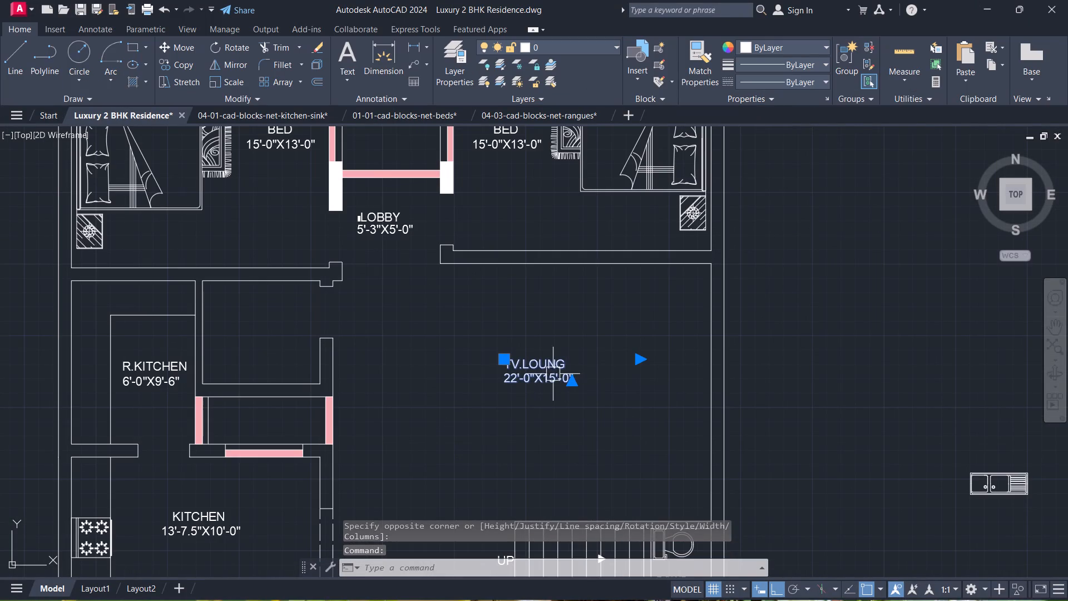
type("M")
key("space")
left_click(530, 373)
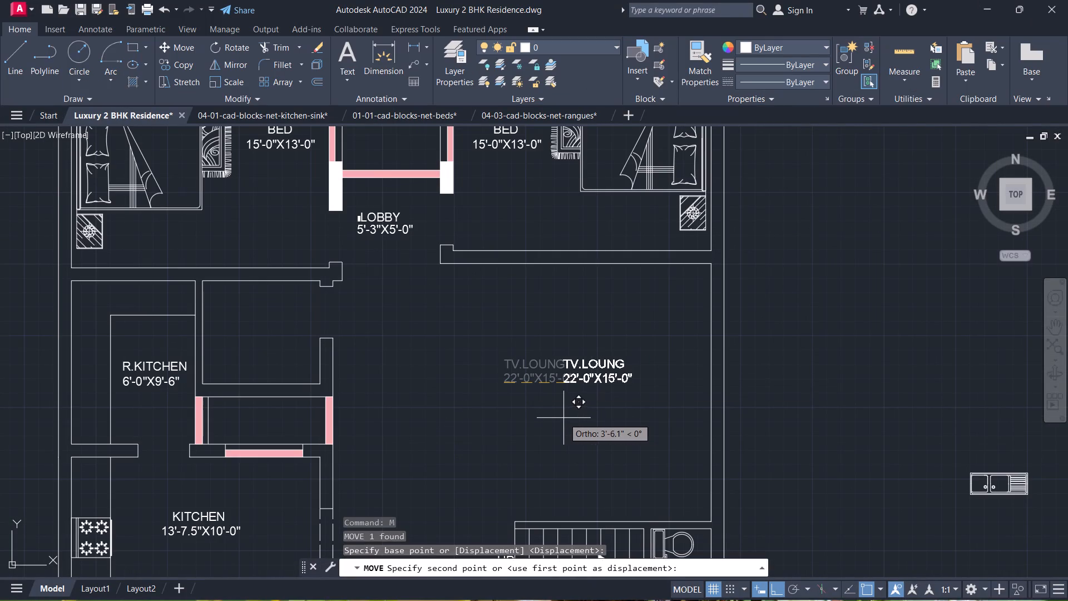
left_click(556, 413)
left_click(593, 360)
type("M")
key("space")
left_click(585, 368)
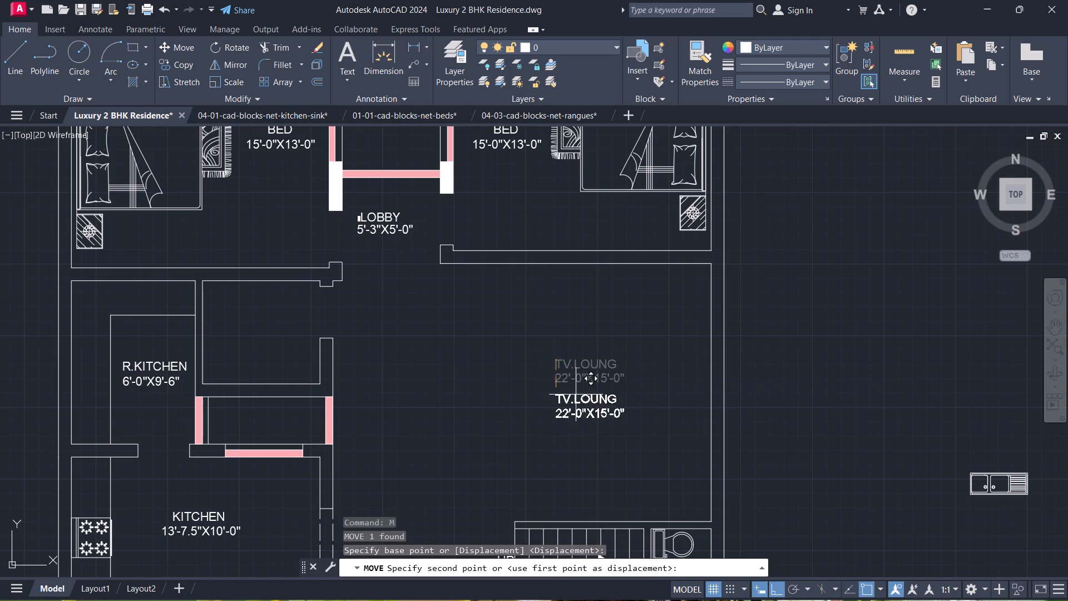
left_click(577, 406)
key("Escape")
Start a multiline text label reading STORE in the small room east of R.KITCHEN.
middle_click_drag(576, 384, 735, 370)
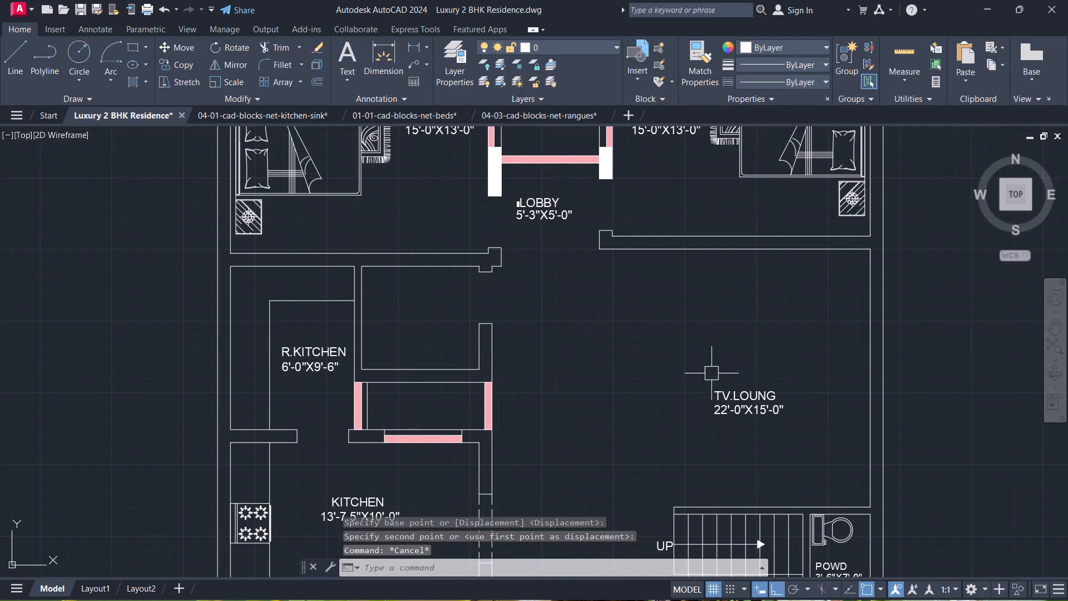
scroll(507, 277, "down", 1)
middle_click_drag(503, 276, 547, 370)
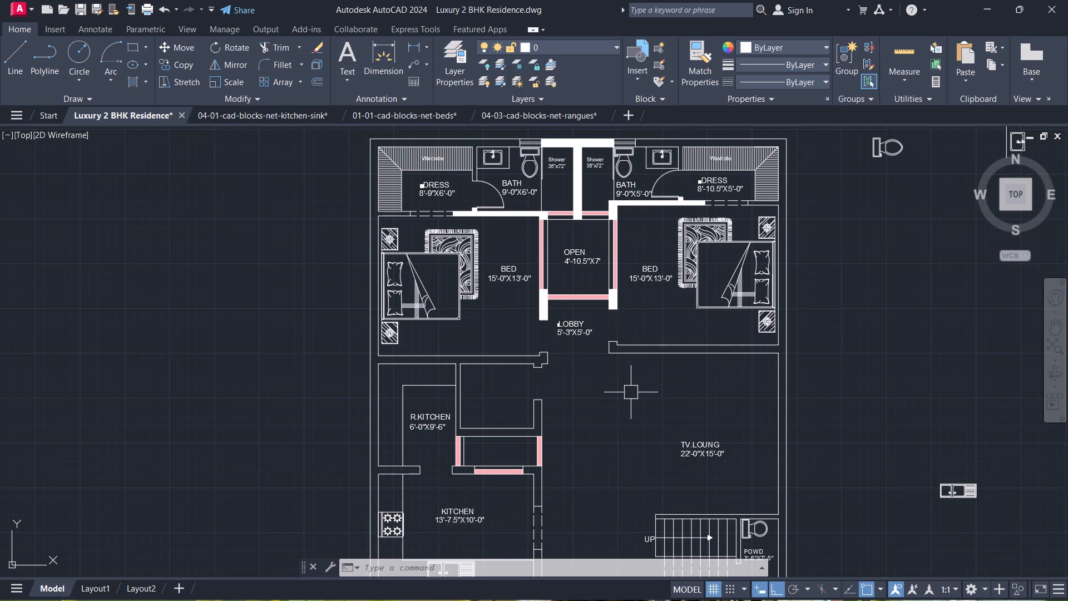
middle_click_drag(633, 400, 655, 387)
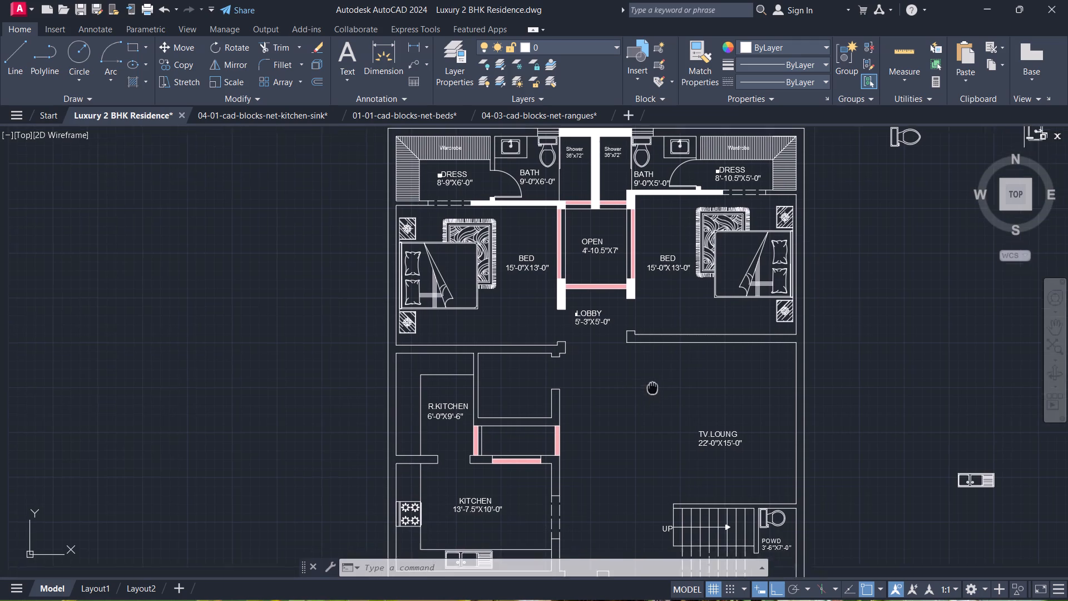
middle_click_drag(655, 387, 708, 368)
scroll(669, 336, "up", 1)
middle_click_drag(565, 360, 678, 337)
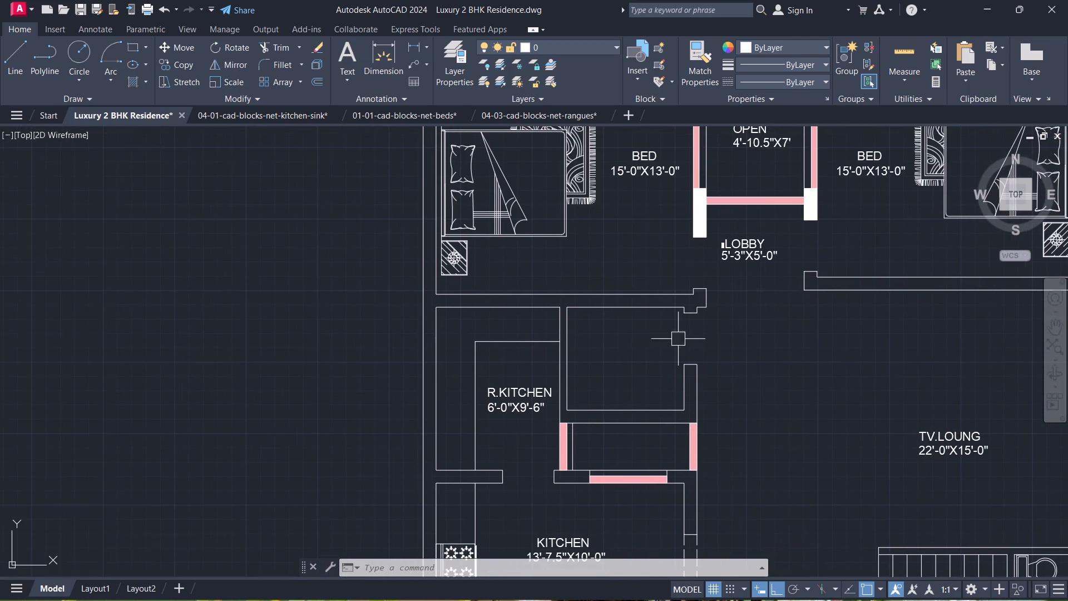
type("TC")
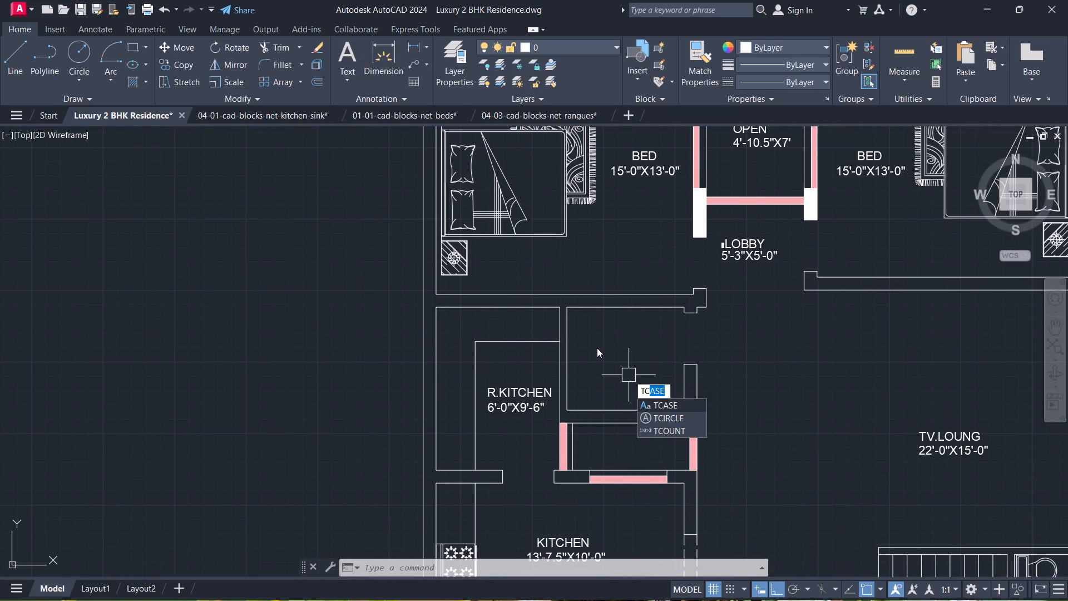
key("BackSpace")
key("BackSpace")
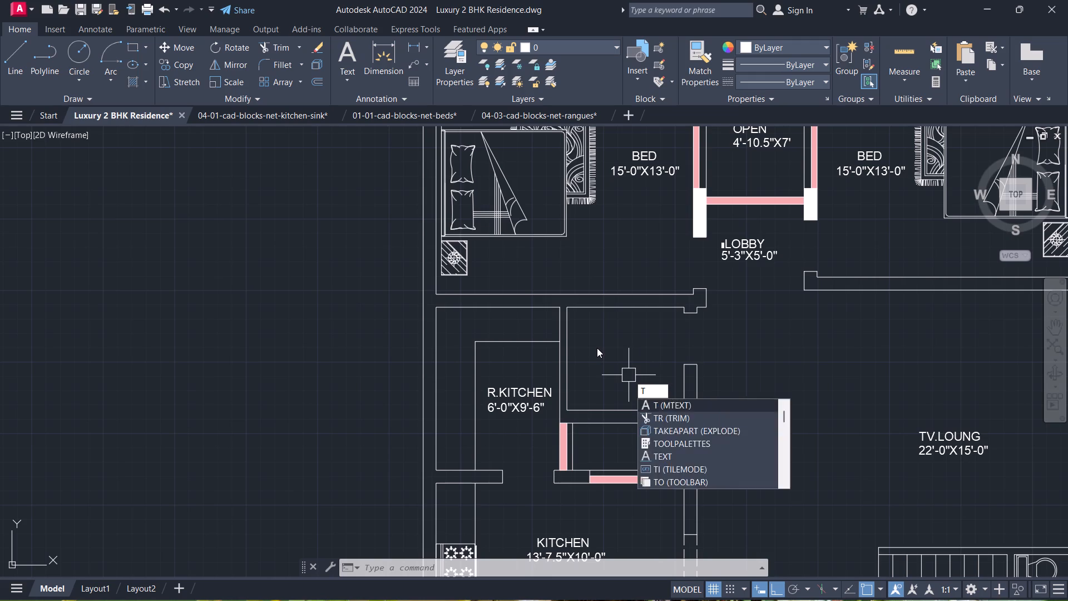
key("space")
left_click(597, 347)
left_click(664, 388)
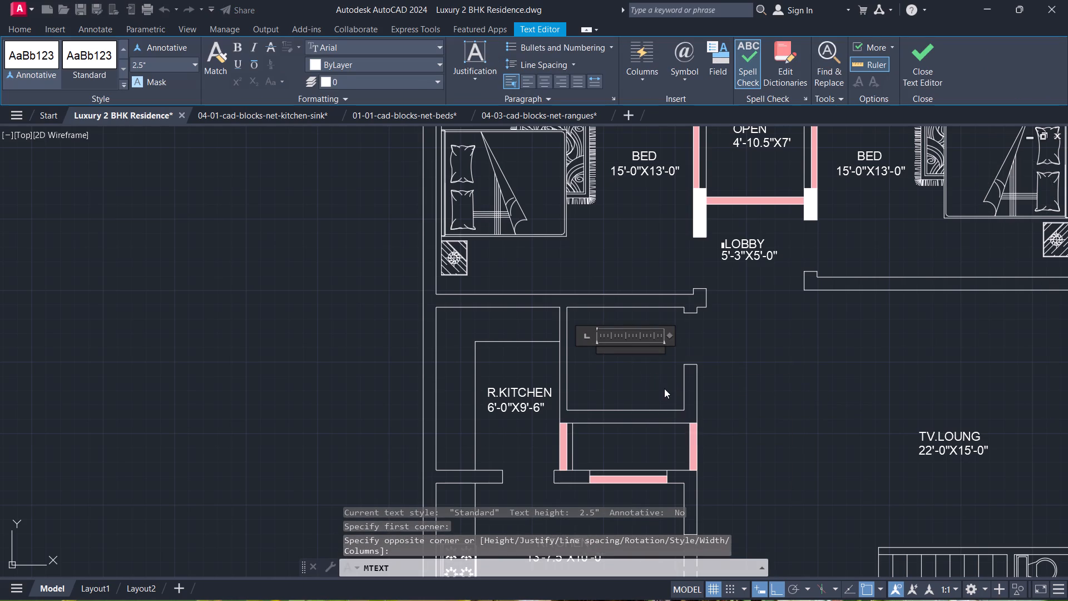
type("STORE")
key("Return")
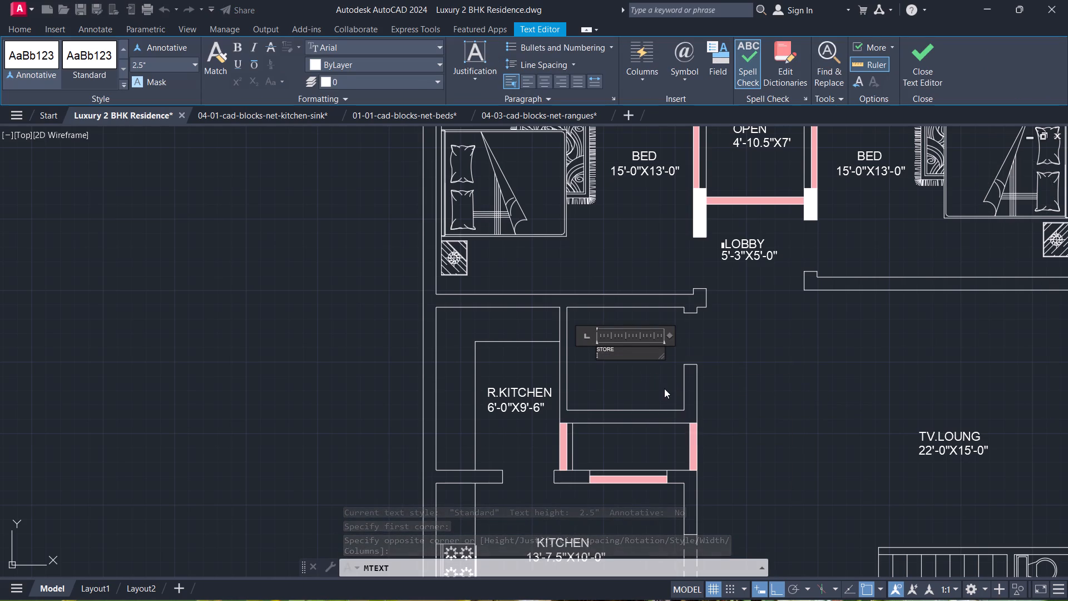
Add the room size 7'-3"X6'-0" as a second line below STORE.
type("7'")
type("-3\"X")
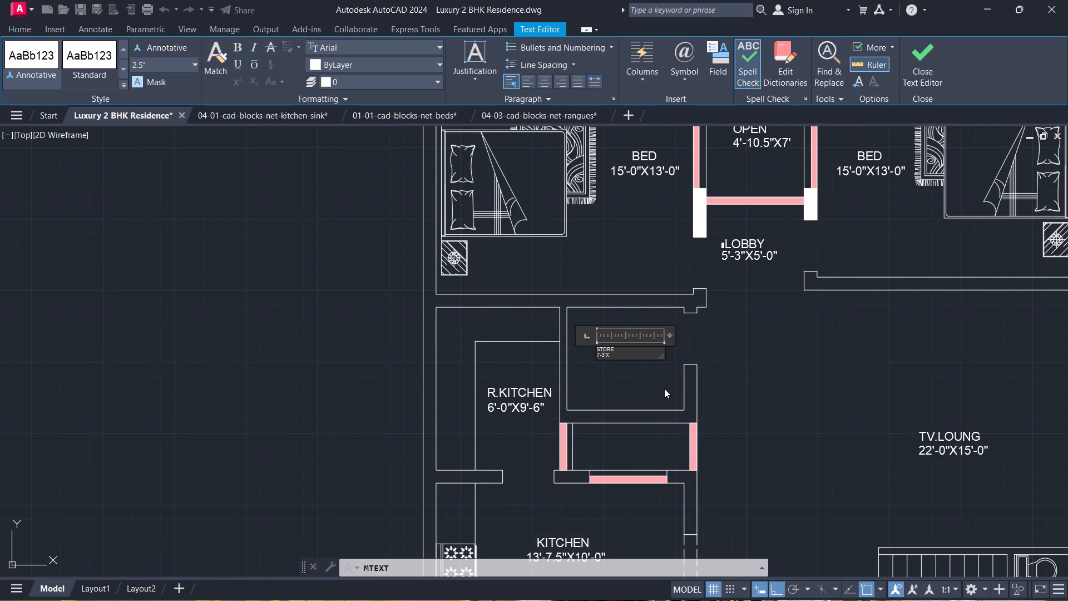
key("6")
key("apostrophe")
type("-0\"")
Set the text height of the whole STORE label to 6" and finish editing the label.
key("ctrl+a")
left_click(150, 62)
key("6")
key("Return")
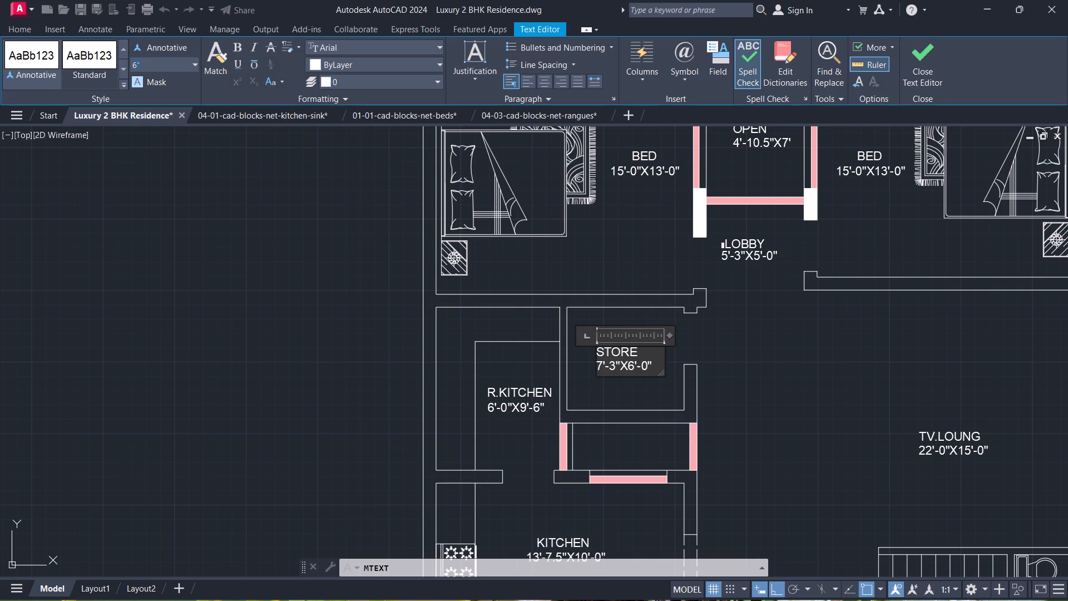
left_click(931, 58)
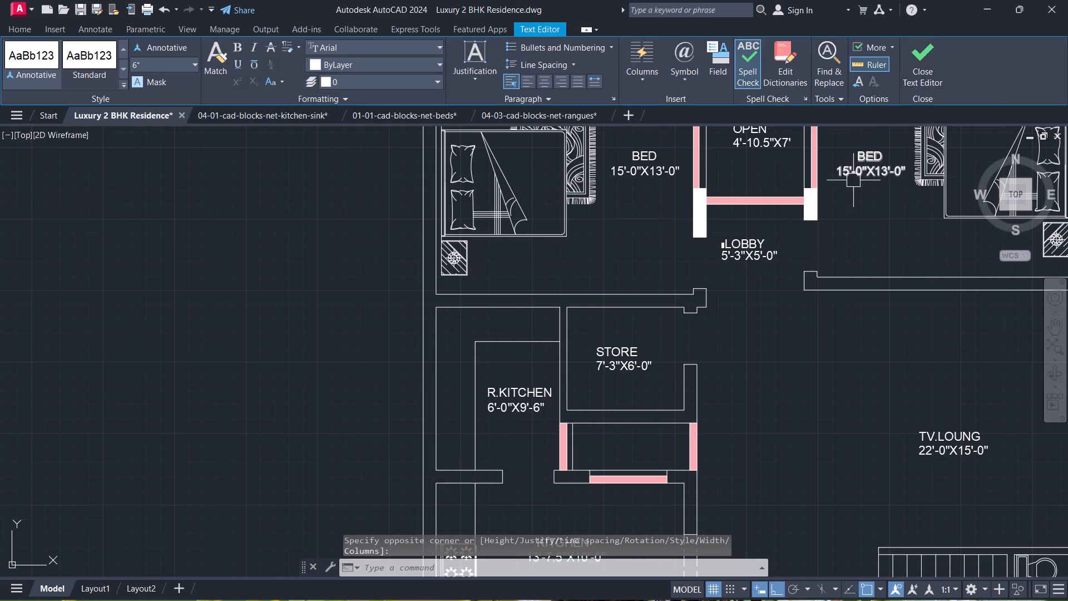
Start a multiline text label reading OPEN in the narrow space between the store and the kitchen.
middle_click_drag(595, 421, 635, 330)
scroll(656, 360, "up", 1)
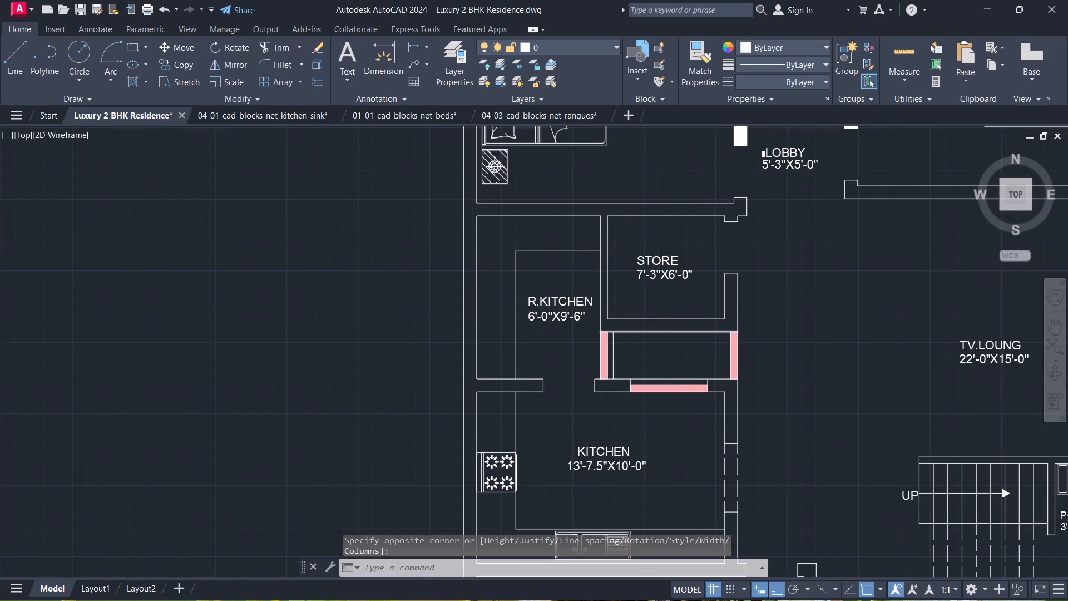
scroll(654, 365, "down", 2)
middle_click_drag(642, 378, 564, 474)
scroll(674, 298, "up", 2)
scroll(595, 359, "down", 2)
middle_click_drag(584, 378, 722, 196)
scroll(679, 295, "up", 3)
key("t")
key("space")
left_click_drag(582, 372, 592, 378)
left_click(766, 415)
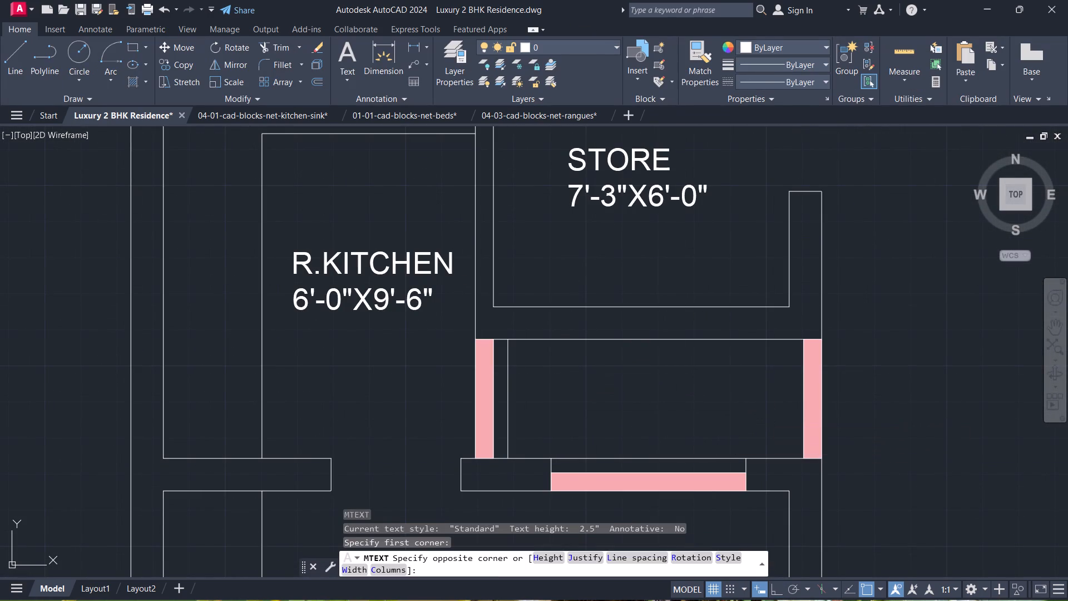
type("OPEN")
key("Return")
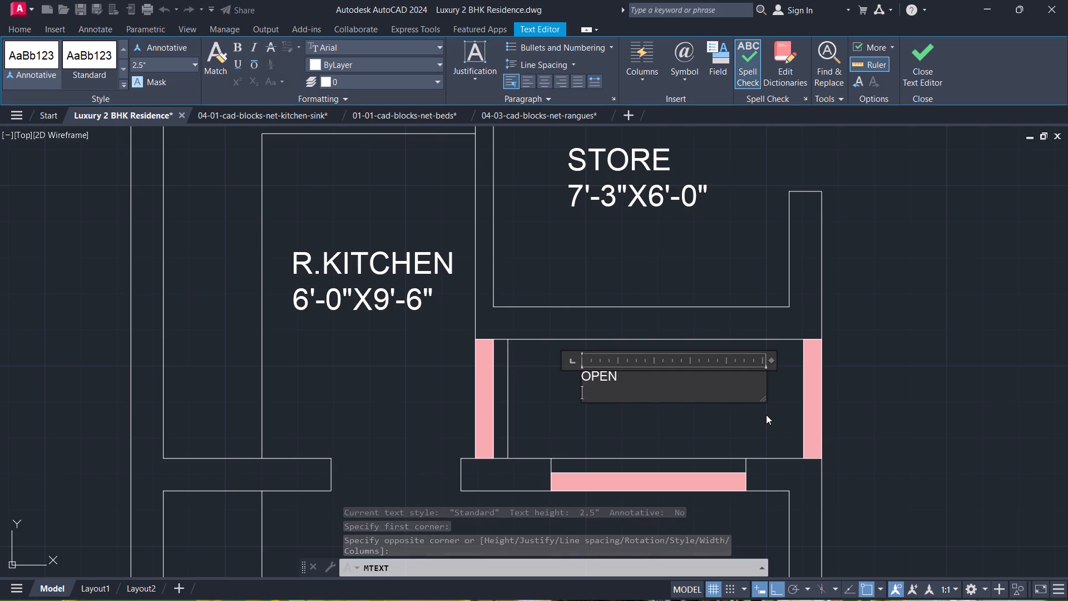
Add the size 7'-3"X3'-1.5" as a second line below OPEN.
type("7'")
type("-2")
key("BackSpace")
key("3")
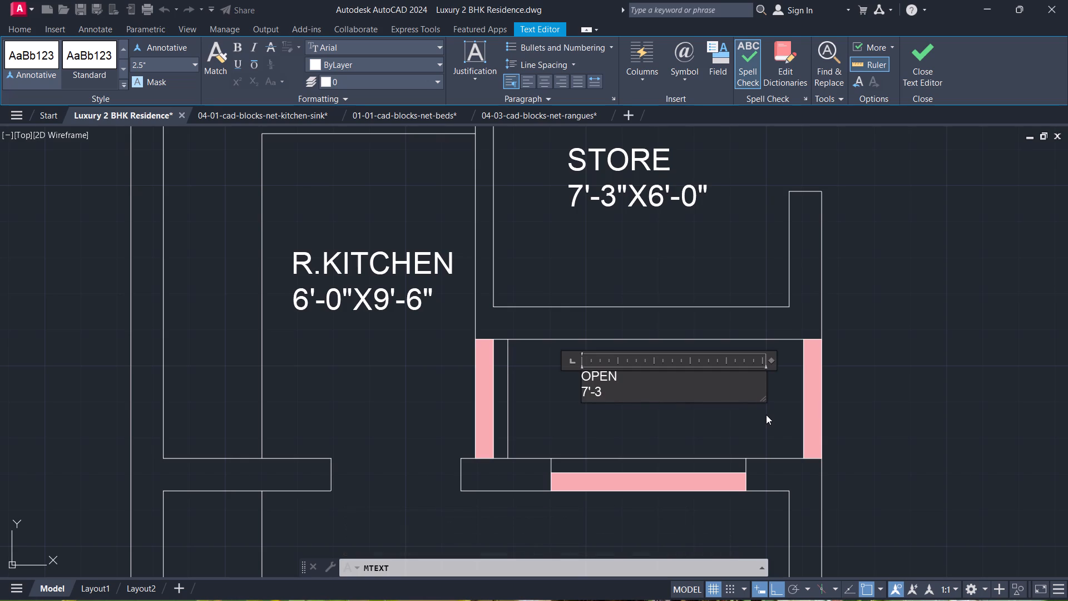
key("shift+quotedbl")
key("x")
type("3'")
type("-1")
type(".5\"")
Set the text height of the whole new OPEN label to 6" and finish editing the label.
key("ctrl+a")
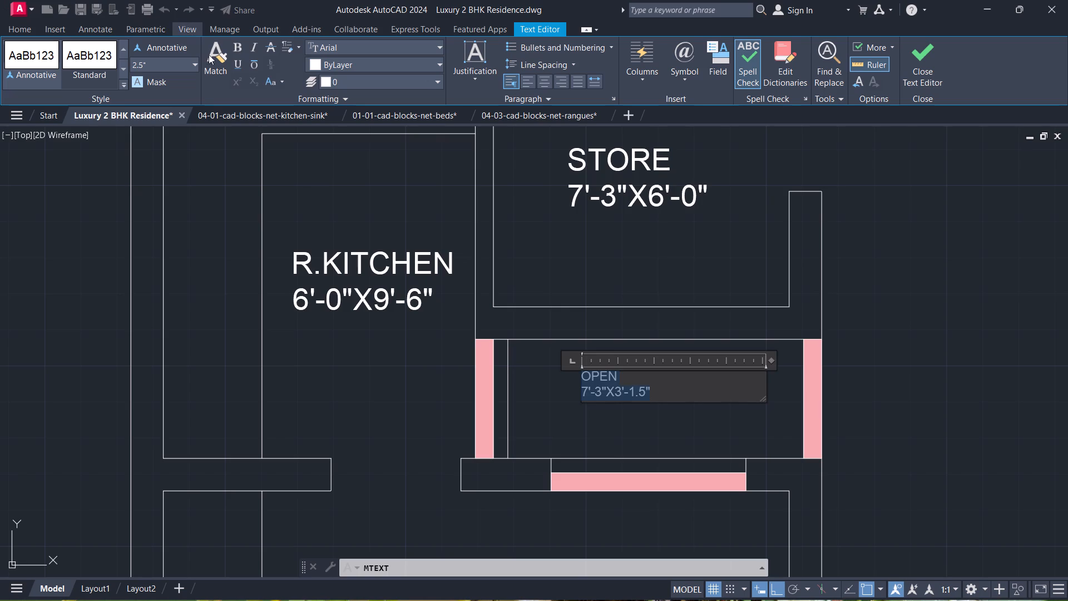
left_click(164, 62)
key("6")
key("Return")
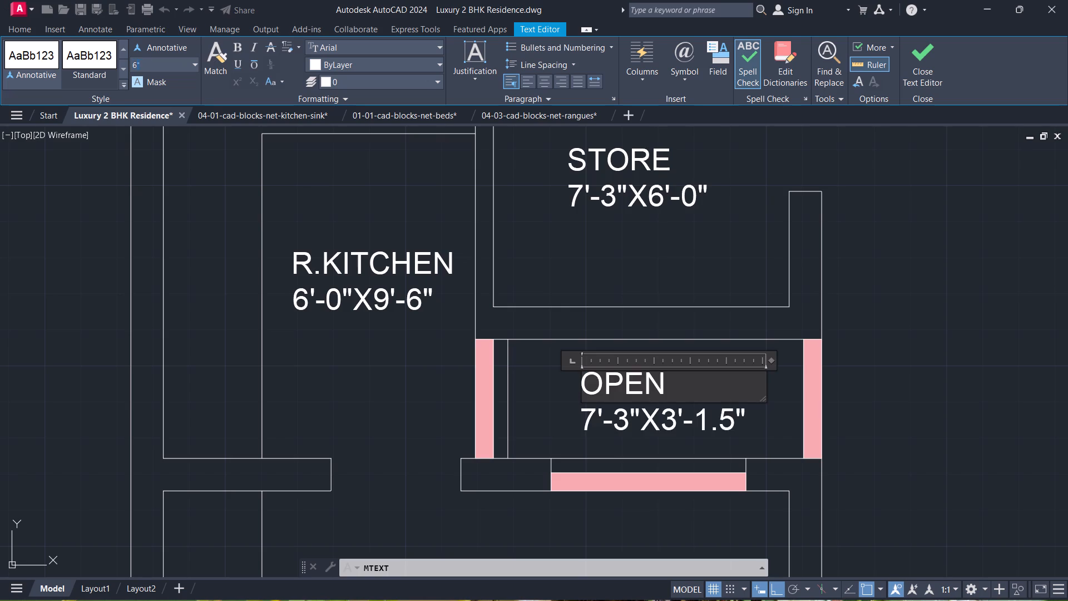
scroll(164, 62, "up", 1)
left_click(921, 57)
Start a multiline text label reading DRAWING in the large room south of the kitchen, ready for a second line.
scroll(753, 220, "down", 2)
middle_click_drag(703, 294, 621, 299)
middle_click(618, 299)
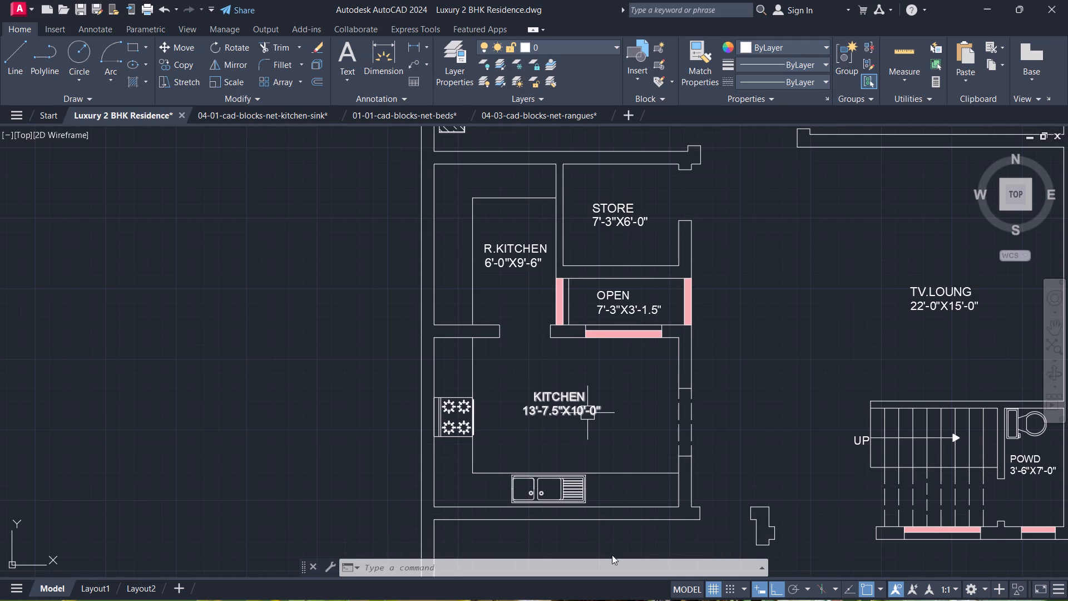
middle_click_drag(699, 433, 710, 371)
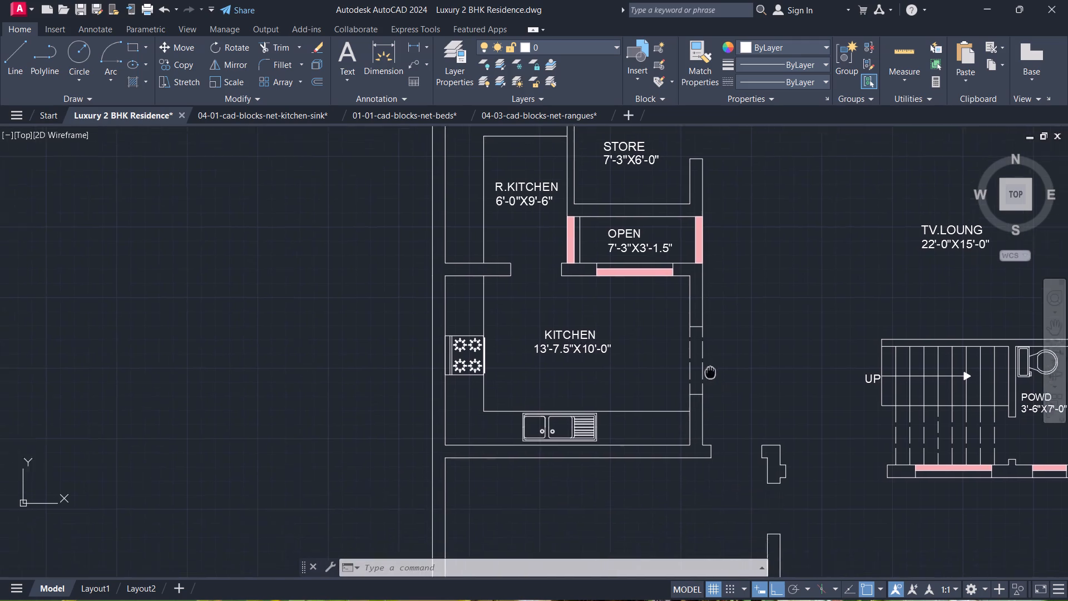
middle_click_drag(710, 371, 735, 312)
middle_click_drag(786, 412, 869, 349)
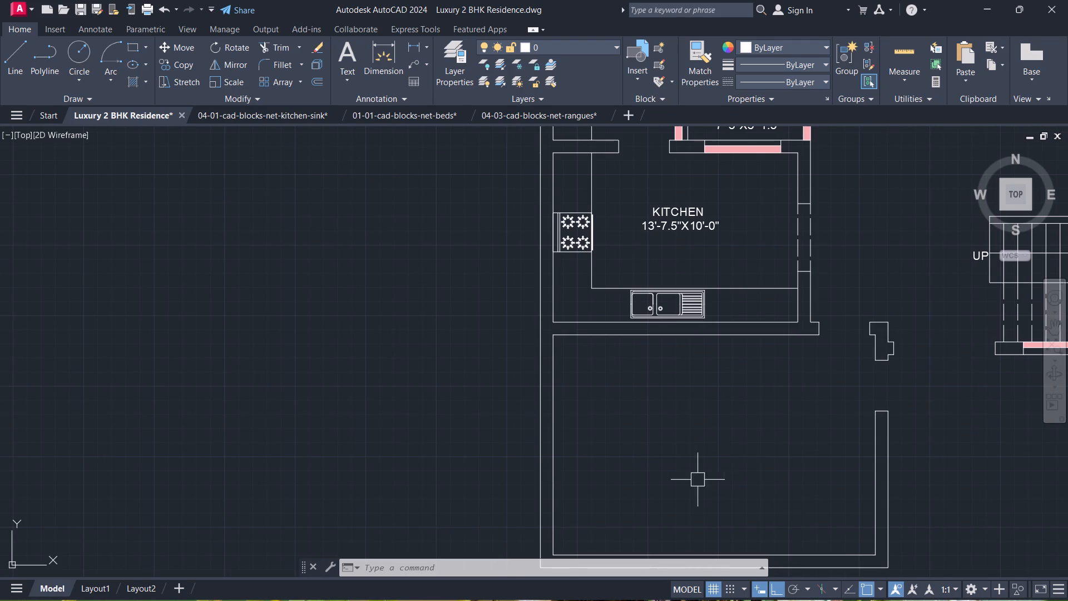
scroll(676, 460, "down", 4)
middle_click_drag(674, 459, 653, 432)
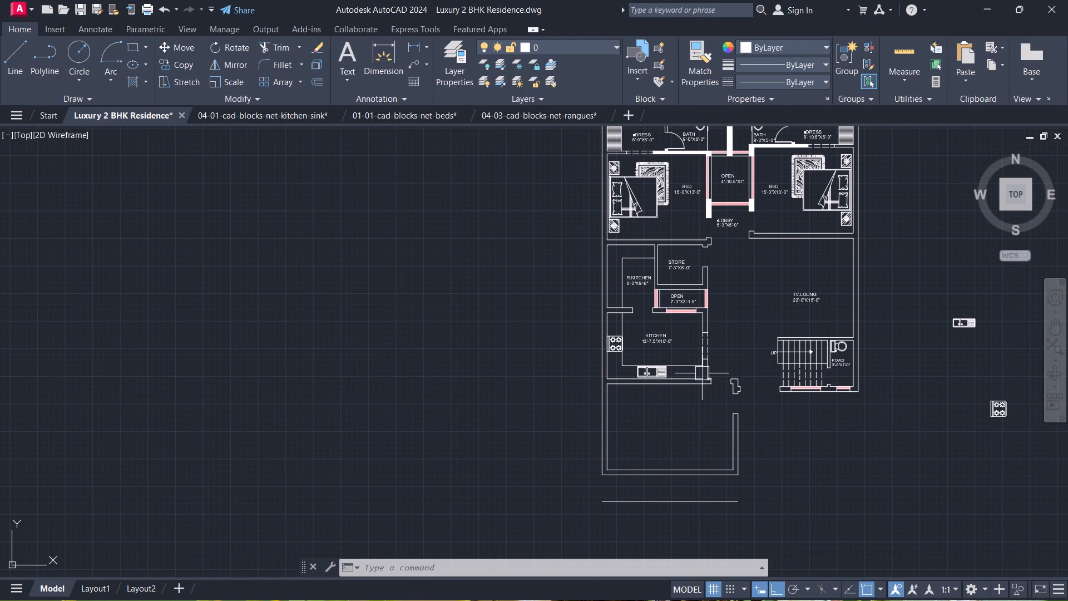
type("T")
key("space")
scroll(647, 423, "up", 1)
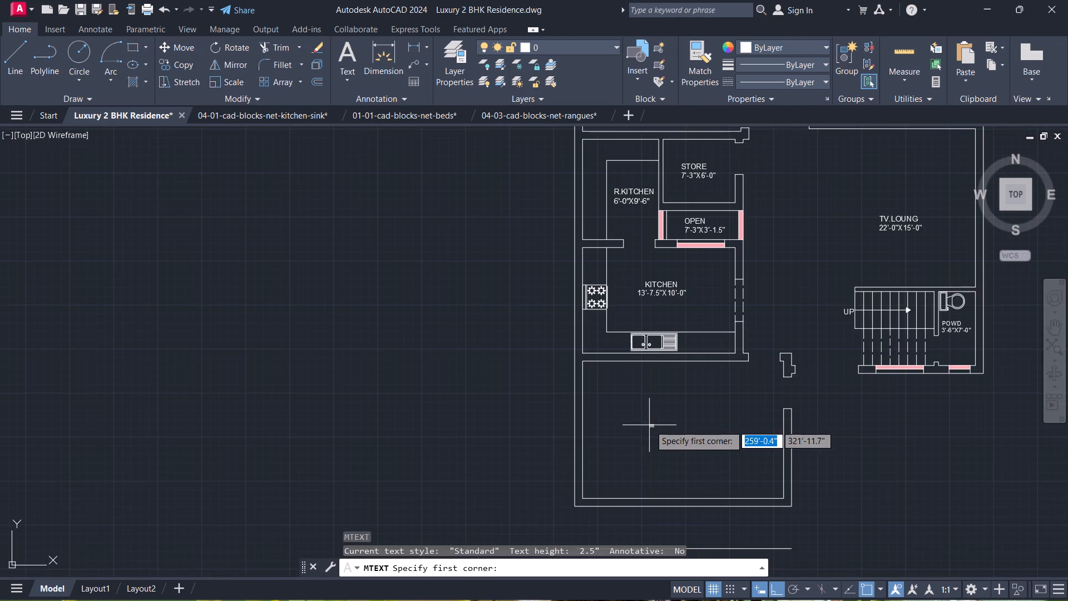
left_click(640, 412)
left_click(725, 446)
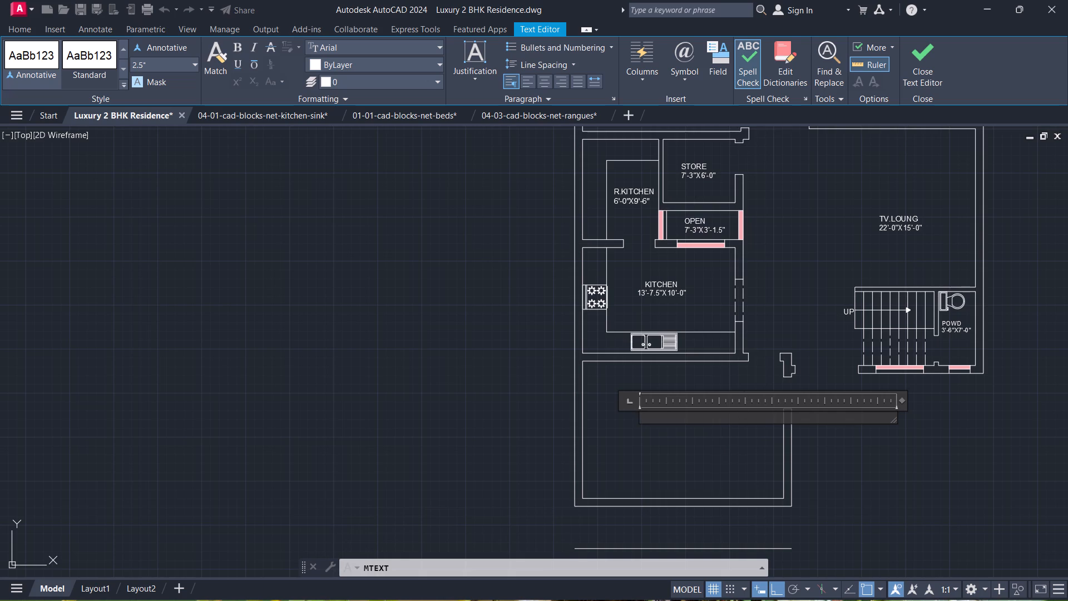
type("DRA")
type("WING")
key("Return")
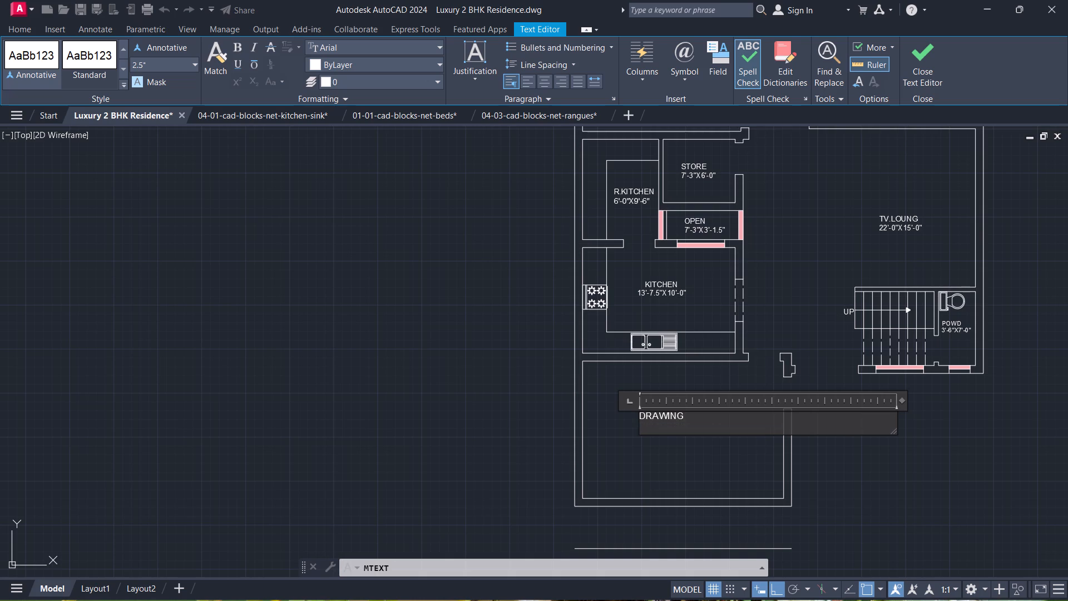
Add the size 18'-9"X13'-0" as a second line below DRAWING.
type("18'=")
key("BackSpace")
key("minus")
key("9")
key("shift+quotedbl")
type("X13'")
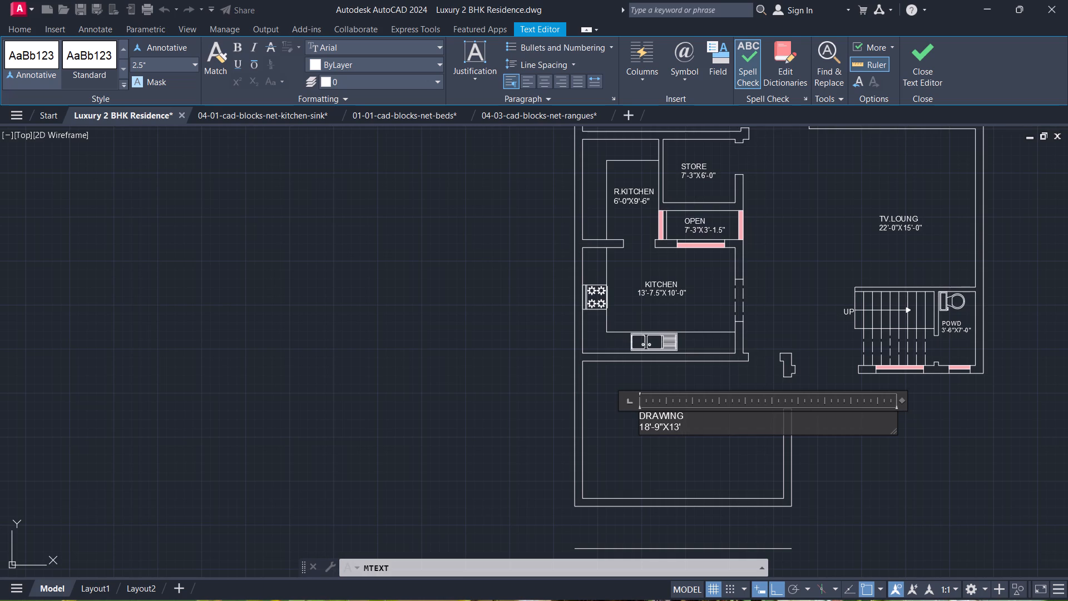
type("-0\"")
Set the text height of the whole DRAWING label to 6" and finish editing it.
key("ctrl+a")
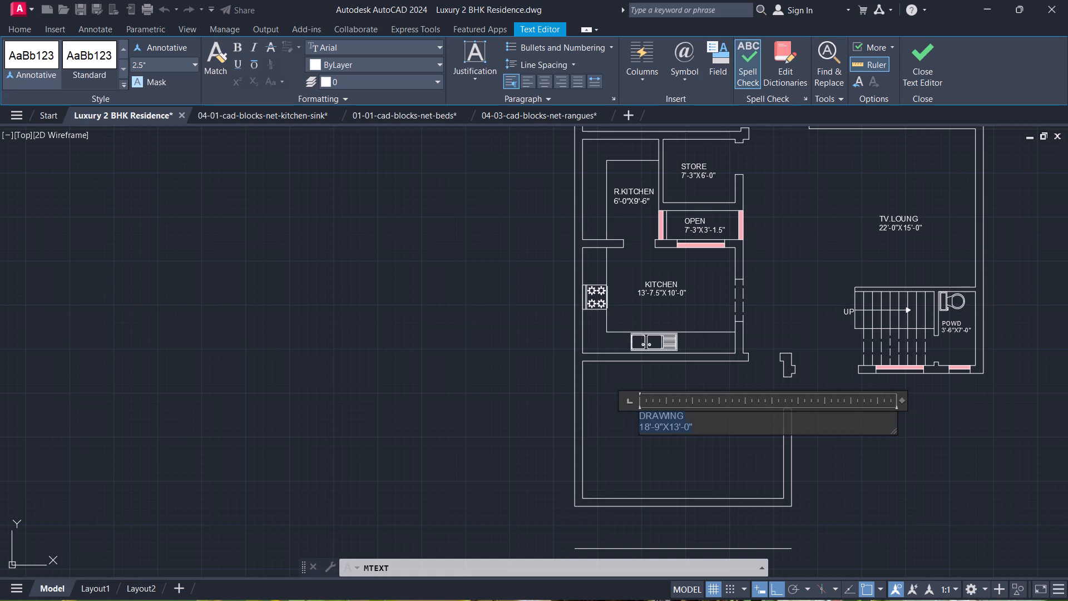
left_click(167, 62)
key("6")
key("Return")
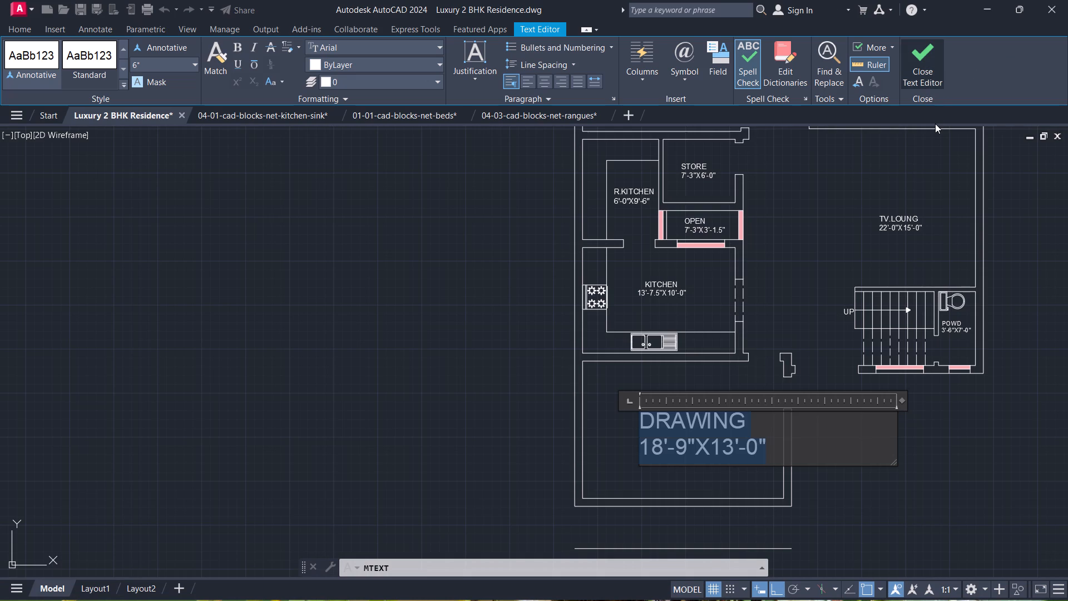
left_click(918, 55)
Draw a line 1' south from the wall below the stairs, continuing west past the drawing room's east wall line.
scroll(728, 426, "up", 1)
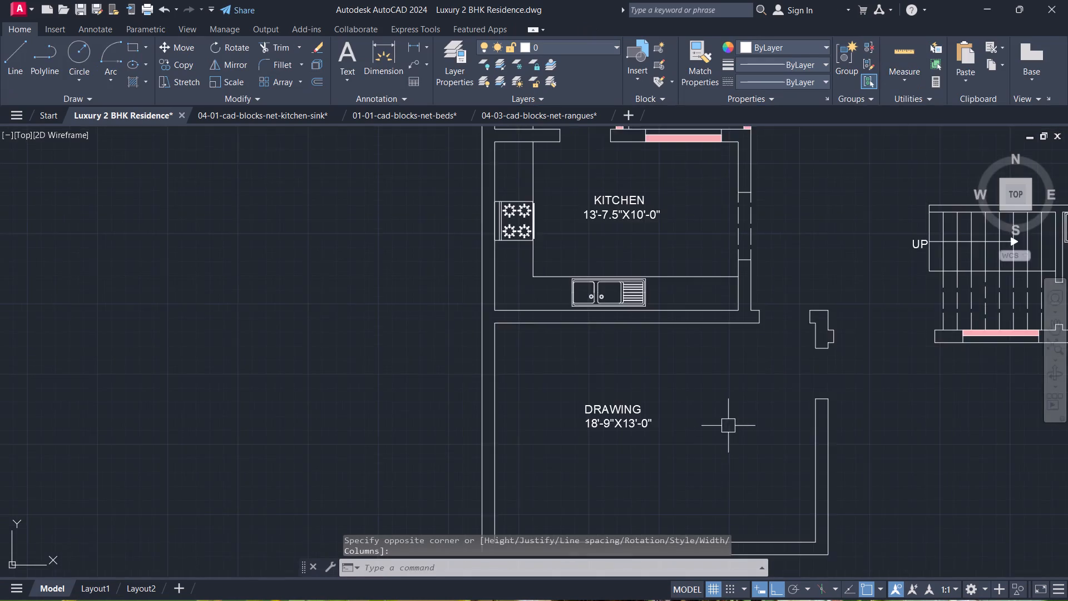
scroll(728, 426, "up", 1)
middle_click_drag(728, 426, 586, 422)
scroll(692, 382, "down", 1)
middle_click_drag(740, 378, 718, 358)
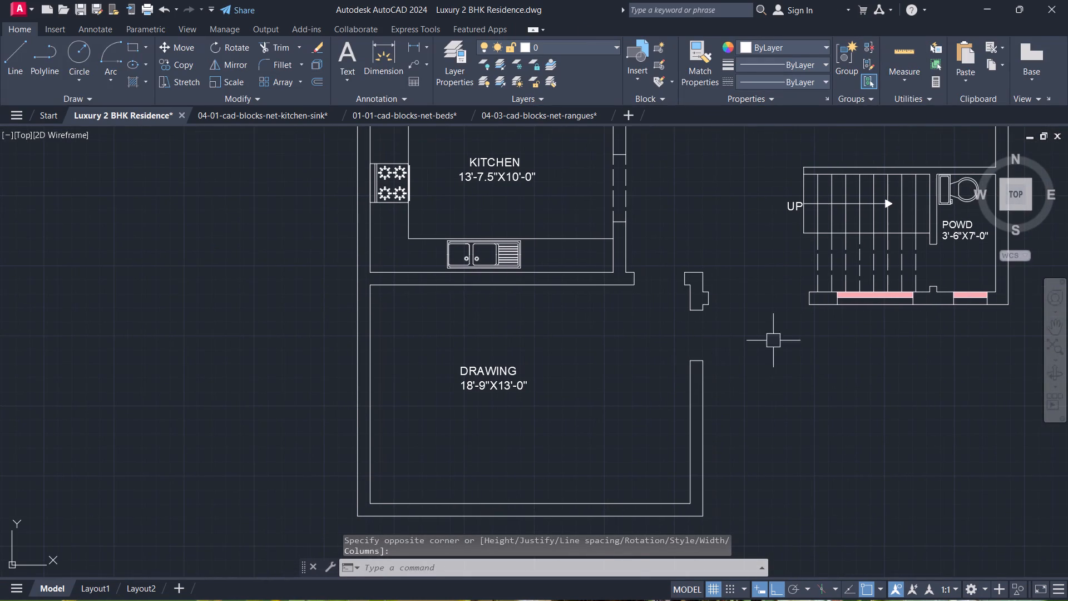
scroll(808, 325, "up", 1)
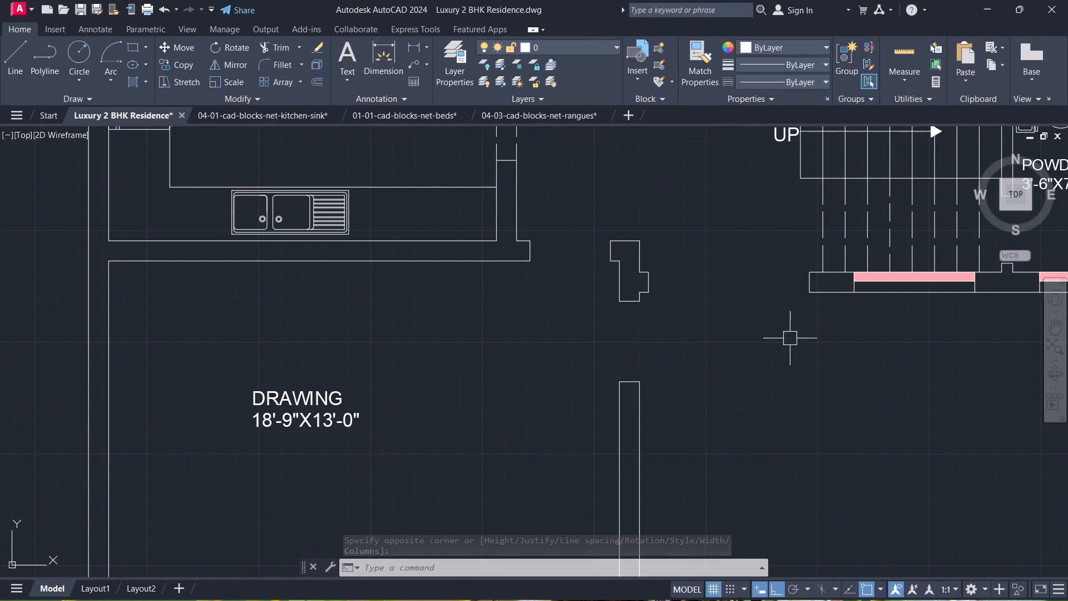
type("L")
key("space")
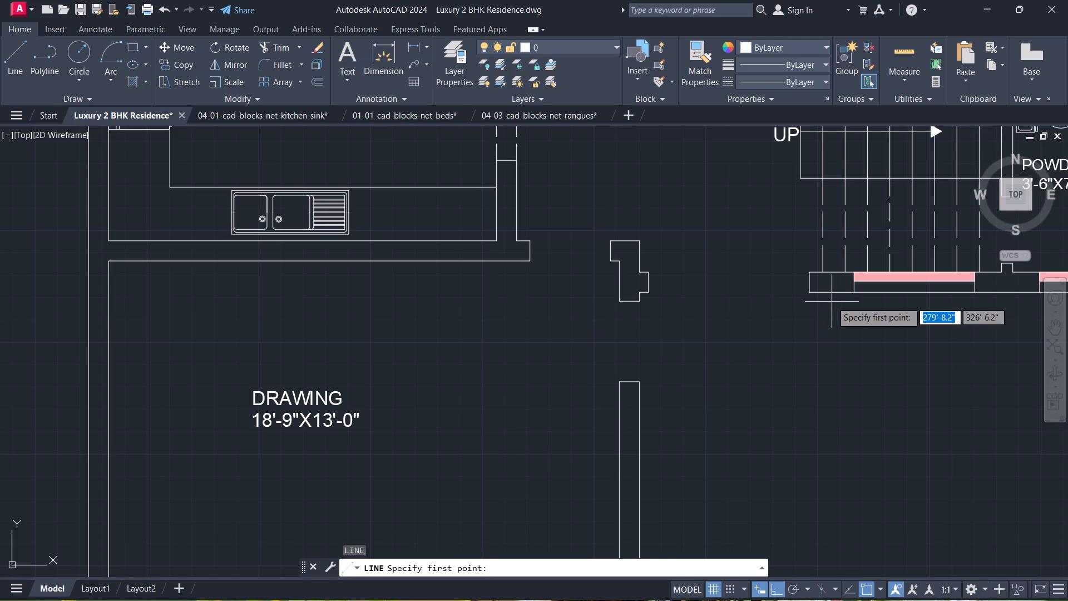
left_click(831, 291)
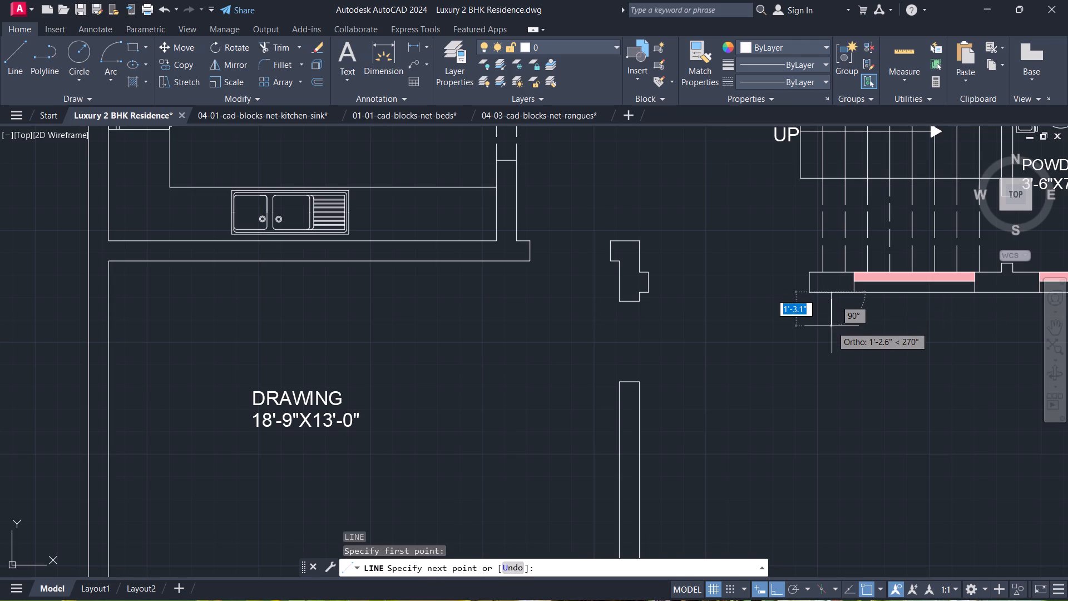
type("1'")
key("Return")
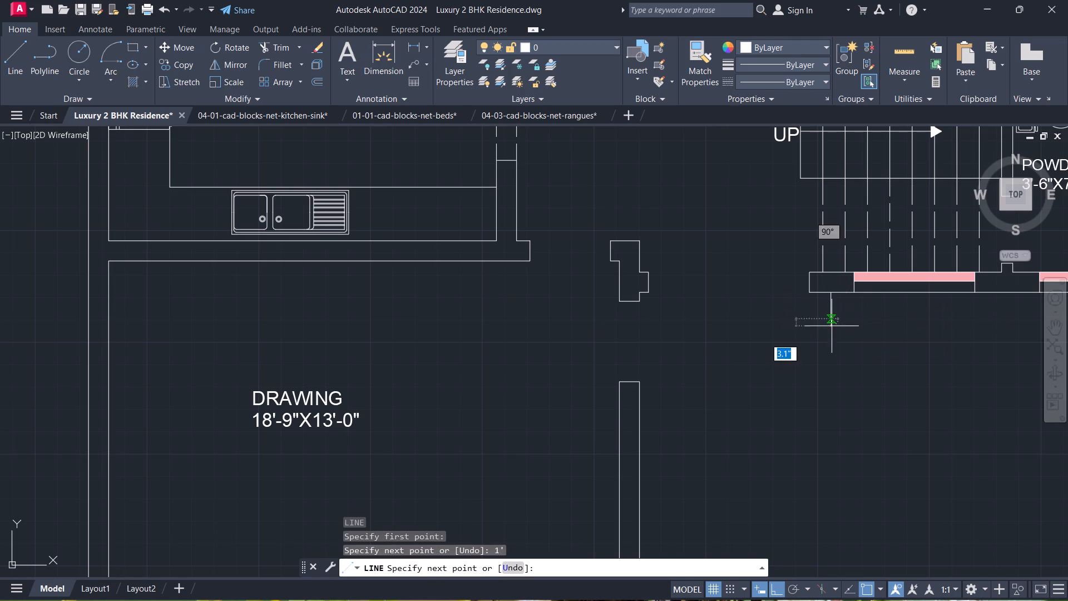
left_click(606, 333)
key("Escape")
Draw a line 1' east from the drawing room's east wall near its upper end, continuing north to the new horizontal line.
key("space")
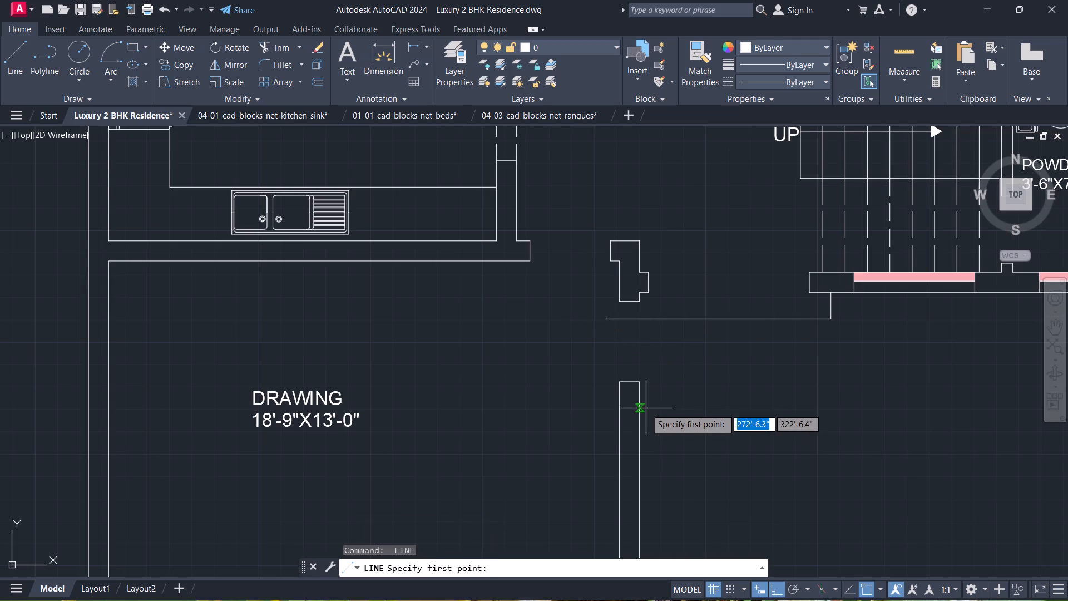
left_click(646, 408)
type("1'")
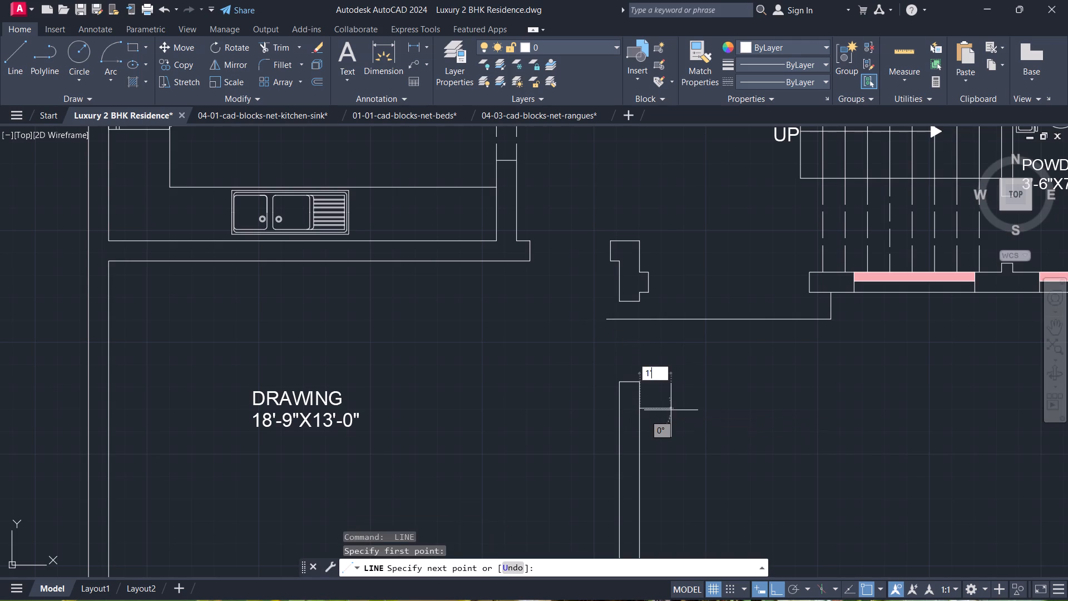
key("Return")
left_click(665, 319)
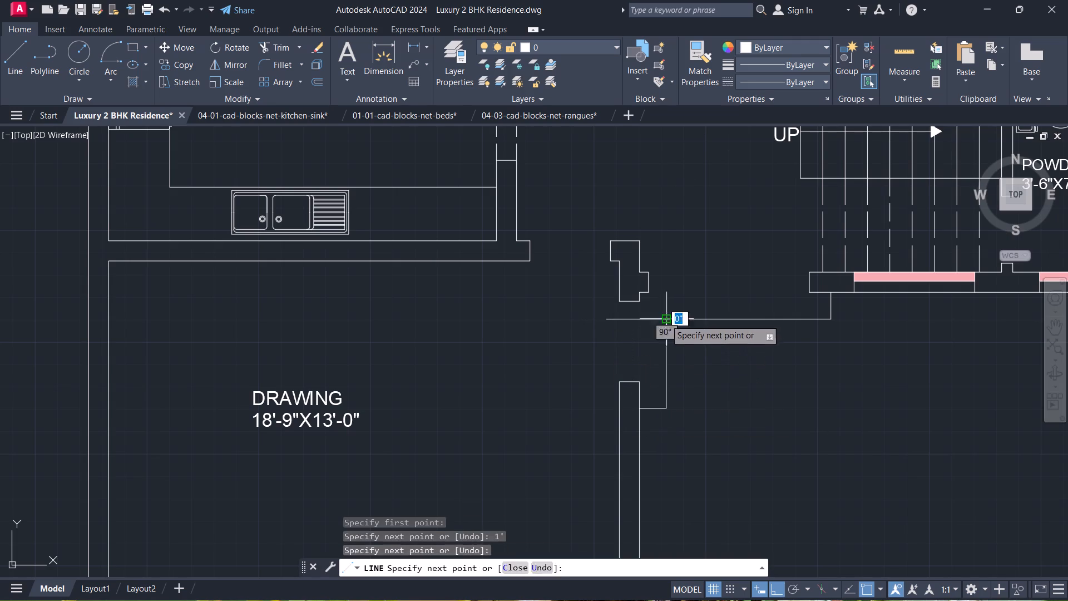
key("Escape")
Trim the part of the horizontal step line that overhangs west of the new vertical line.
type("TR")
key("space")
left_click(650, 327)
left_click(659, 314)
key("Escape")
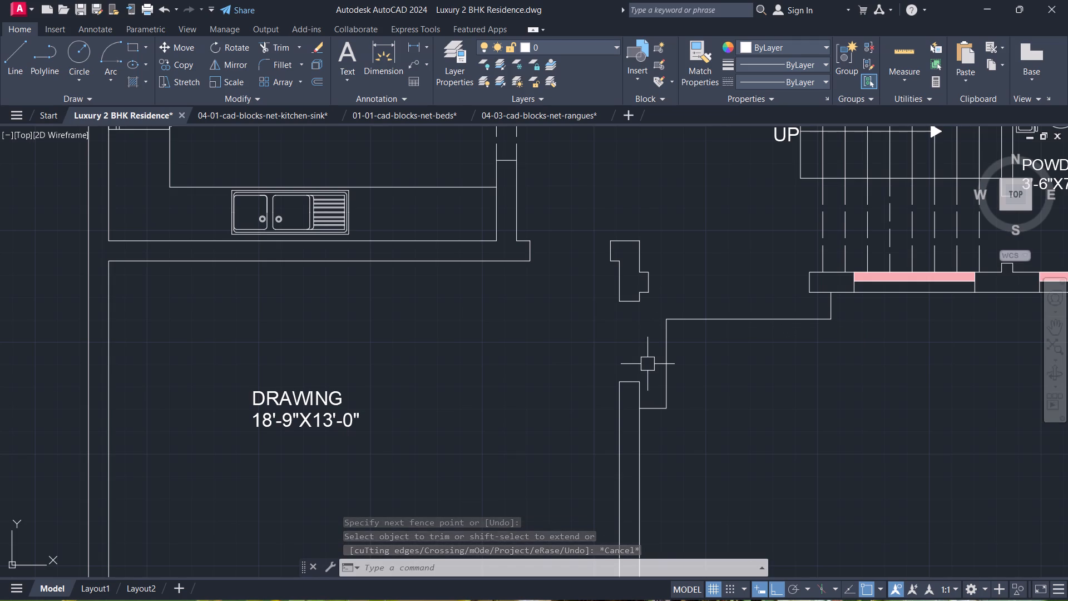
Open the recent sofa and armchair block drawing 01-13-cad-blocks-net-sofa-armchairs-designs.
scroll(367, 441, "down", 1)
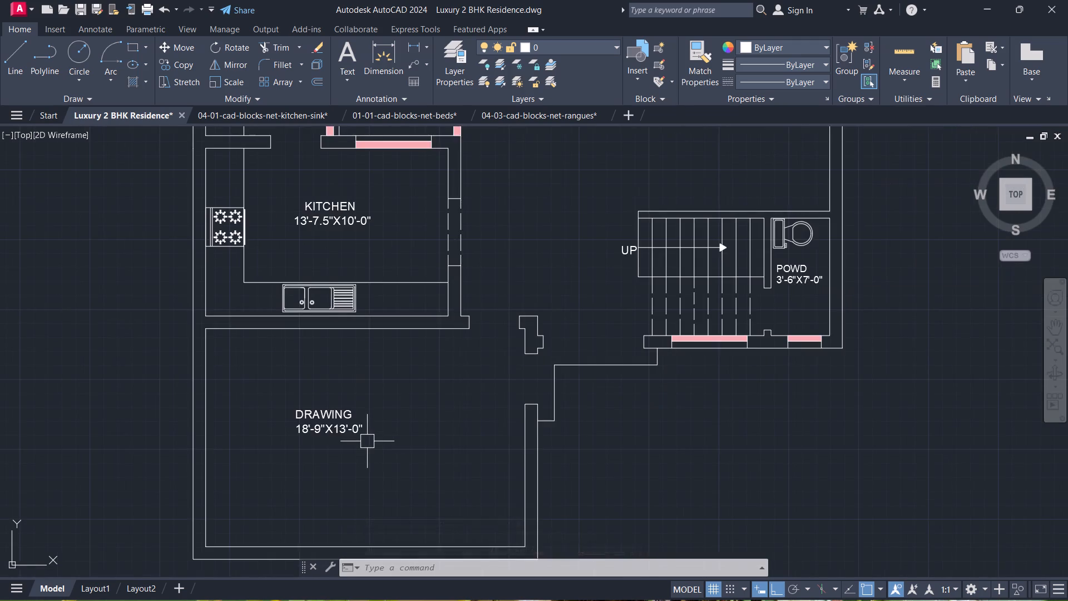
middle_click_drag(404, 455, 688, 363)
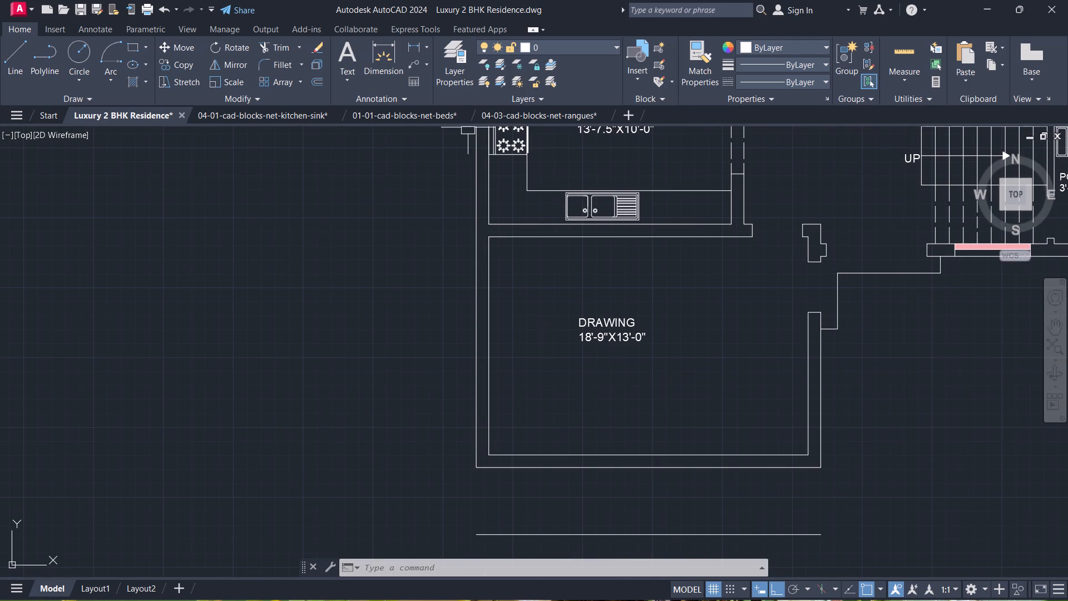
left_click(41, 109)
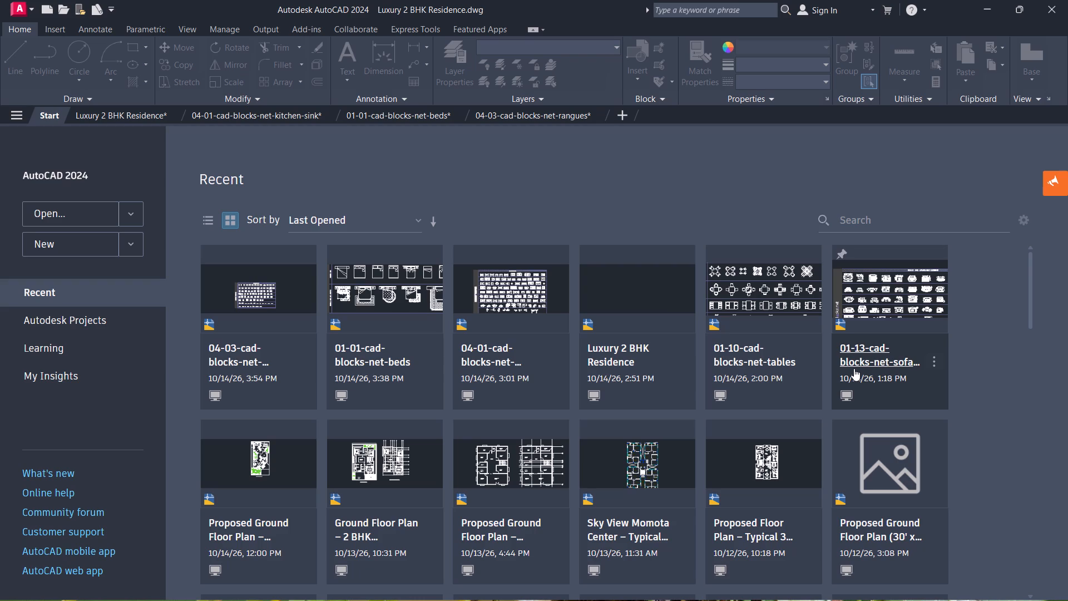
left_click(871, 352)
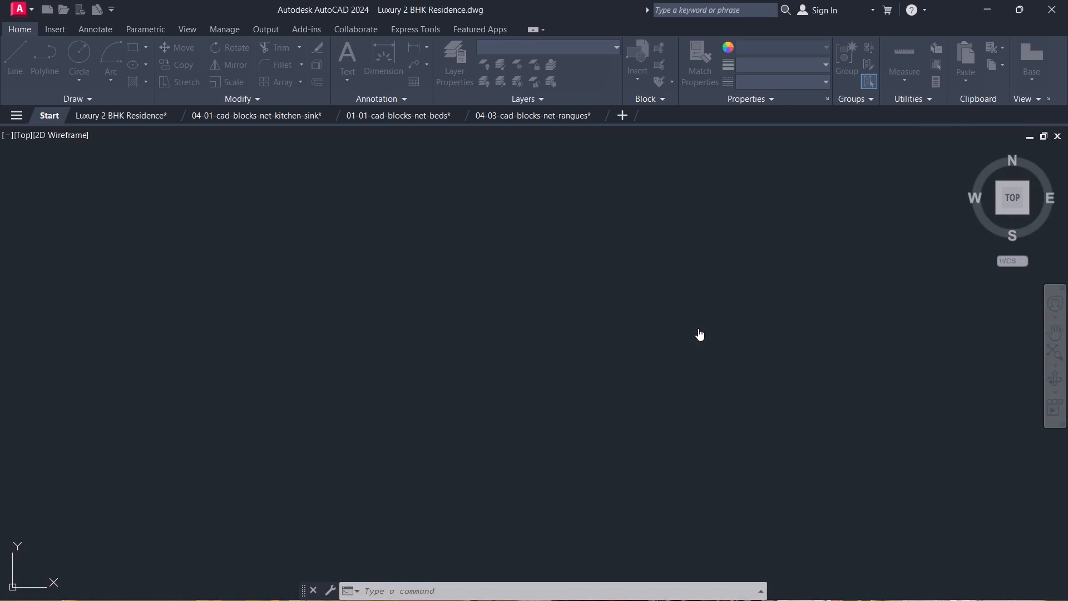
Examine the rows of sofa and armchair designs for a seating set suited to the drawing room.
scroll(766, 426, "down", 3)
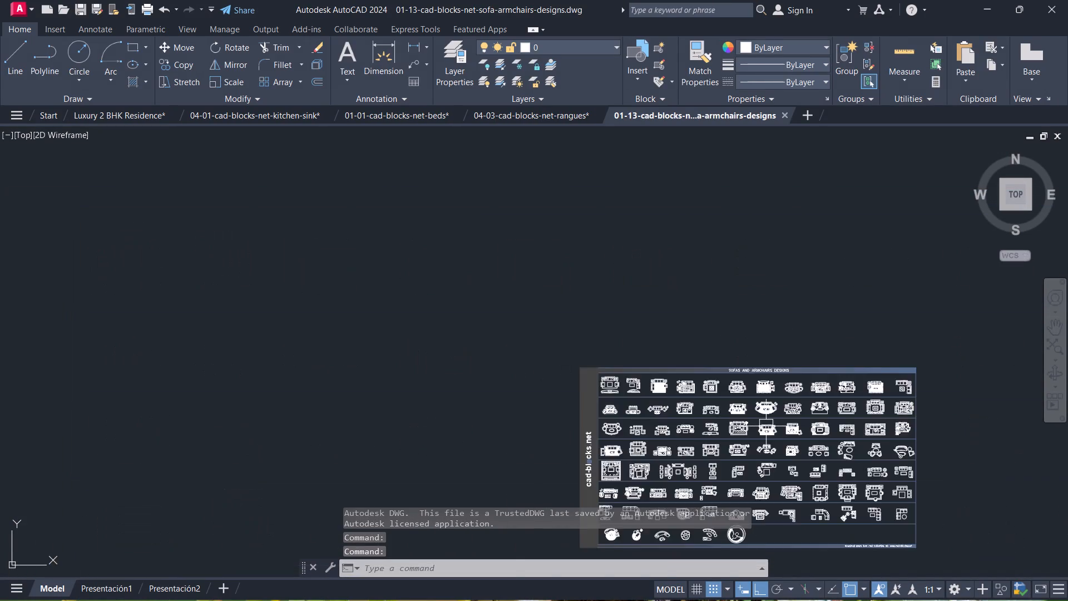
middle_click_drag(766, 426, 655, 275)
scroll(766, 426, "up", 1)
scroll(463, 401, "up", 2)
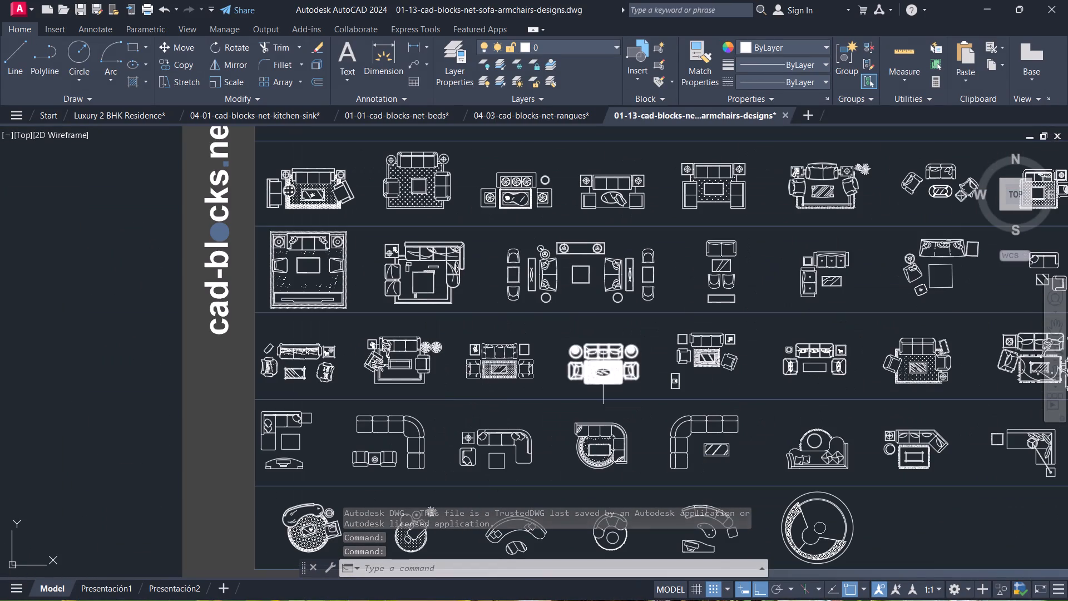
scroll(651, 405, "down", 1)
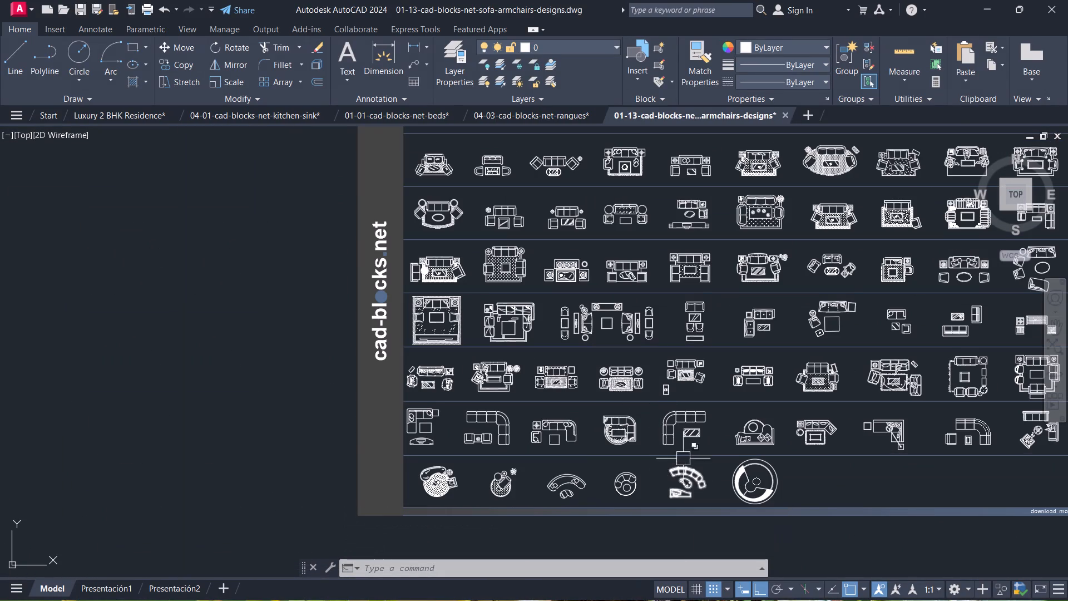
middle_click_drag(617, 417, 516, 447)
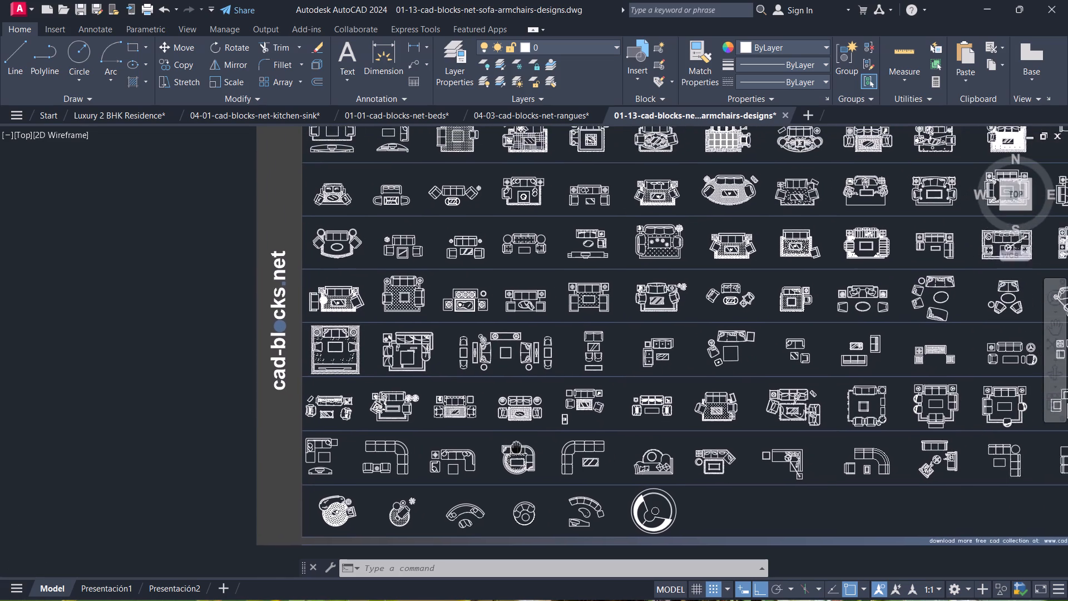
middle_click_drag(516, 447, 515, 447)
scroll(511, 426, "up", 1)
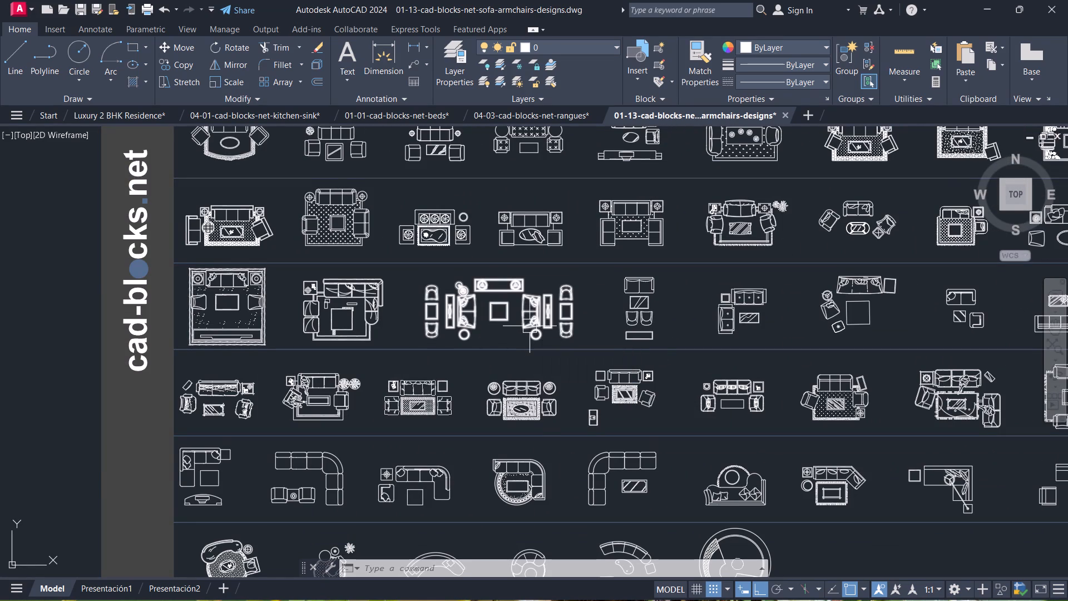
middle_click_drag(661, 325, 470, 370)
scroll(586, 411, "down", 1)
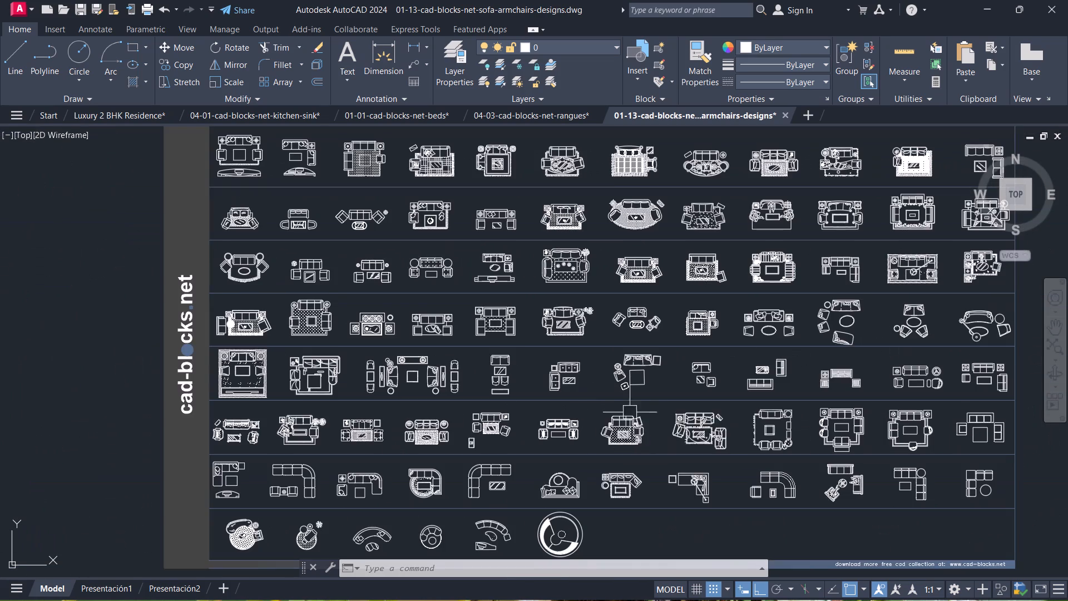
scroll(781, 271, "up", 1)
middle_click_drag(781, 277, 698, 386)
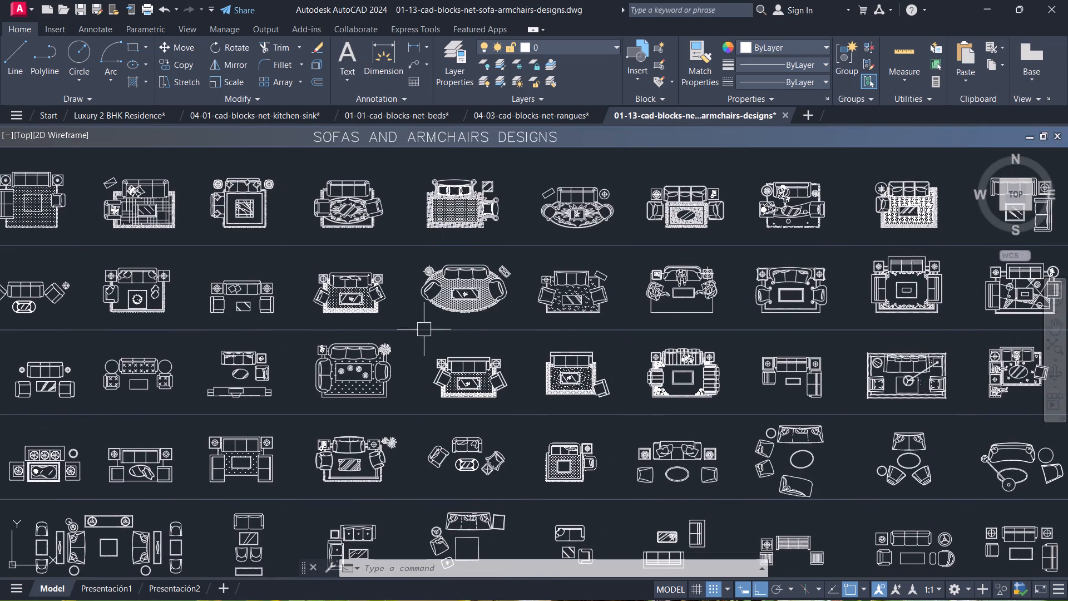
scroll(664, 284, "down", 1)
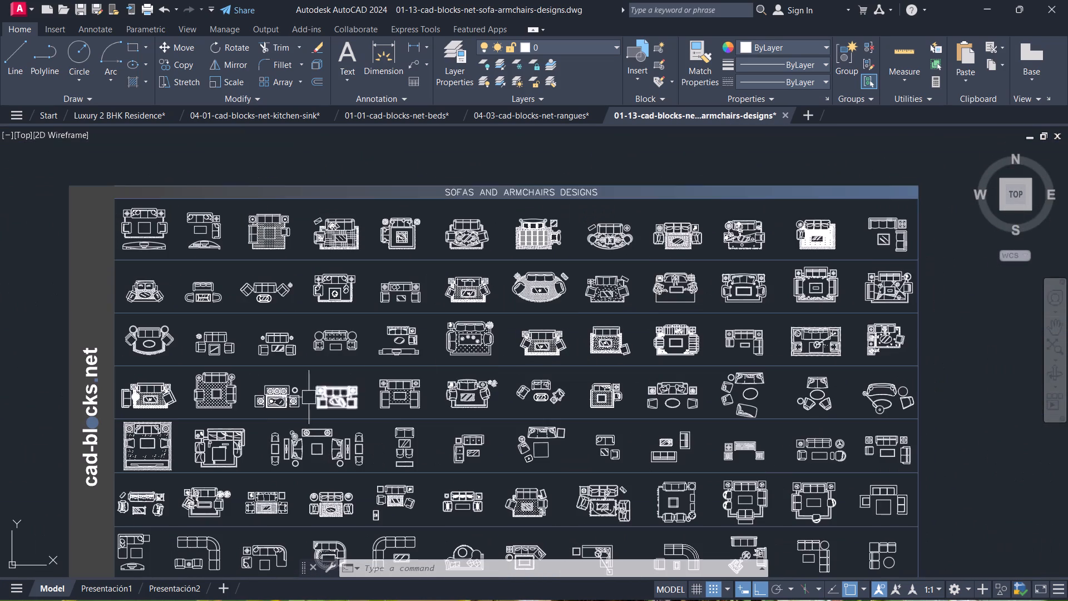
scroll(268, 437, "up", 1)
middle_click_drag(268, 437, 484, 345)
scroll(424, 393, "down", 1)
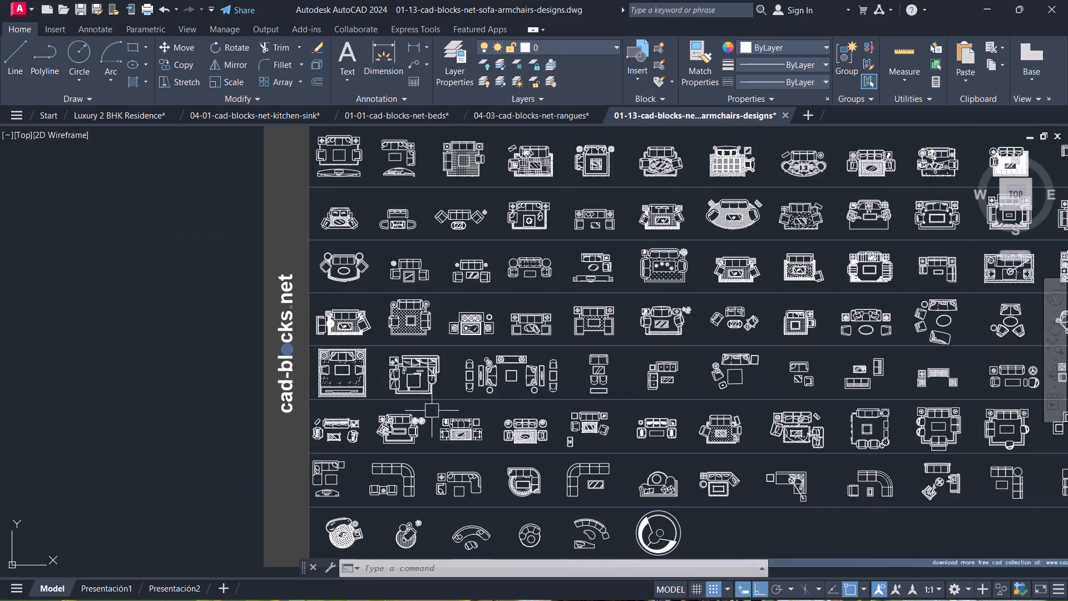
middle_click_drag(434, 414, 423, 408)
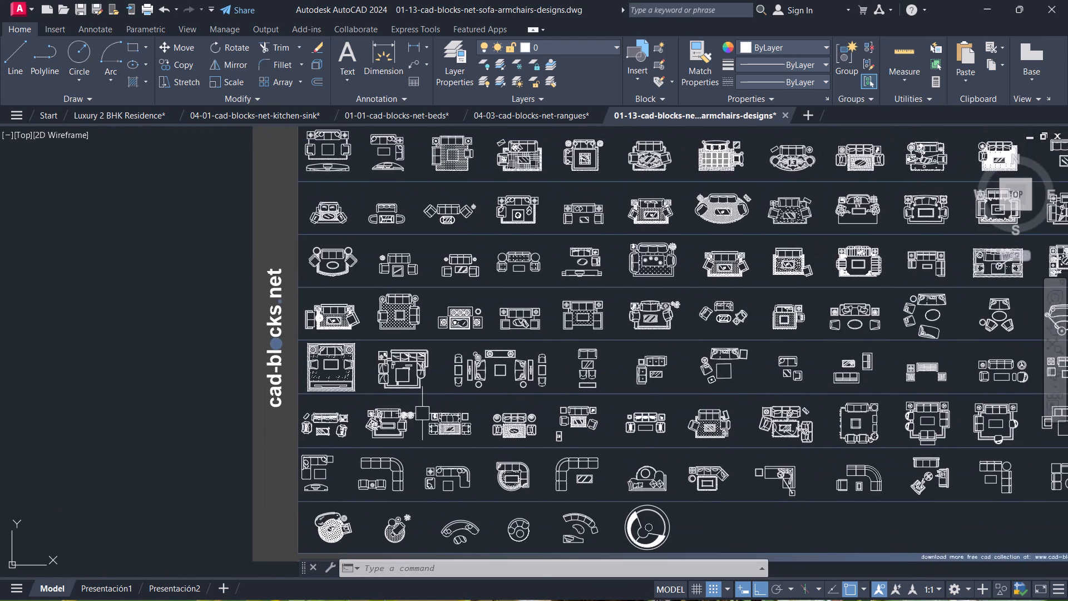
Copy the square seating set with fringed rug and plants, and paste it into Luxury 2 BHK Residence beside the plan.
scroll(780, 471, "up", 2)
left_click(929, 393)
scroll(752, 407, "down", 1)
middle_click_drag(752, 407, 407, 420)
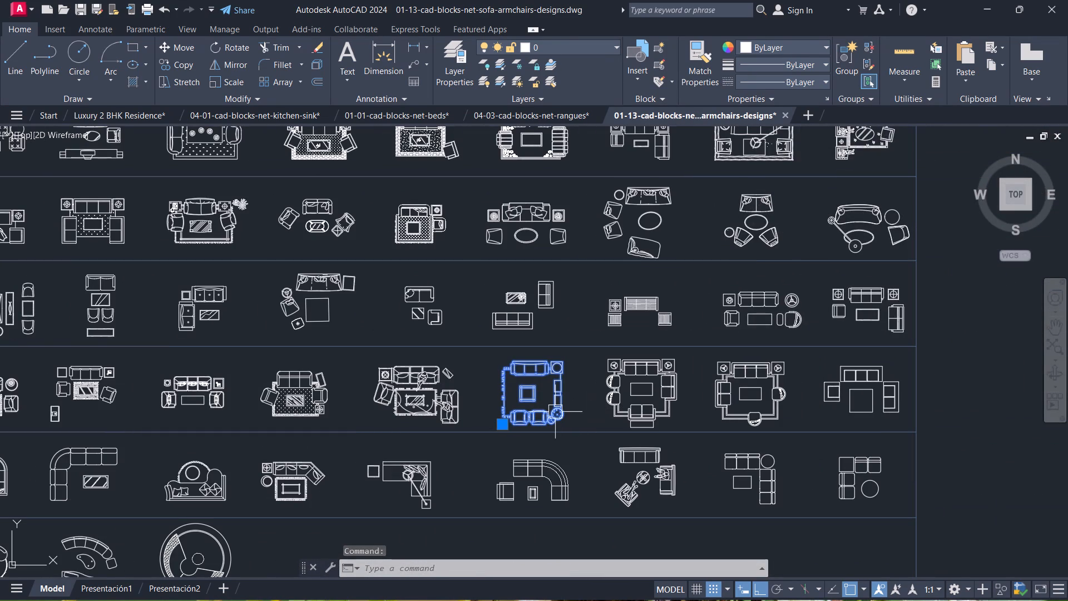
key("ctrl+c")
left_click(124, 119)
key("ctrl+v")
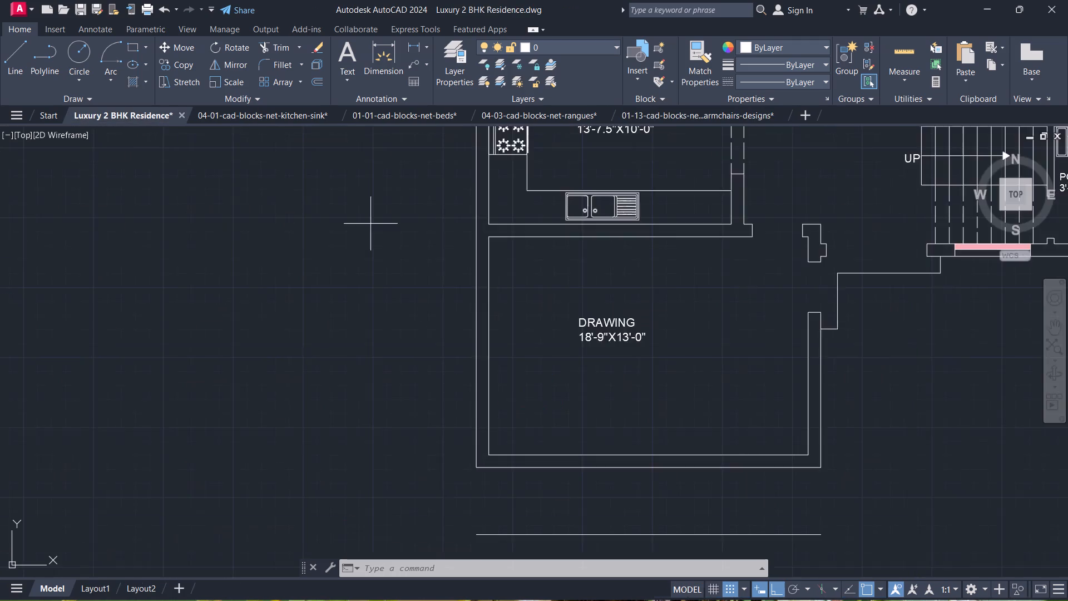
scroll(526, 332, "down", 3)
middle_click_drag(533, 332, 165, 363)
scroll(165, 363, "down", 1)
left_click(503, 405)
Scale the pasted square seating set down from its lower-left corner to roughly match the plan's furniture scale.
scroll(575, 362, "down", 2)
scroll(579, 356, "up", 1)
middle_click_drag(579, 356, 454, 428)
left_click(497, 425)
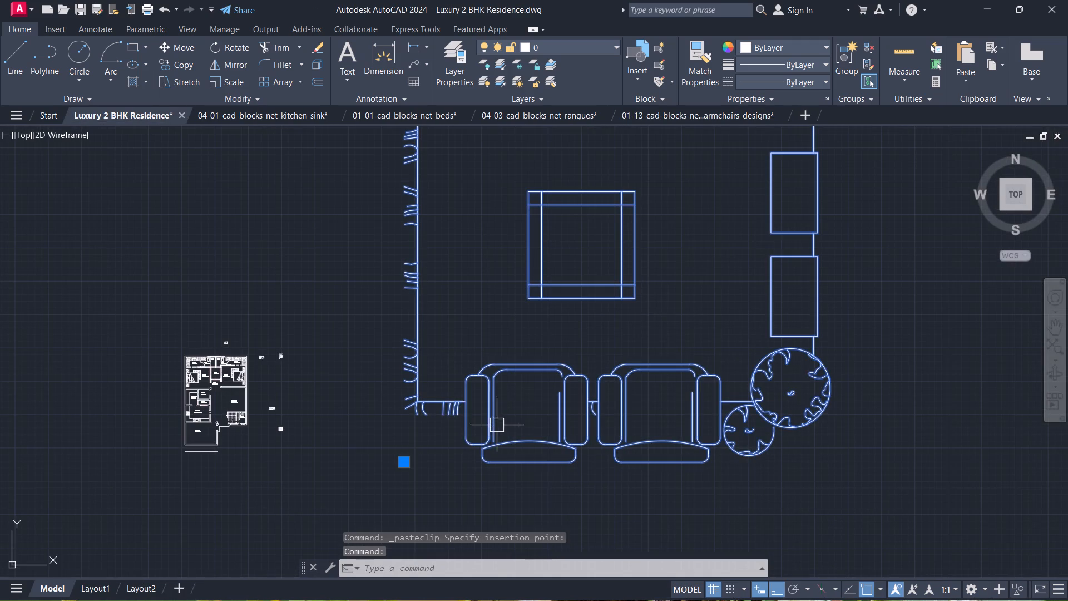
type("SC")
key("space")
left_click(422, 409)
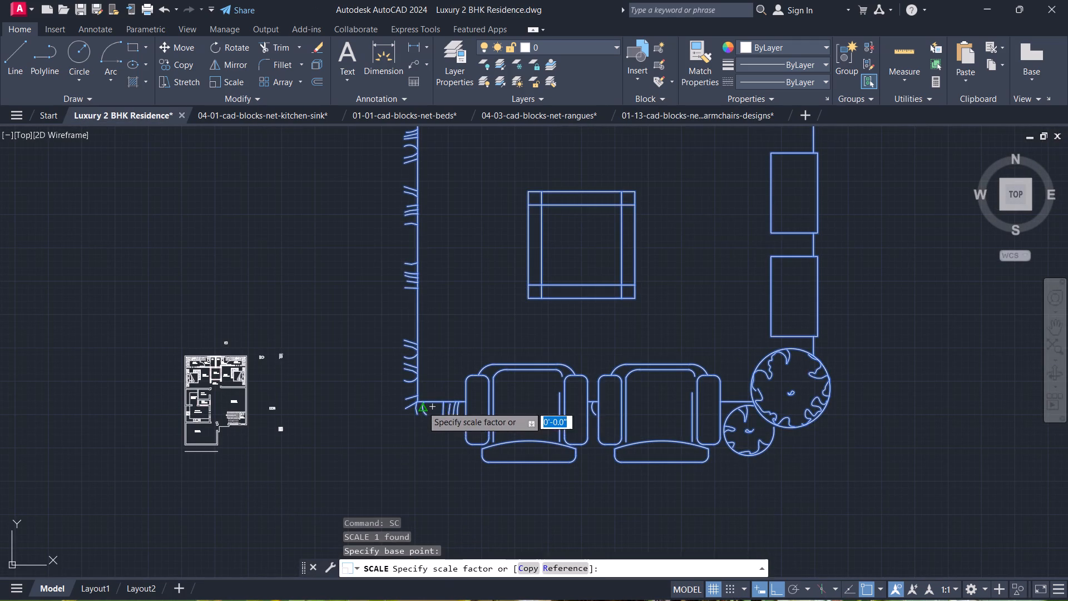
scroll(434, 396, "up", 2)
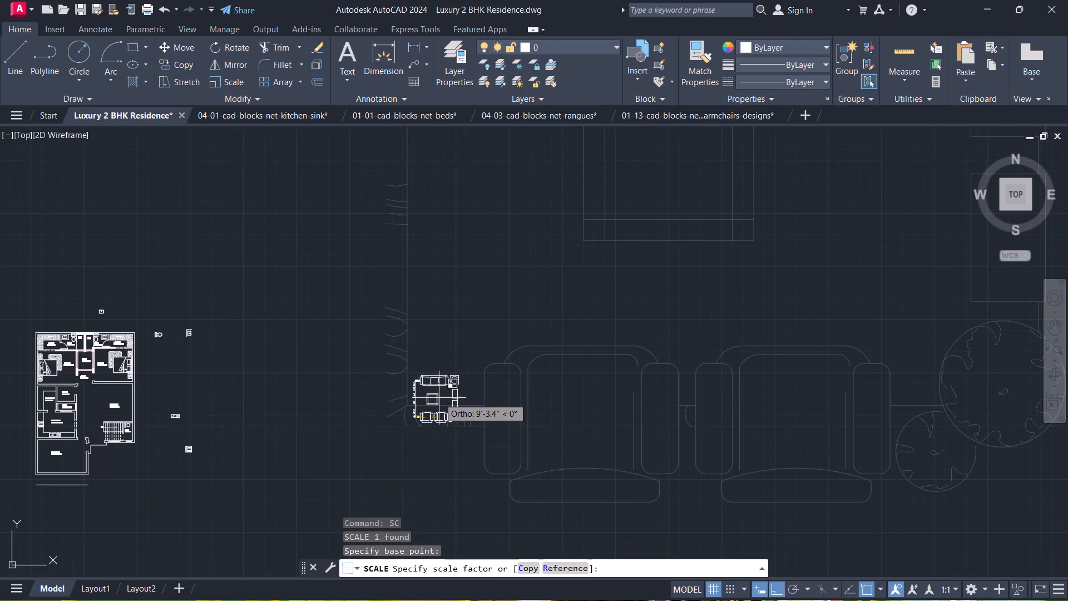
scroll(439, 398, "up", 1)
left_click(427, 405)
Scale the square seating set down again, by a factor of about 0.7, so it suits the drawing room.
scroll(429, 407, "down", 2)
middle_click_drag(429, 407, 640, 346)
left_click(656, 373)
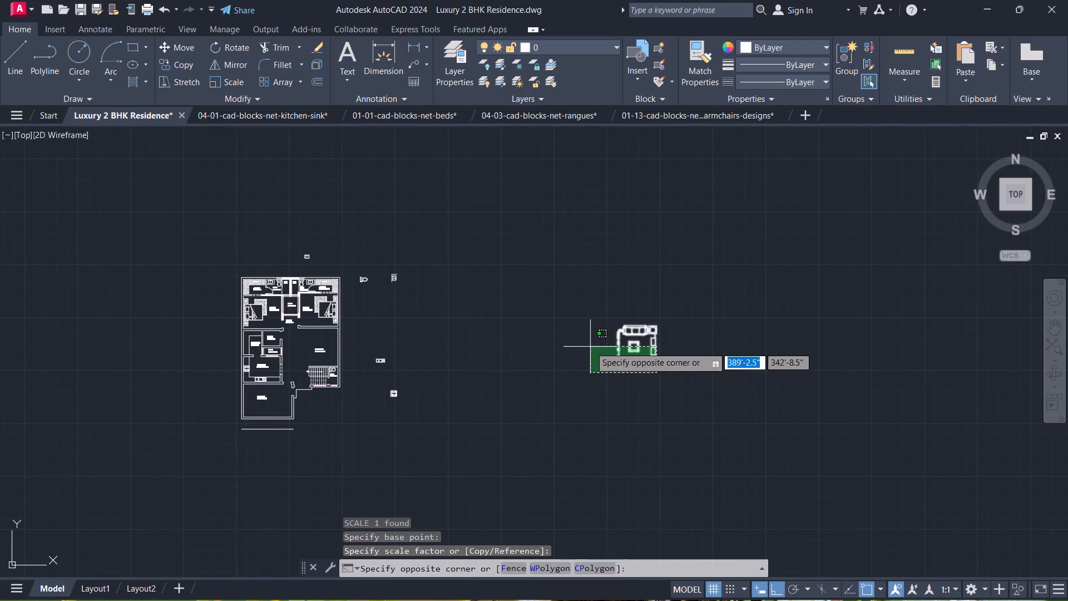
left_click(590, 347)
scroll(642, 363, "up", 1)
type("SC")
key("space")
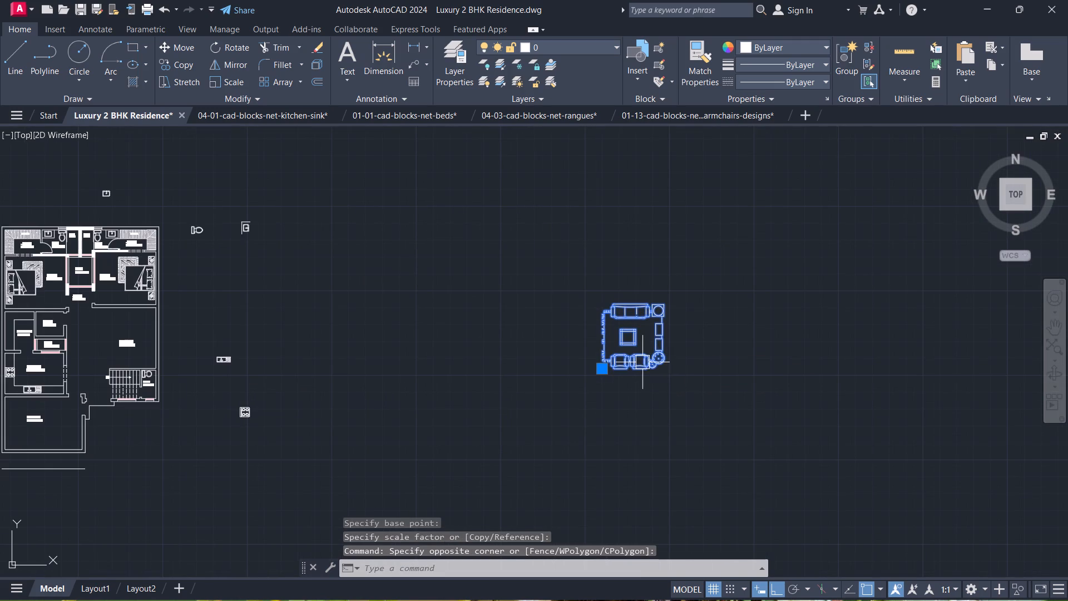
scroll(636, 350, "up", 2)
left_click(547, 367)
scroll(571, 354, "up", 1)
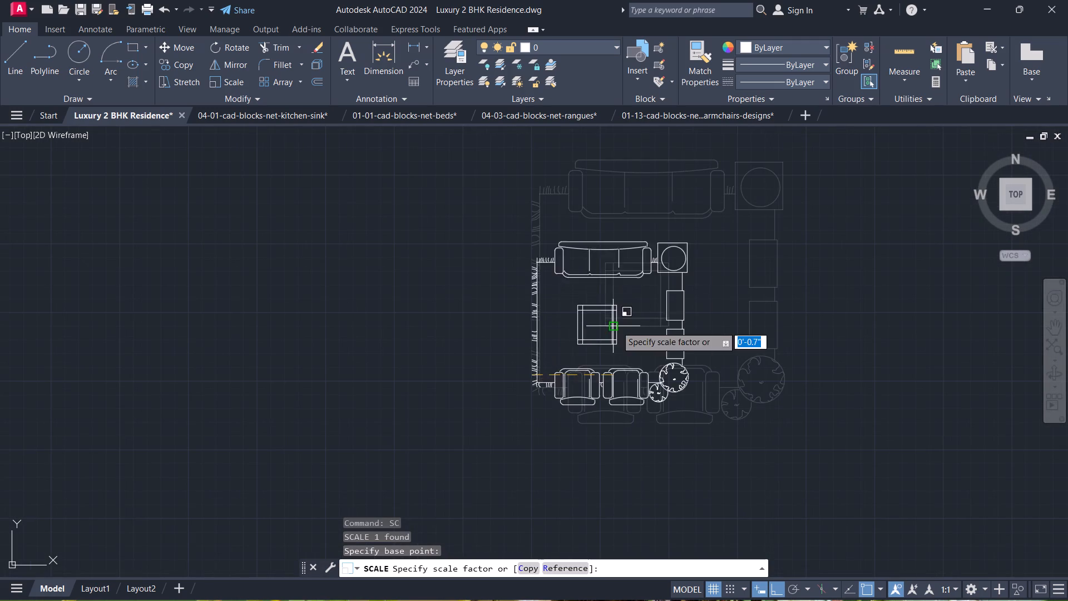
left_click(616, 326)
Rotate the square seating set by 180° so the three-seat sofa lies on its south side.
scroll(573, 380, "down", 2)
left_click(621, 375)
key("r")
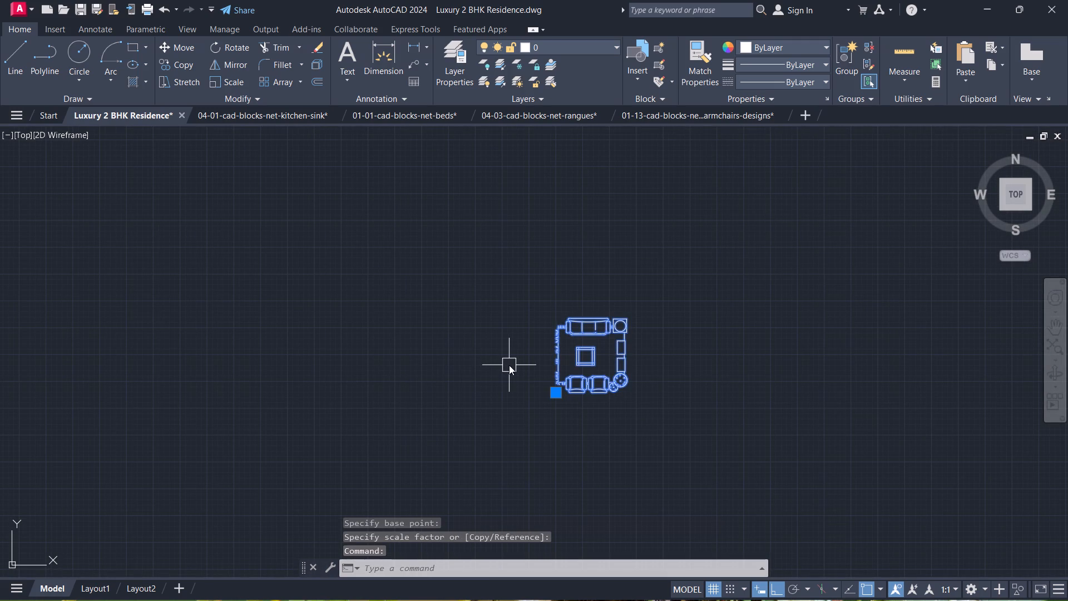
key("o")
key("space")
left_click(645, 291)
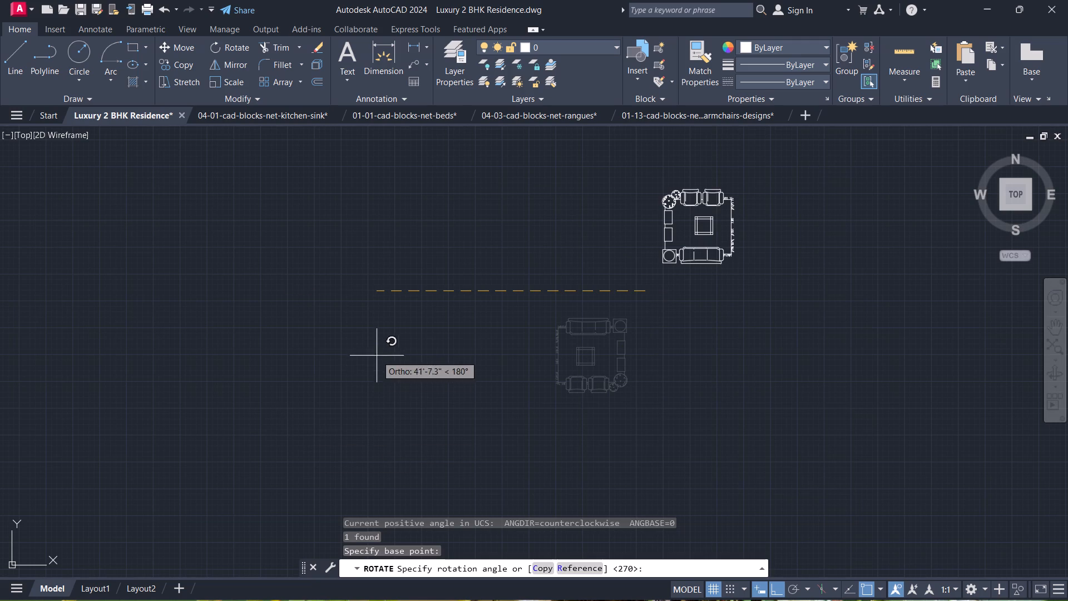
left_click(377, 354)
Copy the rotated seating set into the drawing room, placing its side cabinets along the inner west wall.
scroll(687, 205, "up", 3)
left_click(598, 292)
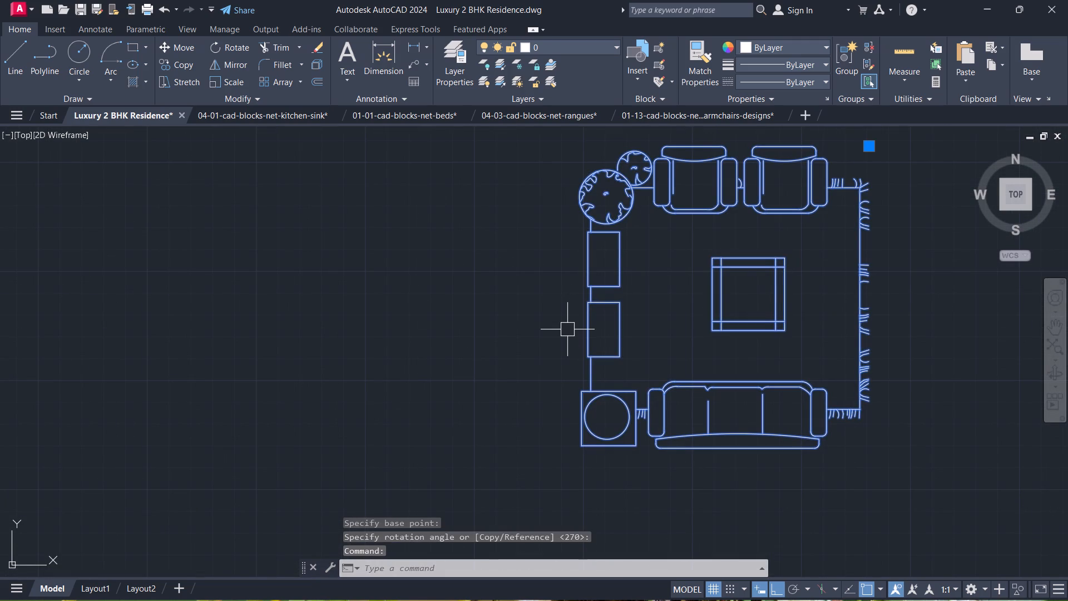
type("CO")
key("space")
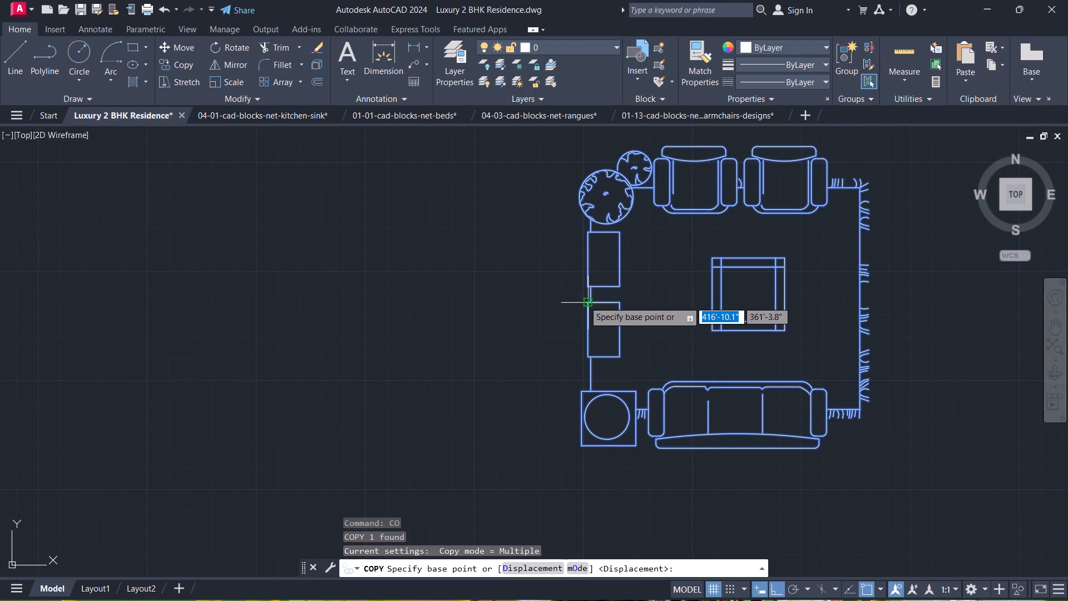
left_click(585, 297)
scroll(521, 316, "down", 5)
middle_click_drag(521, 316, 1067, 342)
scroll(739, 462, "up", 1)
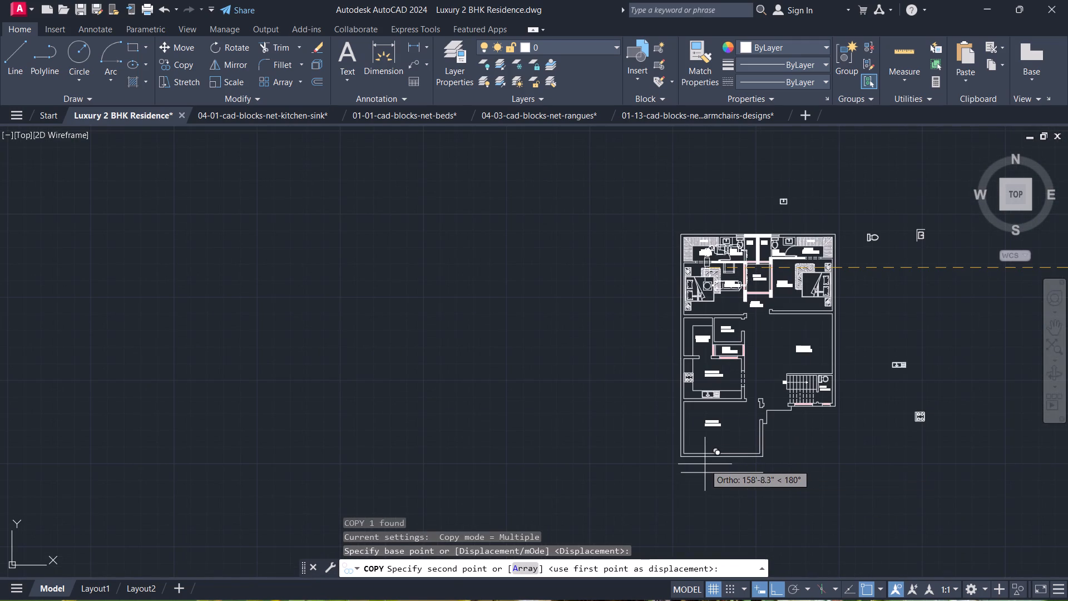
key("F8")
scroll(669, 449, "up", 2)
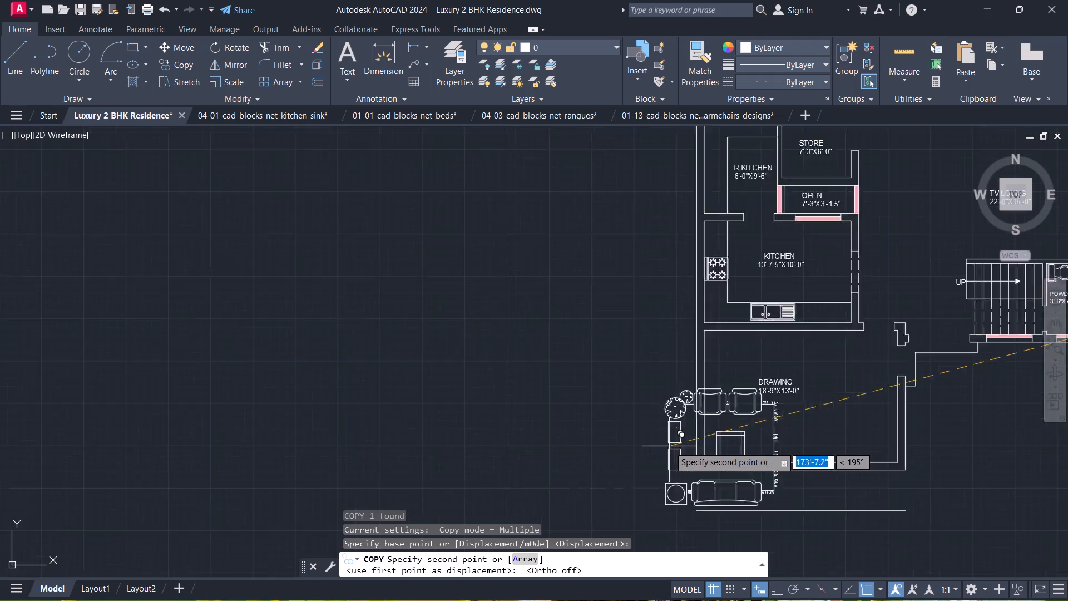
scroll(669, 446, "up", 1)
scroll(740, 402, "up", 2)
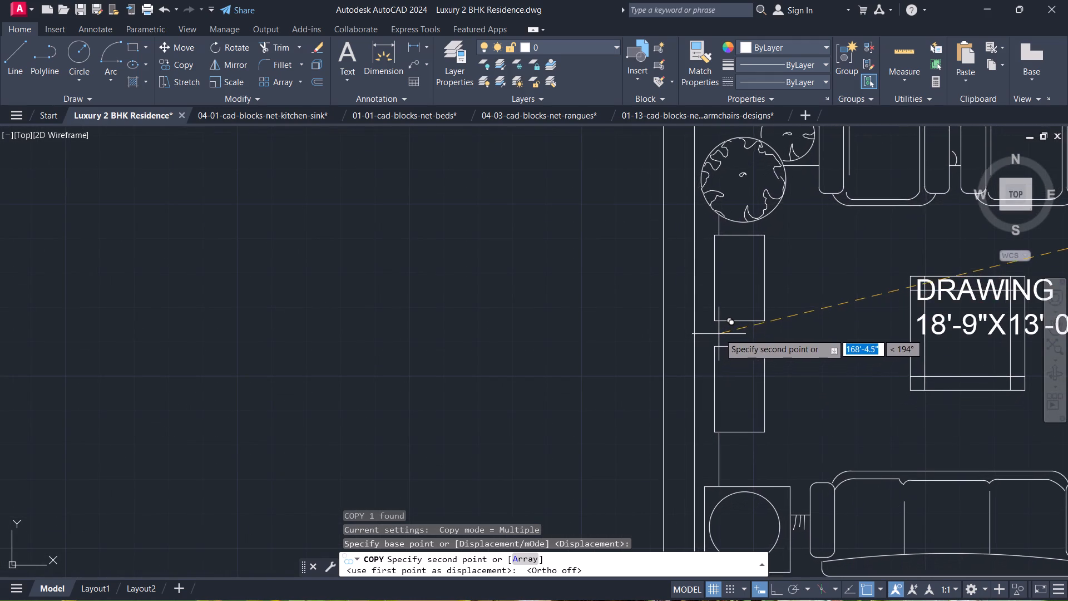
left_click(719, 333)
key("Escape")
Move the DRAWING 18'-9"X13'-0" label off the centre table to the clear space east of the rug.
scroll(738, 343, "down", 2)
middle_click_drag(819, 363, 723, 395)
scroll(738, 385, "up", 3)
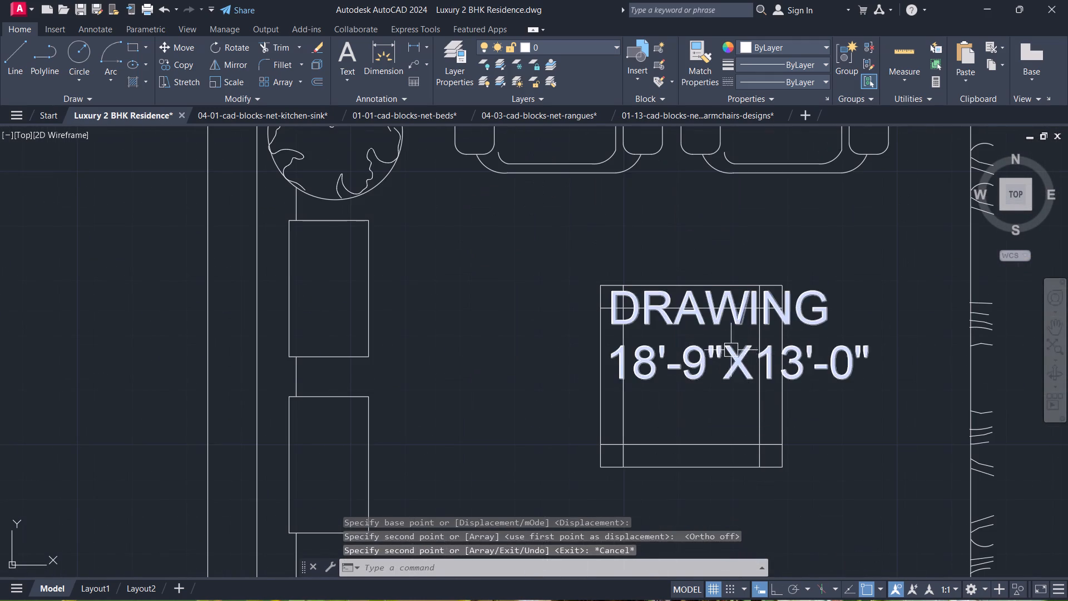
left_click(728, 350)
key("m")
key("space")
left_click_drag(713, 368, 742, 373)
middle_click_drag(920, 386, 562, 425)
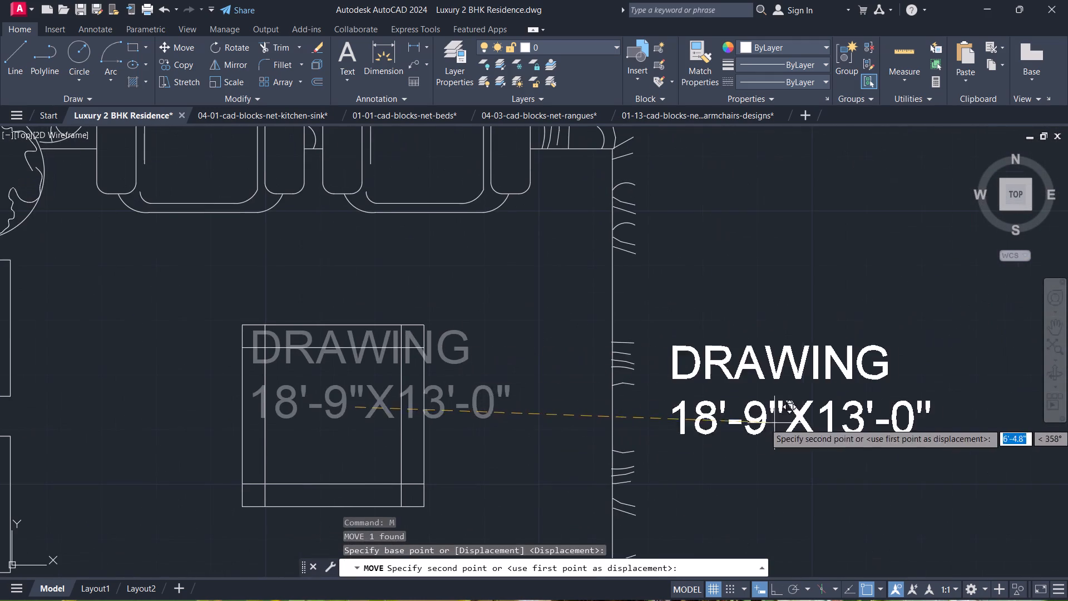
left_click(812, 415)
key("Escape")
Copy the wide symmetrical seating set with facing sofas and a square centre table from the sofa and armchair block drawing.
scroll(794, 418, "down", 4)
middle_click_drag(768, 417, 530, 385)
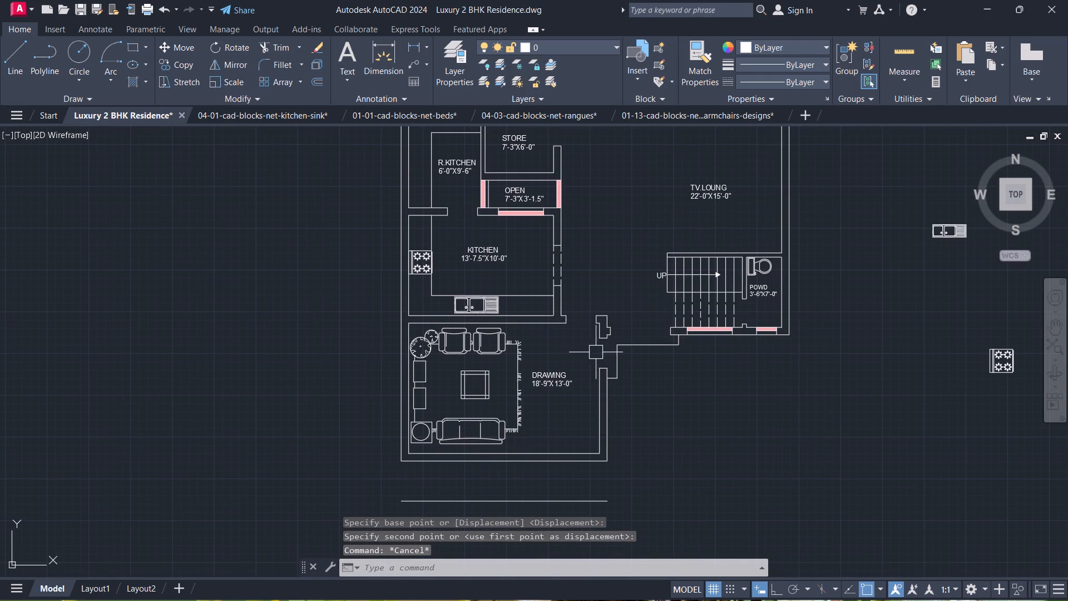
middle_click_drag(647, 282, 635, 352)
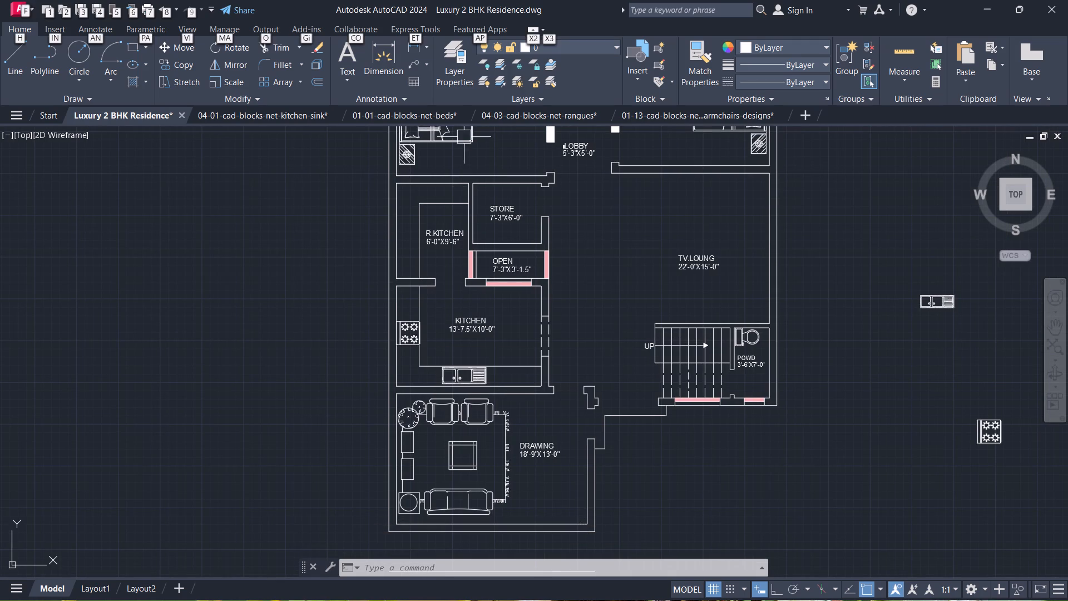
left_click(670, 119)
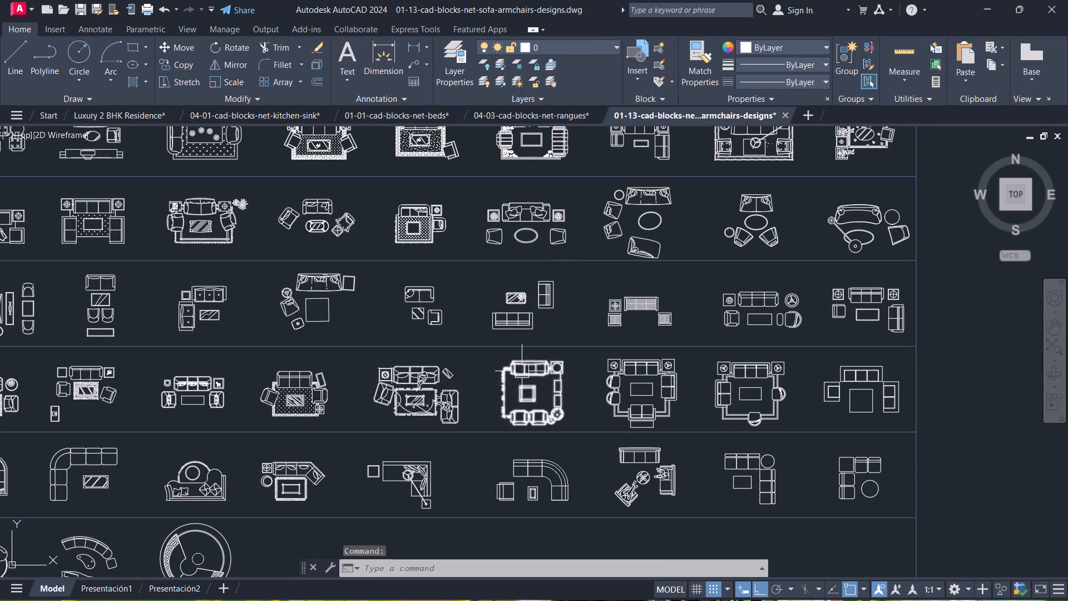
scroll(572, 374, "down", 1)
scroll(432, 390, "up", 1)
middle_click_drag(433, 391, 635, 420)
middle_click_drag(294, 345, 343, 375)
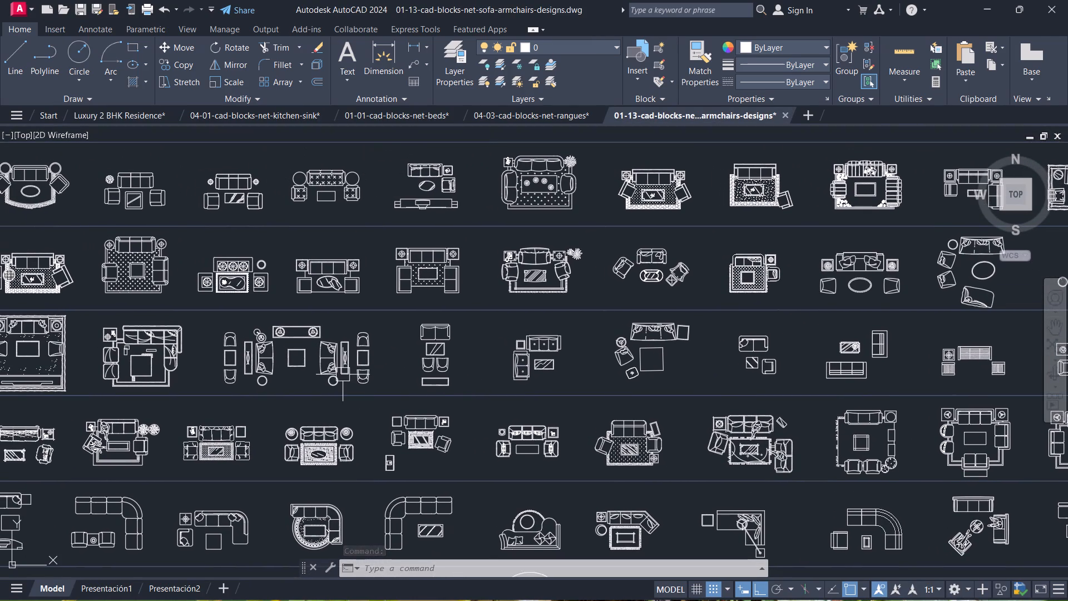
left_click(343, 375)
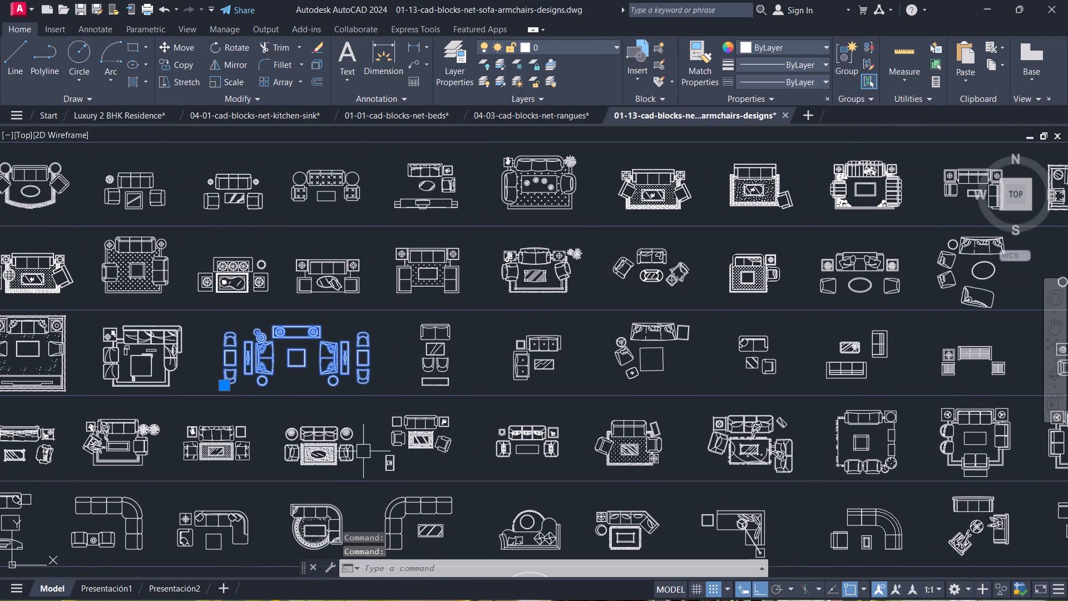
key("ctrl+c")
Paste the copied symmetrical seating set into Luxury 2 BHK Residence, in the empty area east of the plan.
key("alt+Tab")
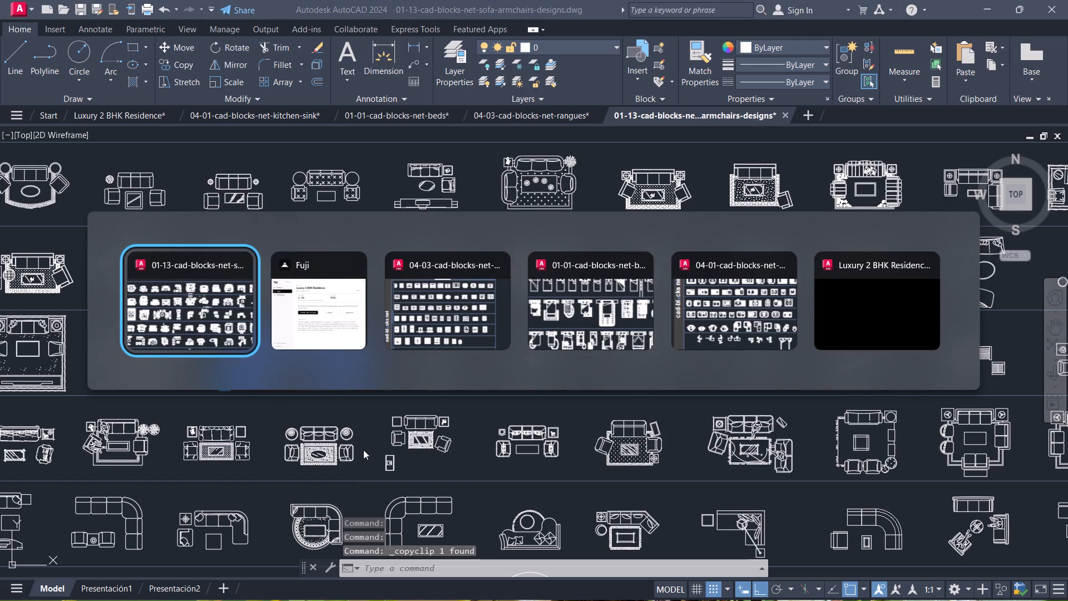
left_click(198, 302, "alt")
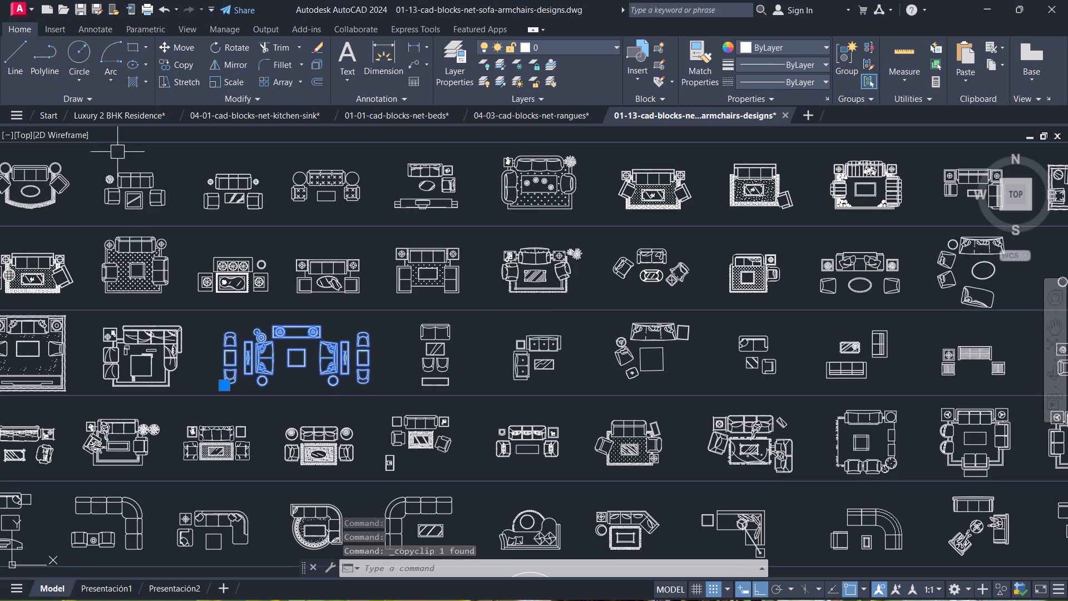
left_click(130, 118)
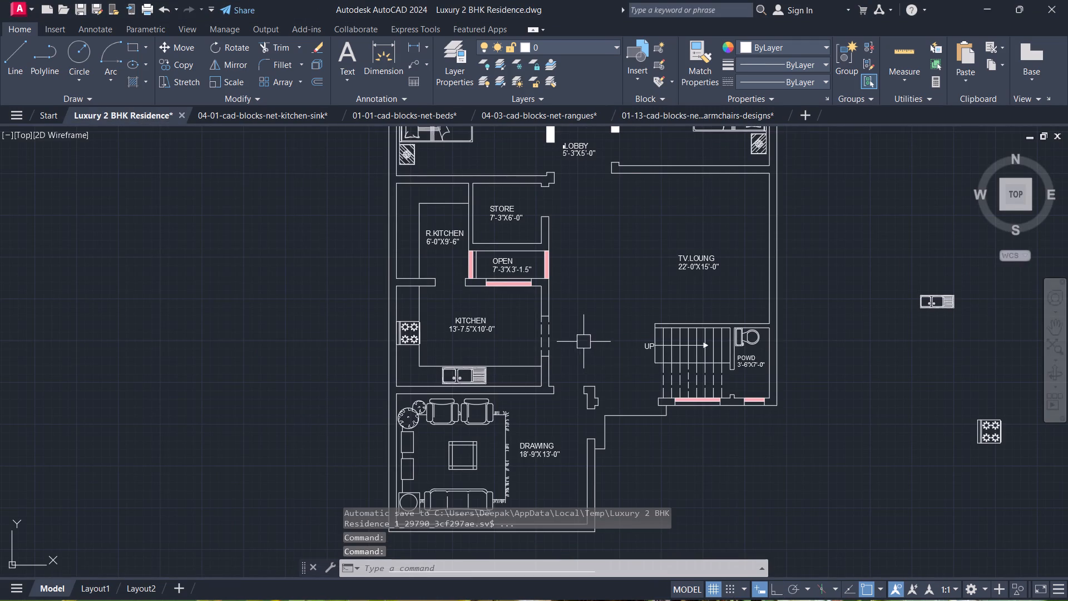
key("ctrl+v")
scroll(615, 363, "down", 3)
middle_click_drag(586, 372, 294, 423)
left_click(506, 447)
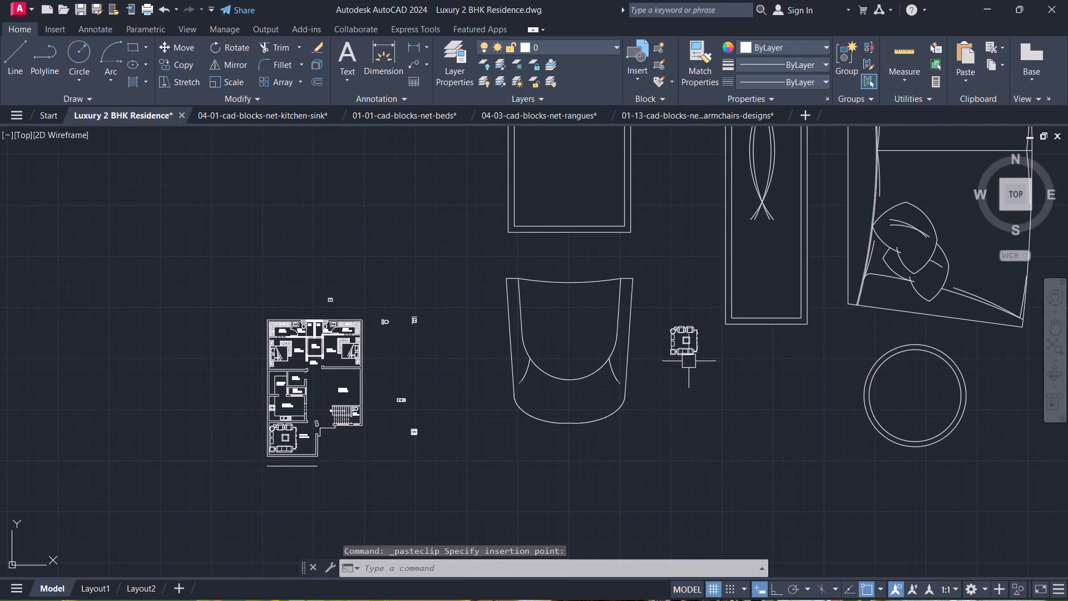
Delete the leftover square seating set lying outside the plan.
left_click(691, 344)
key("Delete")
Scale the oversized symmetrical seating set down from its lower-left chair to suit the plan.
left_click(629, 381)
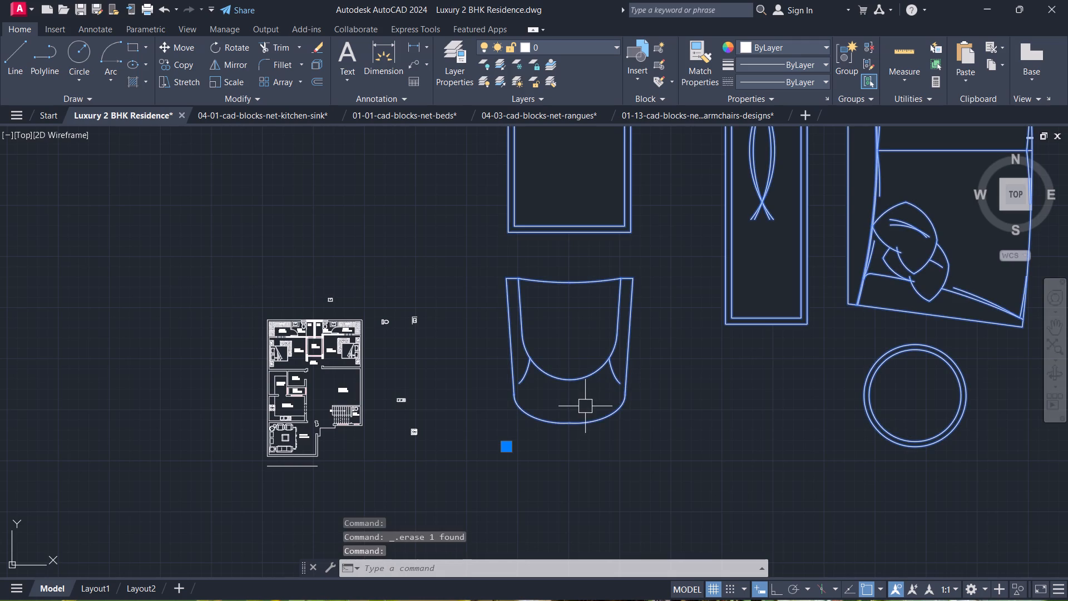
type("SC")
key("space")
scroll(572, 430, "up", 1)
left_click(571, 430)
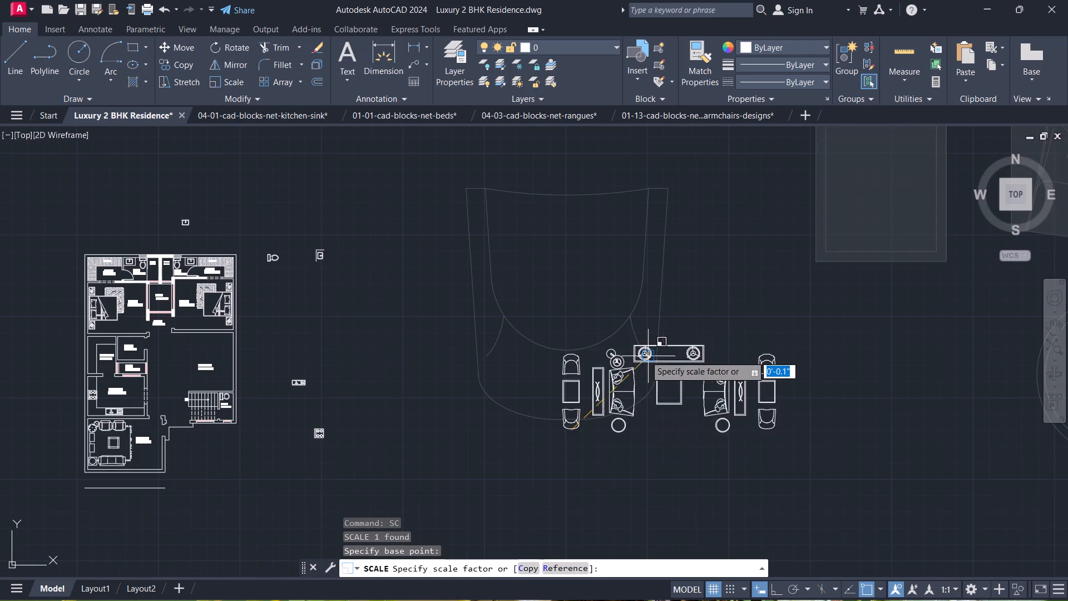
scroll(587, 442, "up", 2)
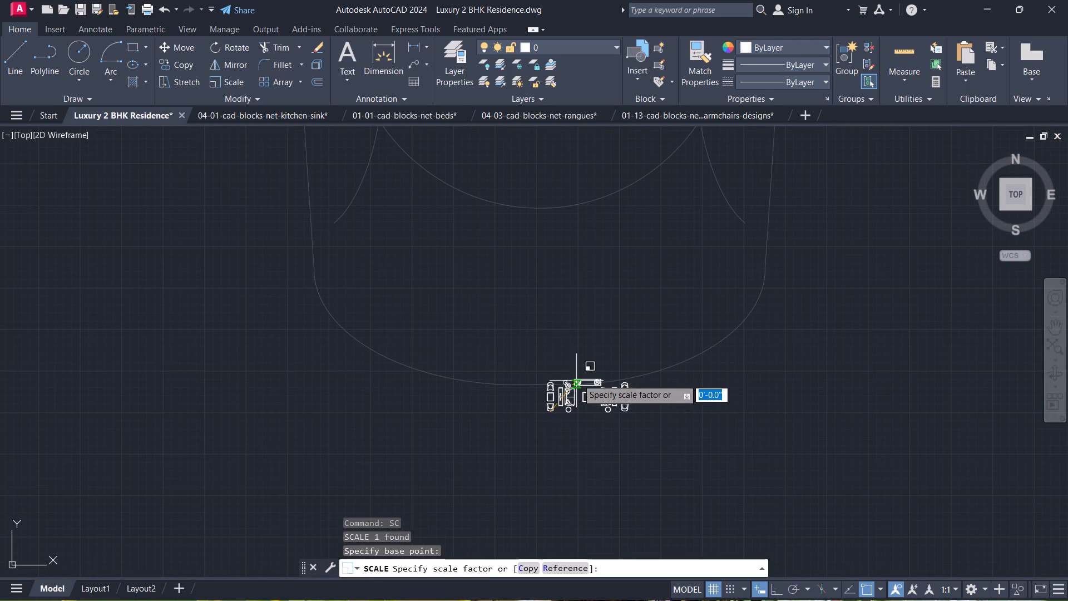
left_click(578, 377)
key("Escape")
Rotate the symmetrical seating set 90° clockwise so its long console with two lamps lies on the east side.
left_click(640, 407)
left_click(581, 367)
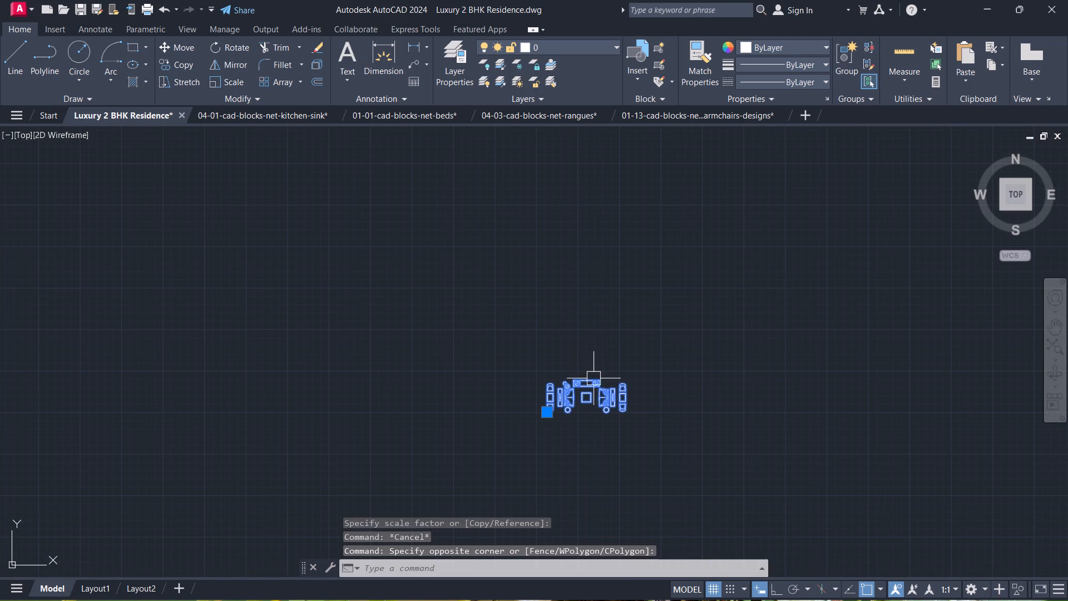
key("r")
type("O")
key("space")
left_click(602, 374)
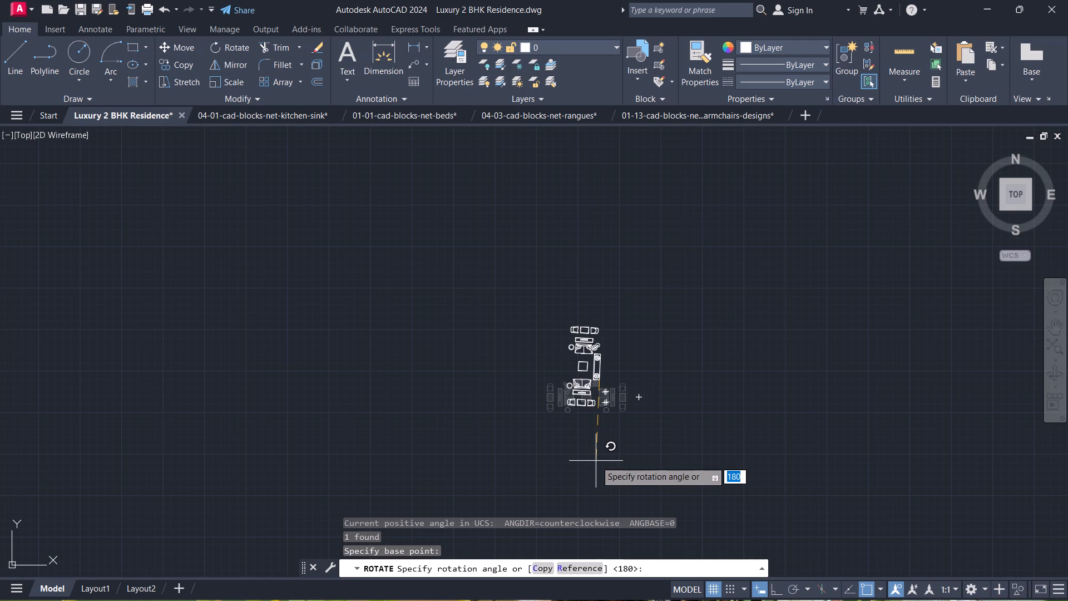
key("F8")
left_click(596, 461)
key("Escape")
Copy the rotated seating set into the TV lounge, placing the middle of its console against the inner east wall.
left_click_drag(614, 417, 608, 401)
left_click(515, 317)
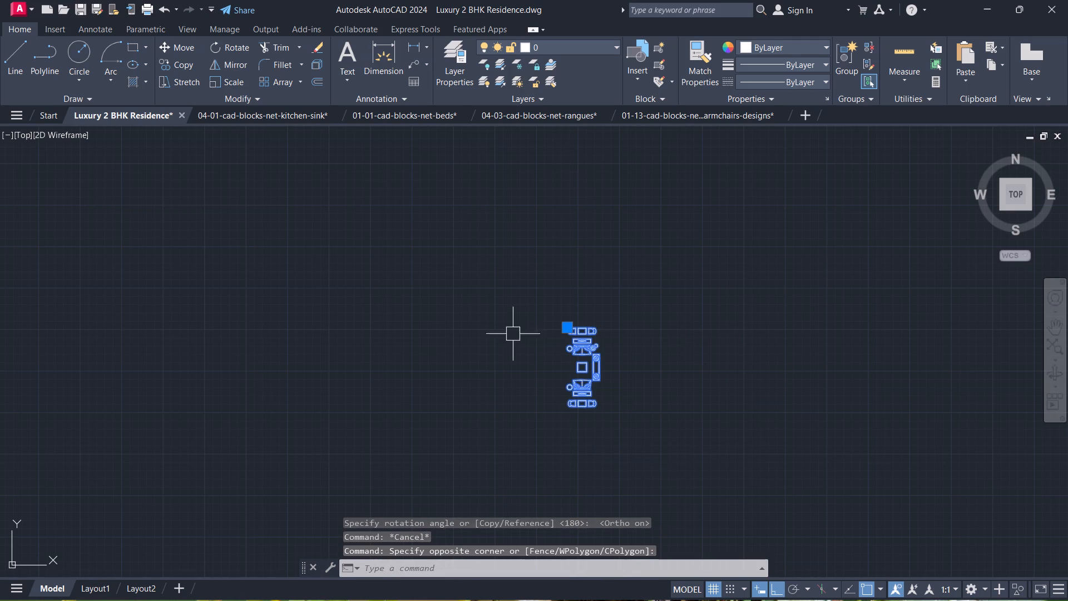
type("CO")
key("space")
key("F8")
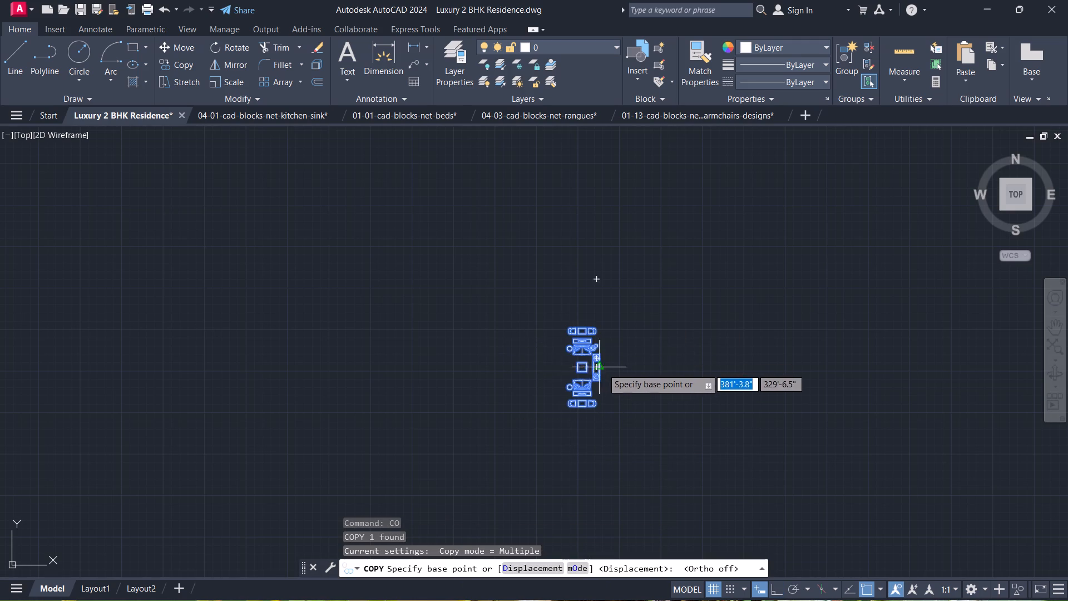
scroll(606, 370, "up", 2)
left_click(585, 363)
scroll(513, 382, "down", 2)
middle_click_drag(513, 382, 814, 489)
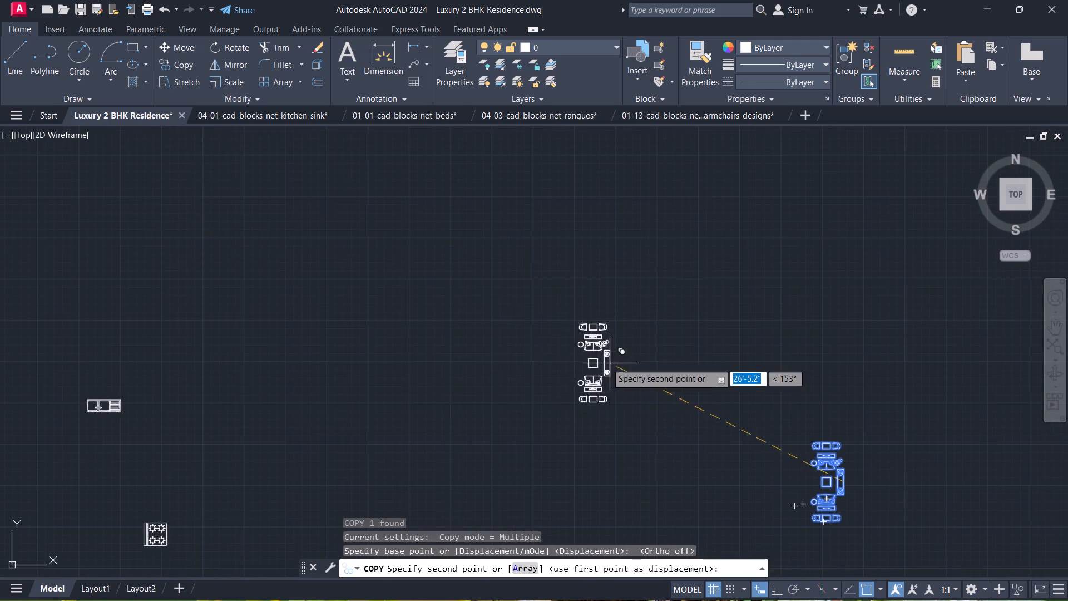
middle_click_drag(443, 401, 1001, 356)
scroll(513, 294, "up", 2)
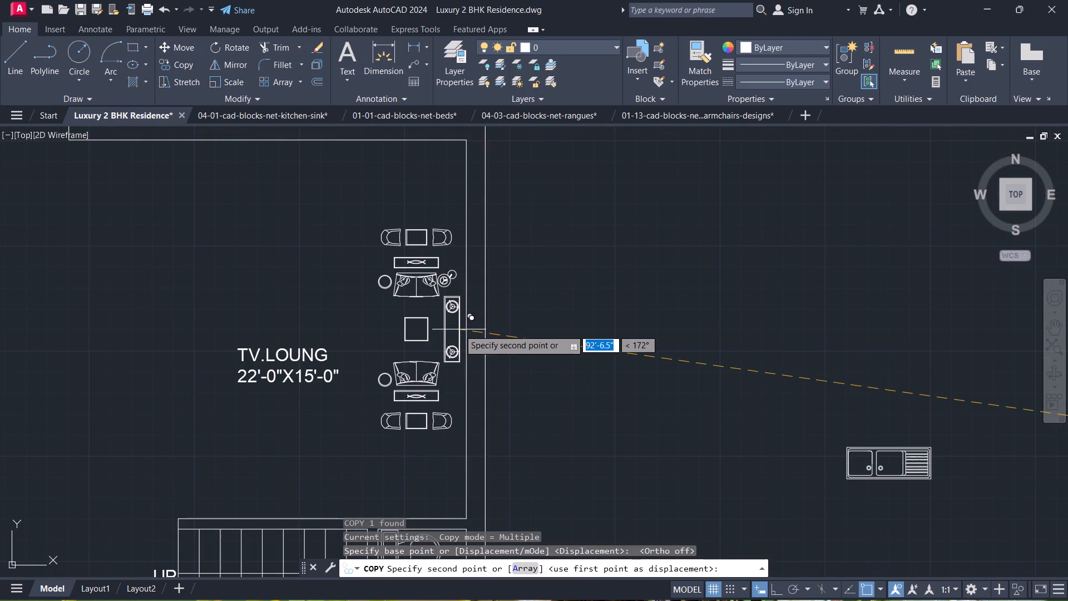
left_click(459, 329)
key("Escape")
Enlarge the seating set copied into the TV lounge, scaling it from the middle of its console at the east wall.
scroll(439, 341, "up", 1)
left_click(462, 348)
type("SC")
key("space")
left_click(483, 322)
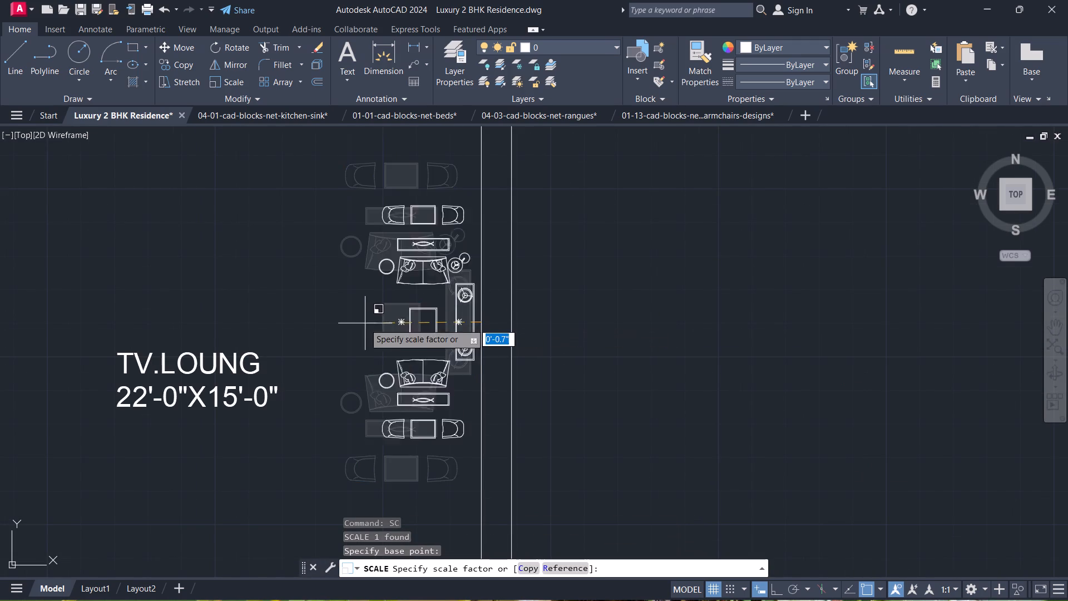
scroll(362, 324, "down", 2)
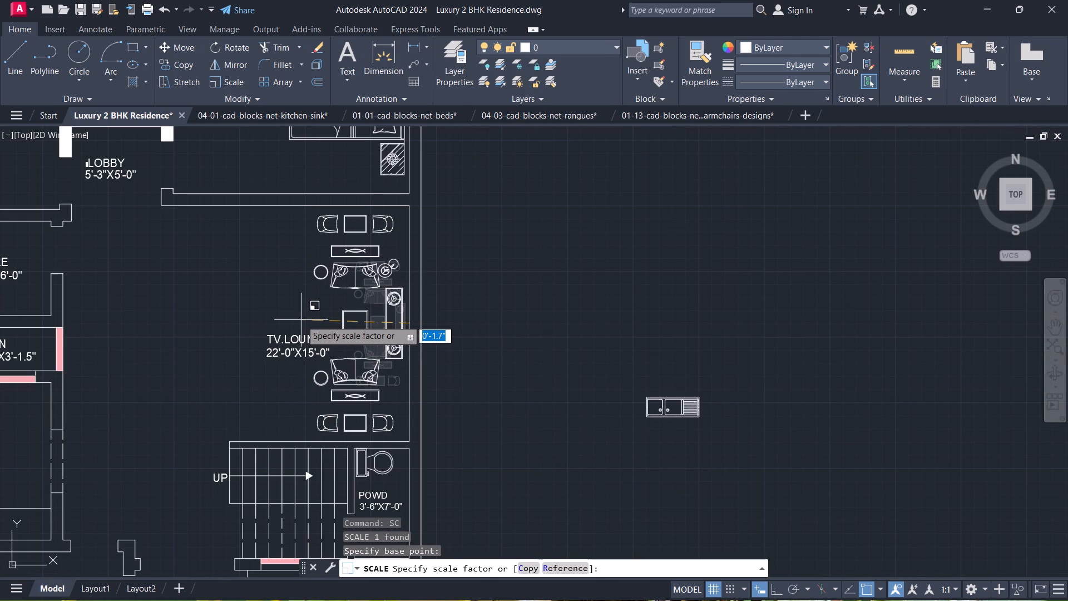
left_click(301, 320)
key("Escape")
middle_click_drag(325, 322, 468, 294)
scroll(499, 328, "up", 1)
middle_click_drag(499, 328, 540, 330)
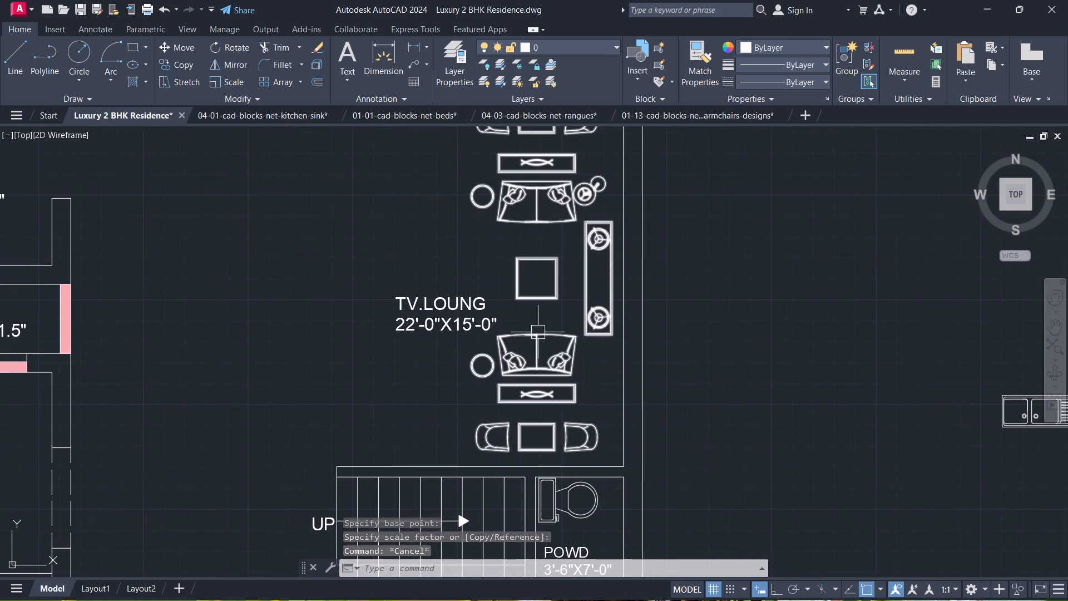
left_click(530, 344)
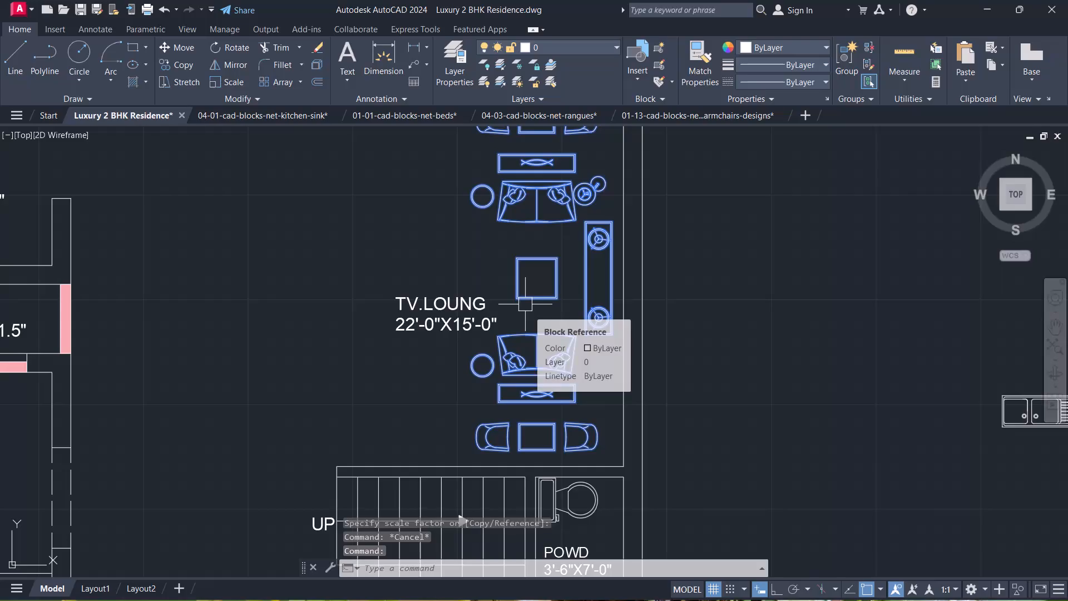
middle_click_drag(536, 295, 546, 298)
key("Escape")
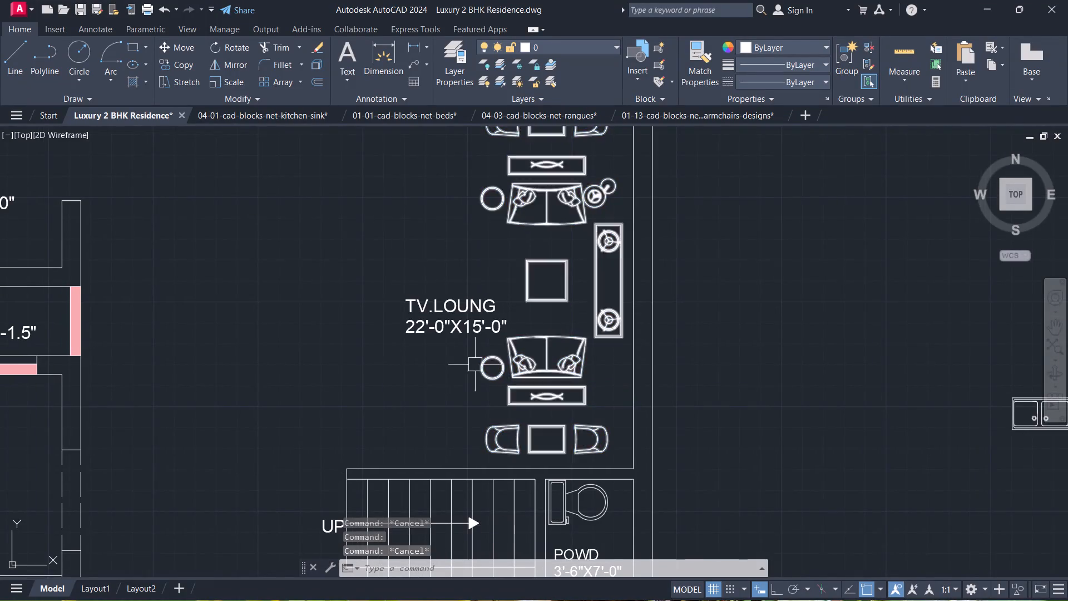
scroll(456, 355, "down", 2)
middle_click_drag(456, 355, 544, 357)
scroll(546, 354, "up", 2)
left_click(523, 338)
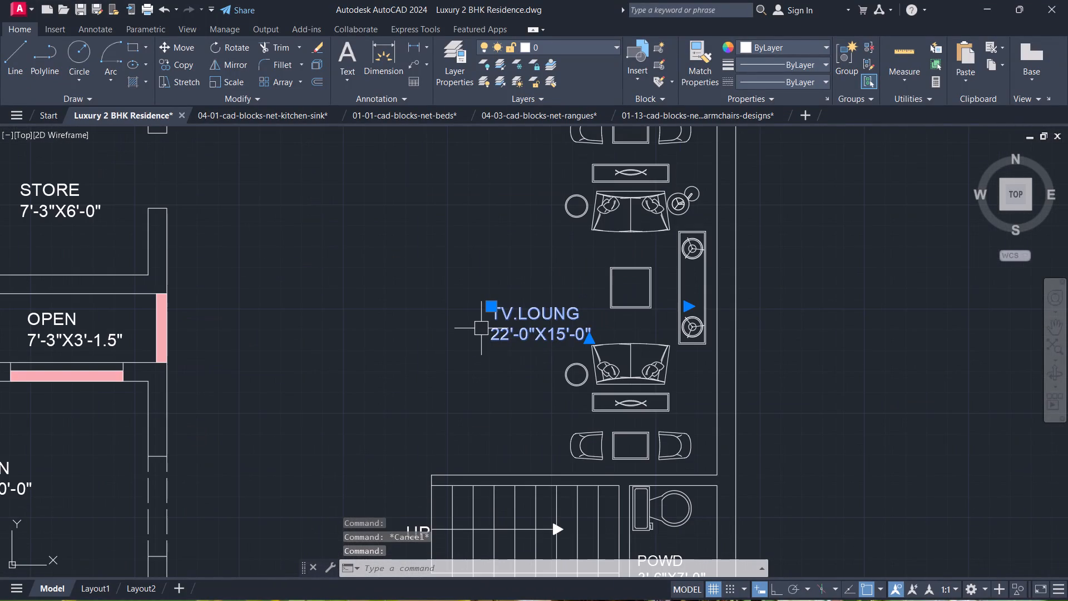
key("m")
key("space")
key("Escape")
Delete the symmetrical seating set from the TV lounge.
left_click(648, 267)
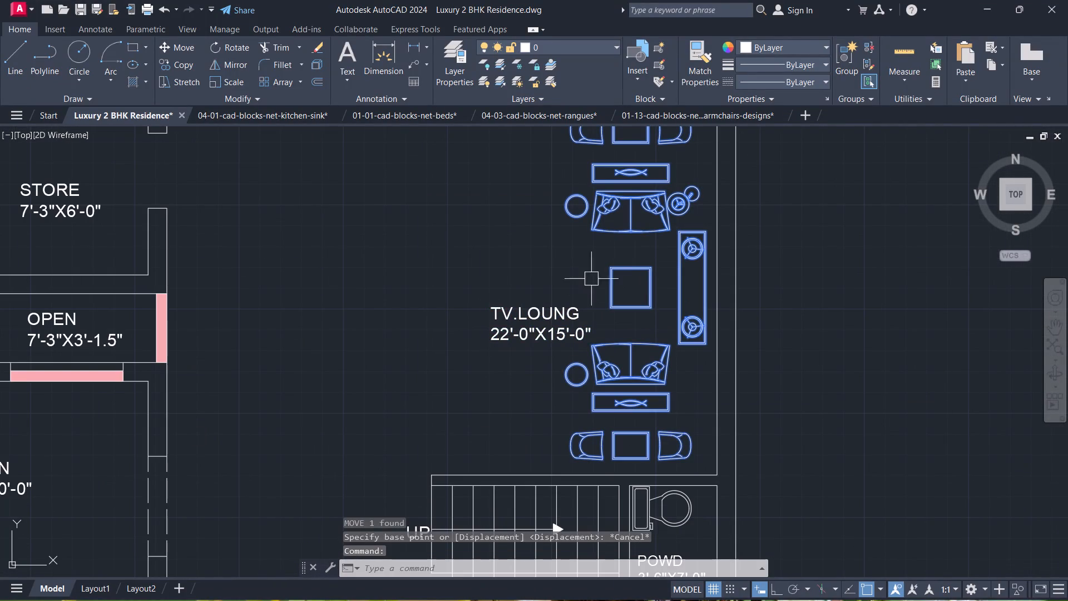
key("Delete")
Copy the curved corner sofa set with two armchairs and a side table from the sofa-armchairs blocks drawing.
scroll(544, 267, "down", 1)
middle_click_drag(544, 267, 653, 334)
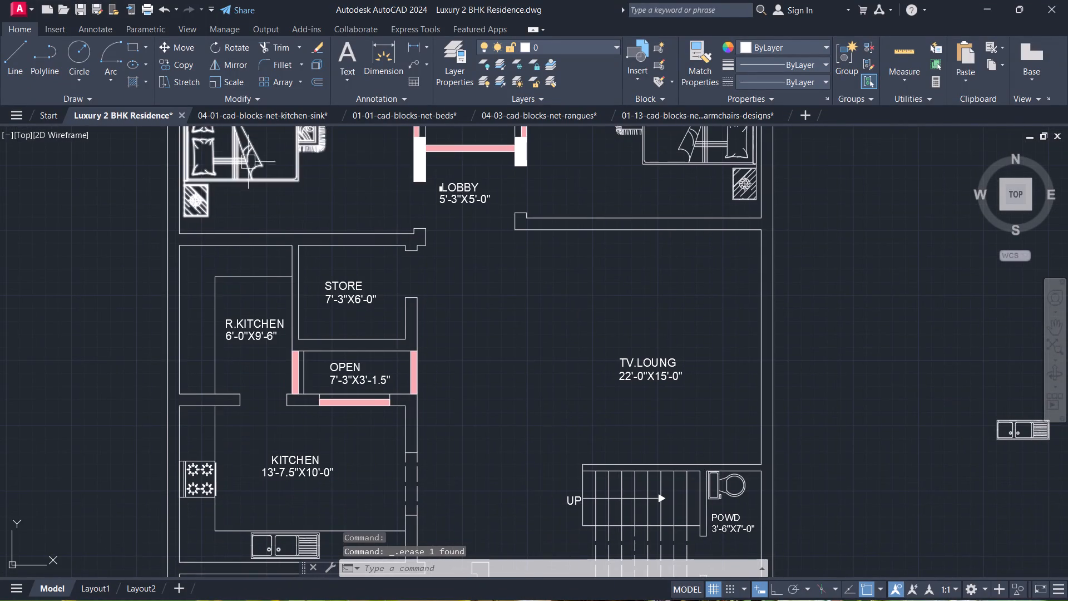
left_click(681, 119)
scroll(612, 331, "down", 1)
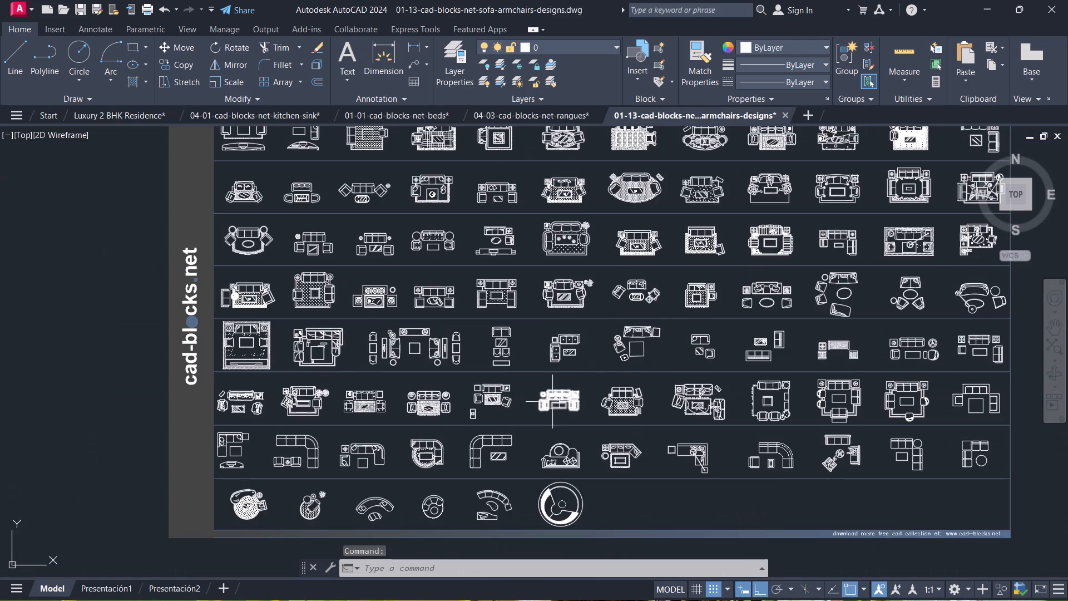
scroll(518, 429, "up", 1)
middle_click_drag(518, 430, 620, 357)
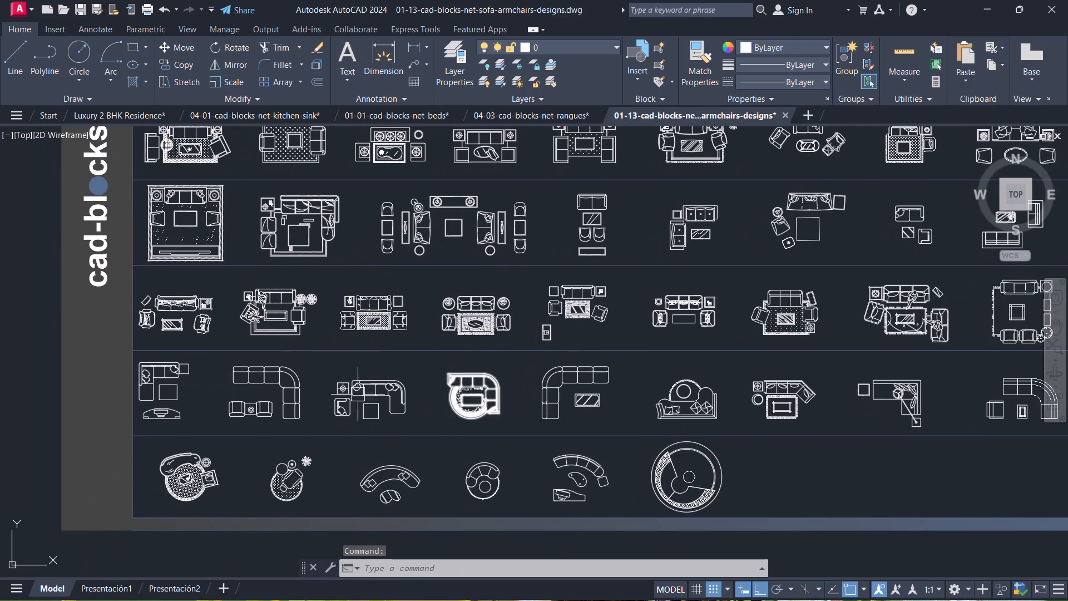
left_click(294, 393)
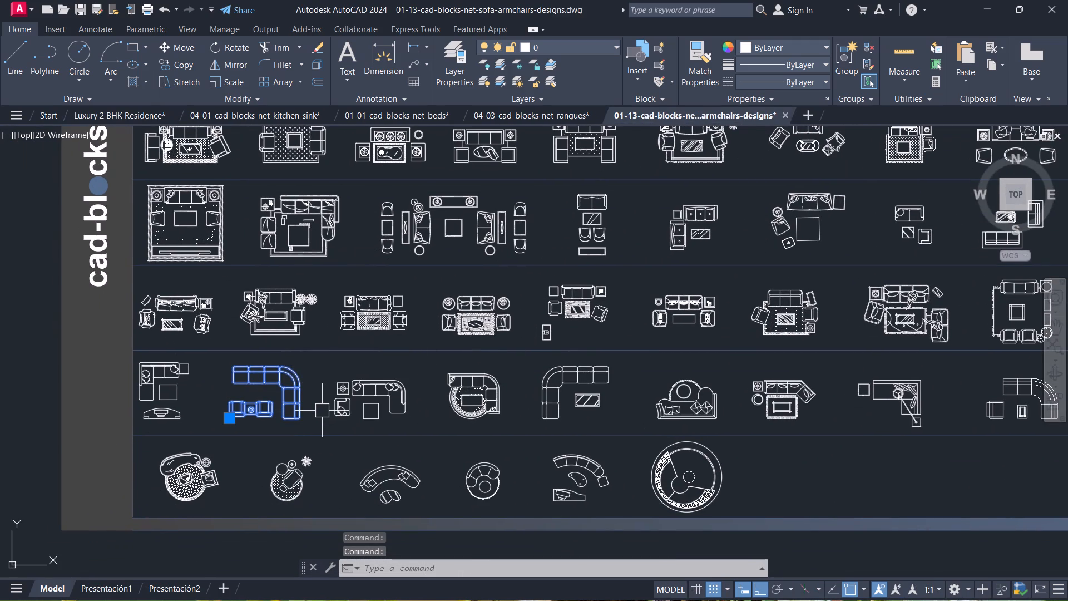
key("ctrl+c")
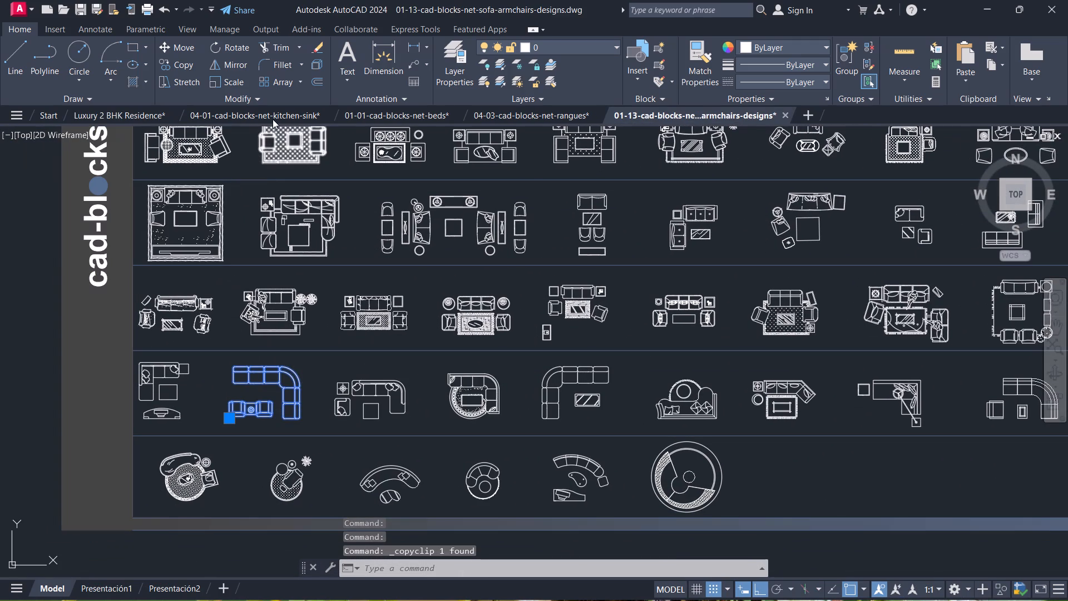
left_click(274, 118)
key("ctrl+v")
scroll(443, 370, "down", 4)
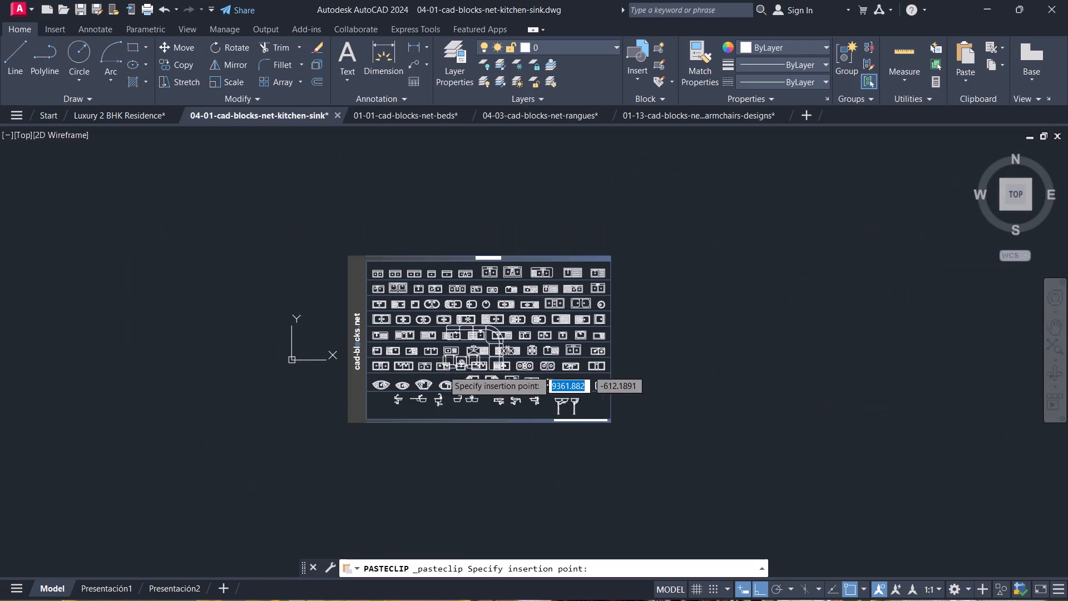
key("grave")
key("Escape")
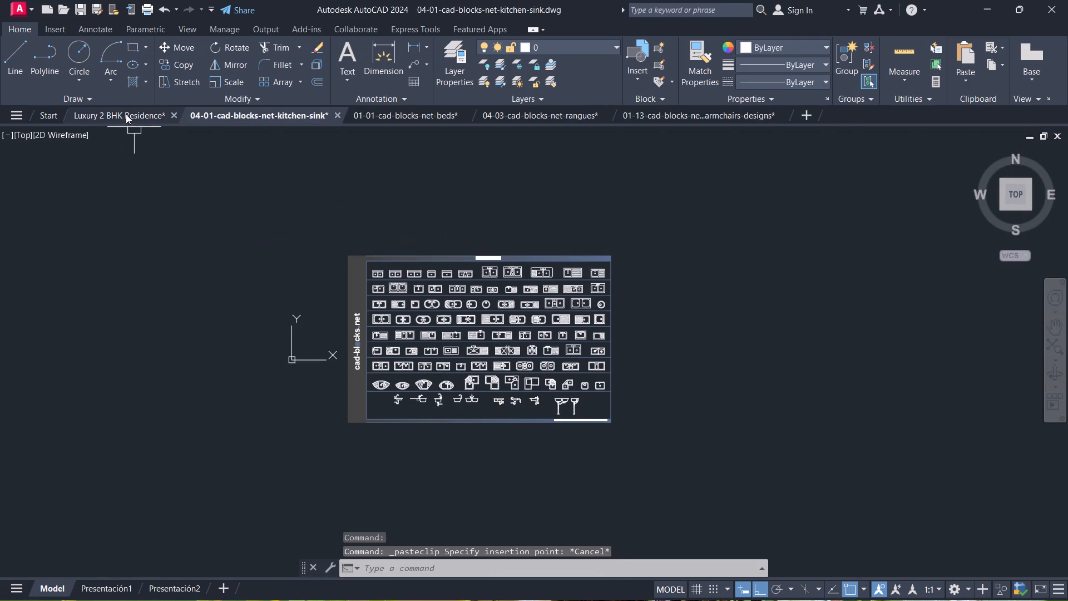
Paste the corner sofa set into the Luxury 2 BHK Residence drawing, in the empty area east of the plan.
left_click(126, 114)
key("ctrl+v")
scroll(495, 462, "down", 3)
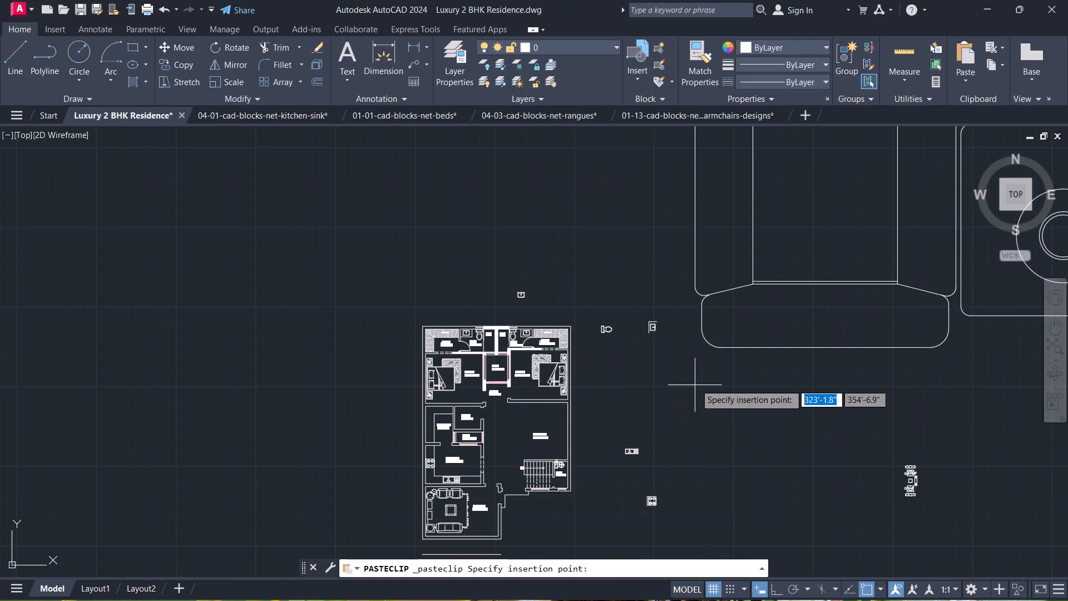
left_click(698, 379)
key("Escape")
Delete the leftover fixture blocks east and north of the plan and the symmetrical seating set farther east.
left_click_drag(671, 533, 660, 497)
left_click(598, 297)
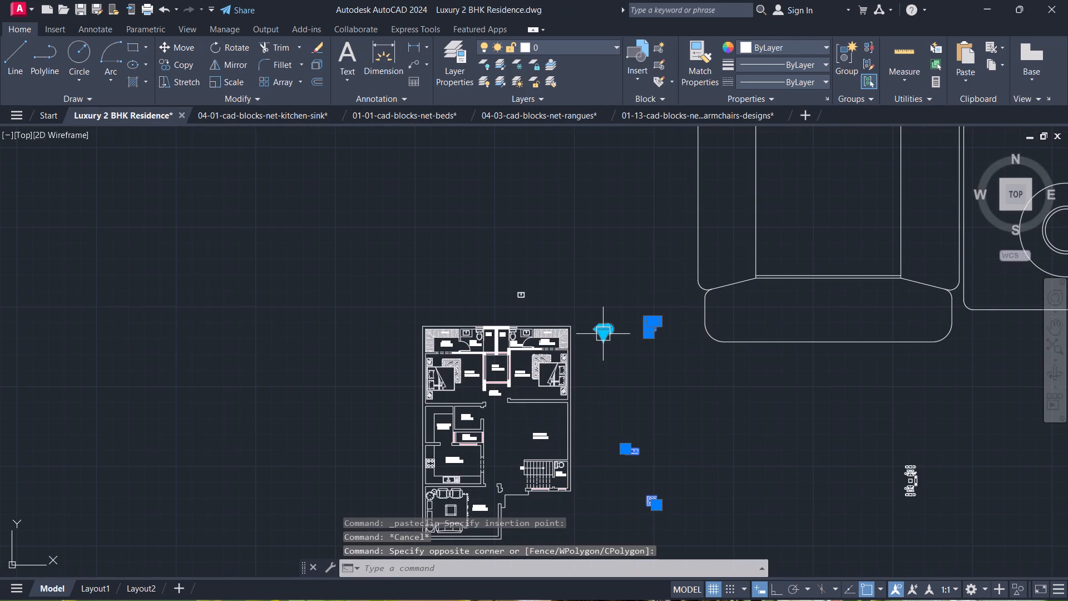
key("Delete")
left_click(571, 304)
left_click(428, 263)
key("Delete")
left_click_drag(930, 489, 894, 476)
left_click(827, 445)
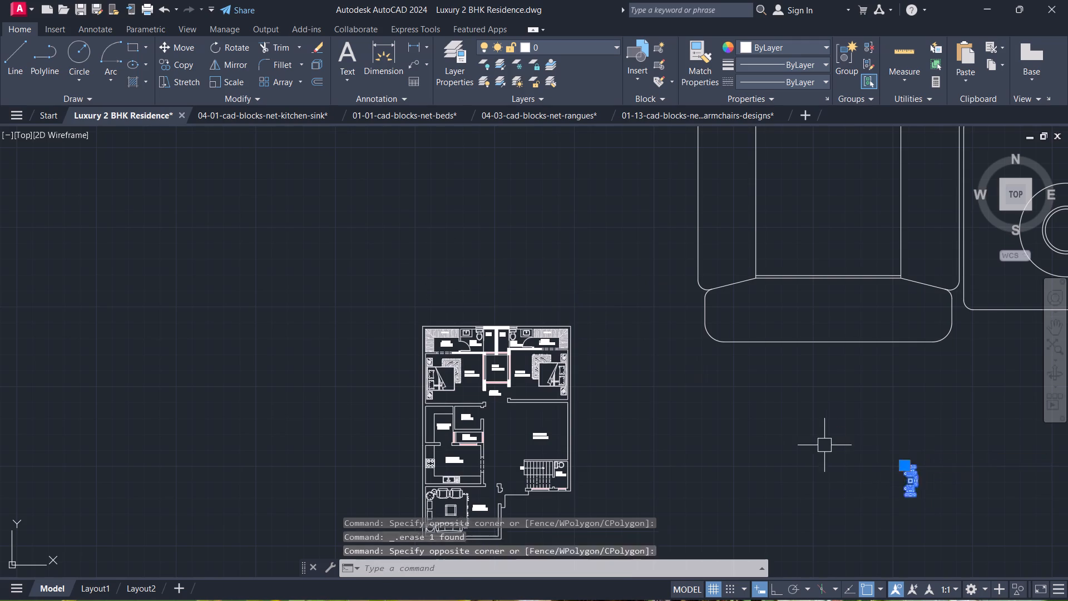
key("Delete")
Scale the oversized corner sofa set down drastically from the base of its west armchair.
scroll(860, 460, "down", 2)
middle_click_drag(867, 457, 620, 427)
left_click(679, 361)
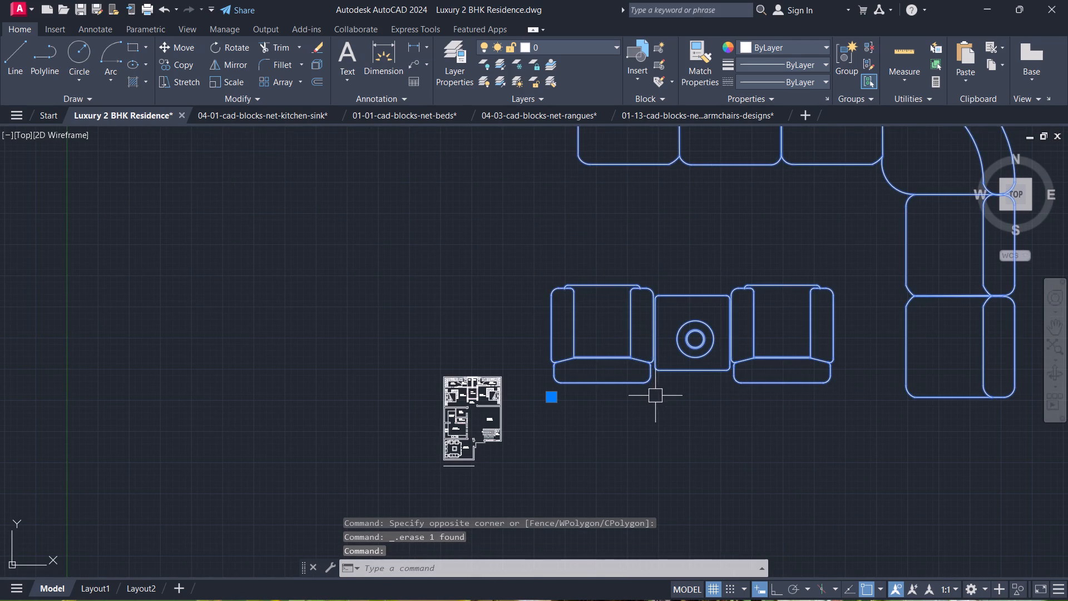
type("SC")
key("space")
left_click(610, 386)
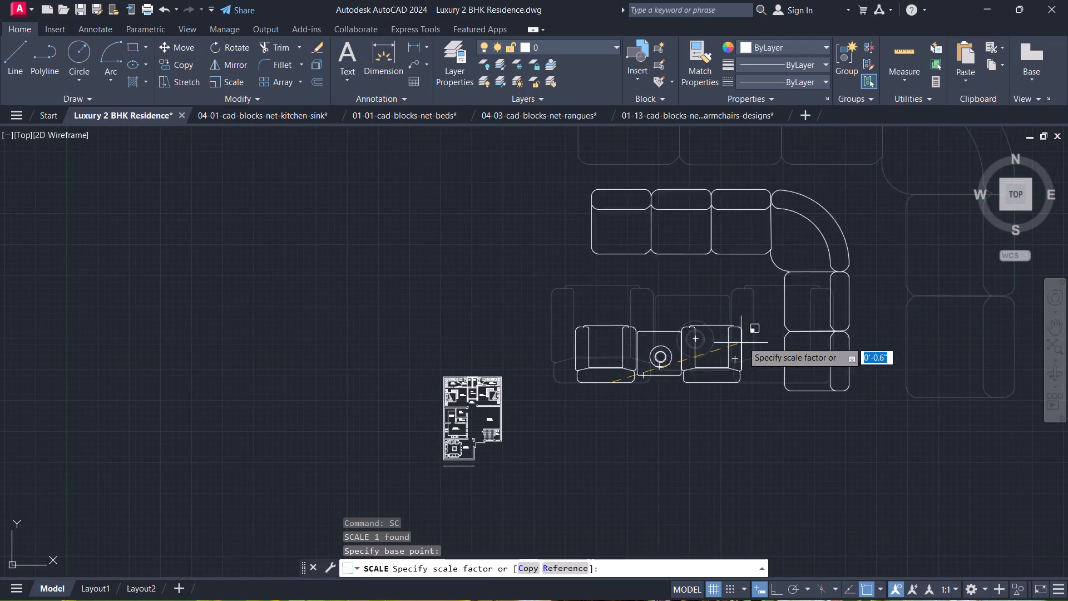
scroll(675, 382, "up", 2)
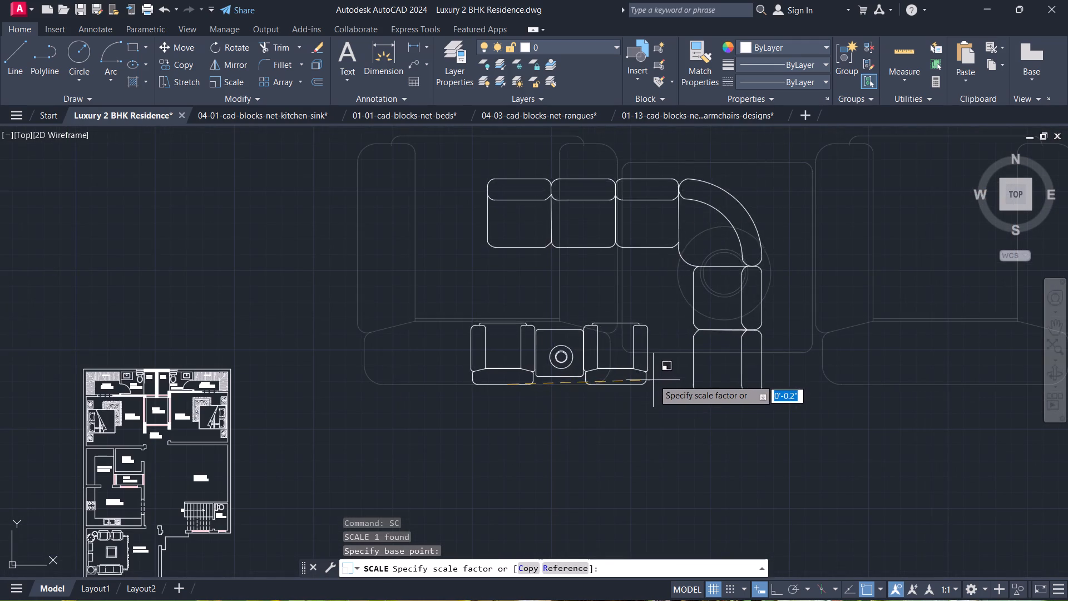
scroll(548, 412, "up", 2)
left_click(548, 412)
key("Escape")
Scale the corner sofa set down further, using its west armchair as the base point.
scroll(557, 399, "down", 2)
middle_click_drag(557, 399, 800, 354)
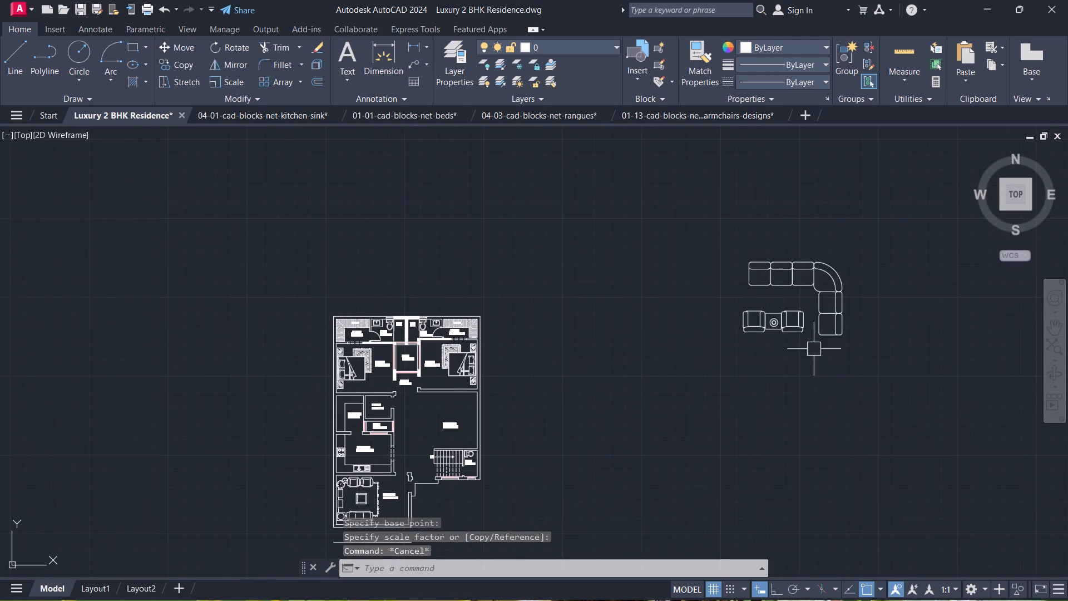
left_click(818, 313)
type("SC")
key("space")
scroll(751, 340, "up", 2)
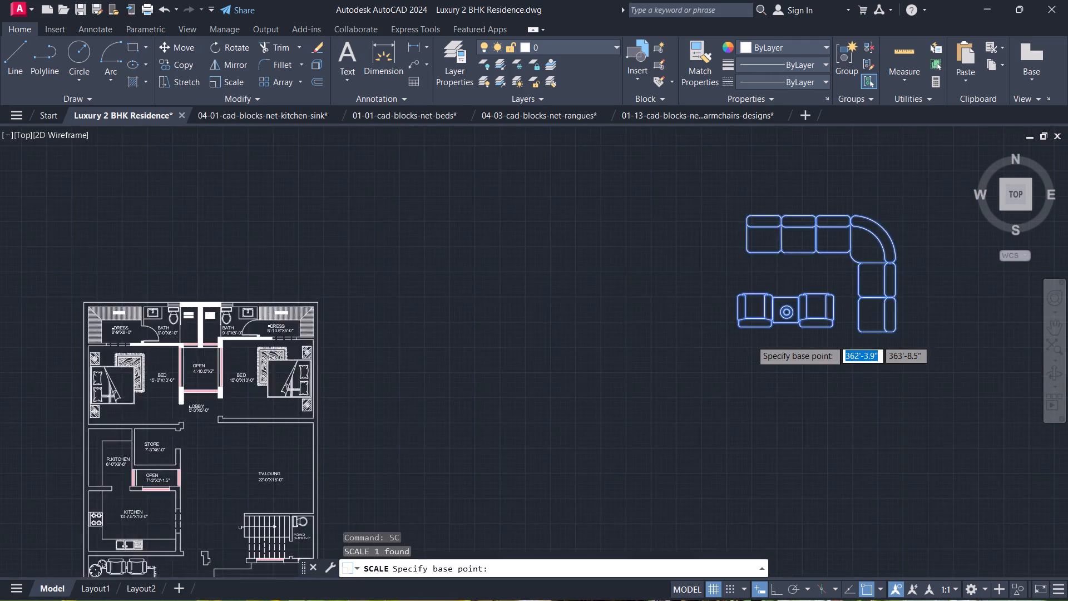
left_click(757, 320)
left_click(827, 282)
key("Escape")
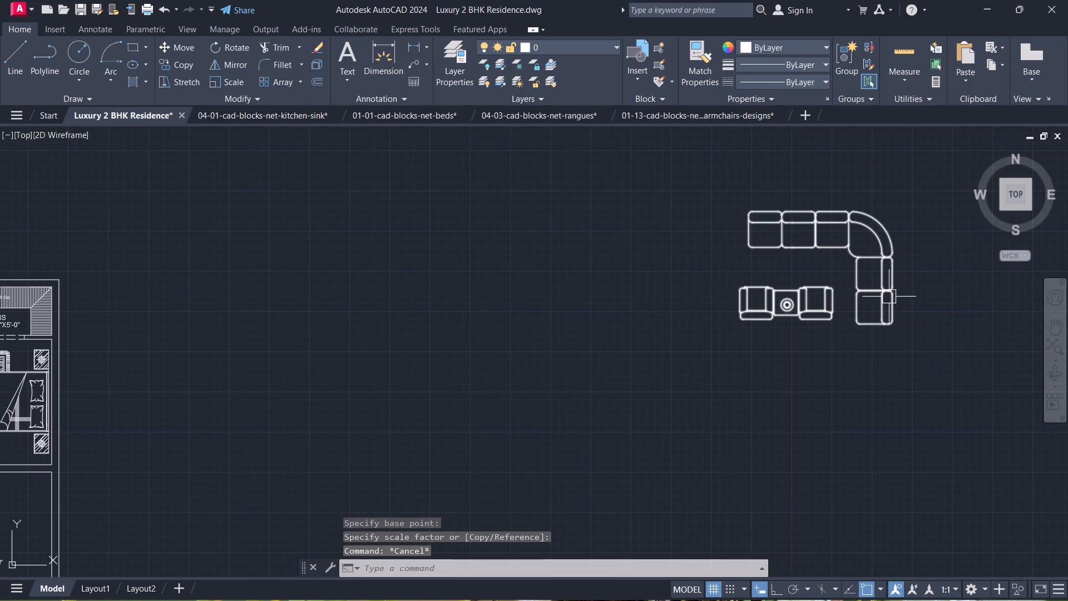
Move the corner sofa set to the open area just east of the TV lounge.
left_click(891, 297)
middle_click_drag(764, 332, 885, 312)
scroll(885, 312, "down", 1)
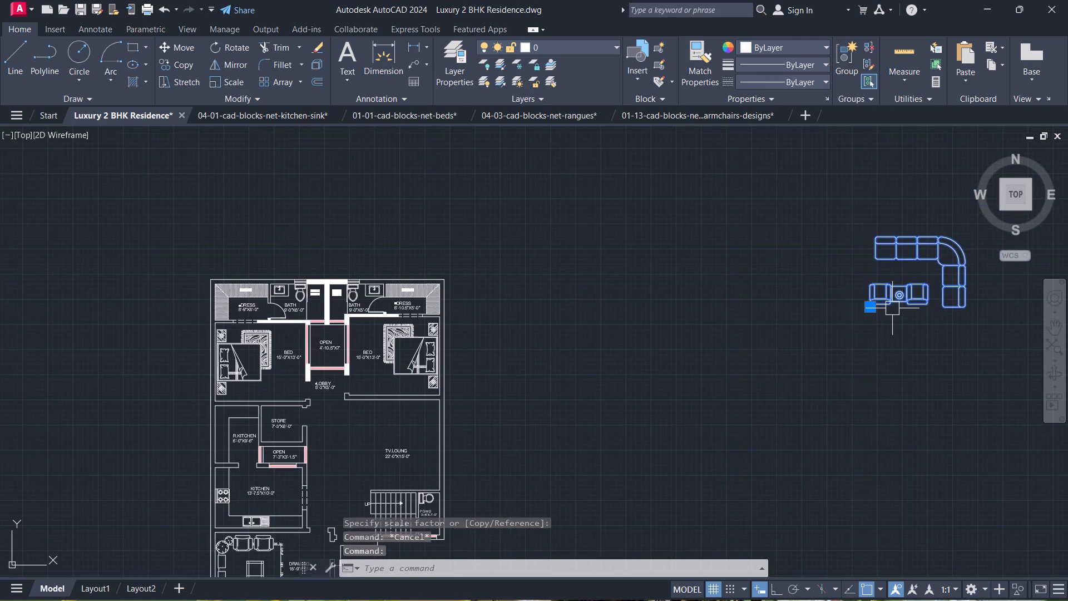
type("M")
key("space")
left_click(896, 294)
scroll(412, 451, "up", 1)
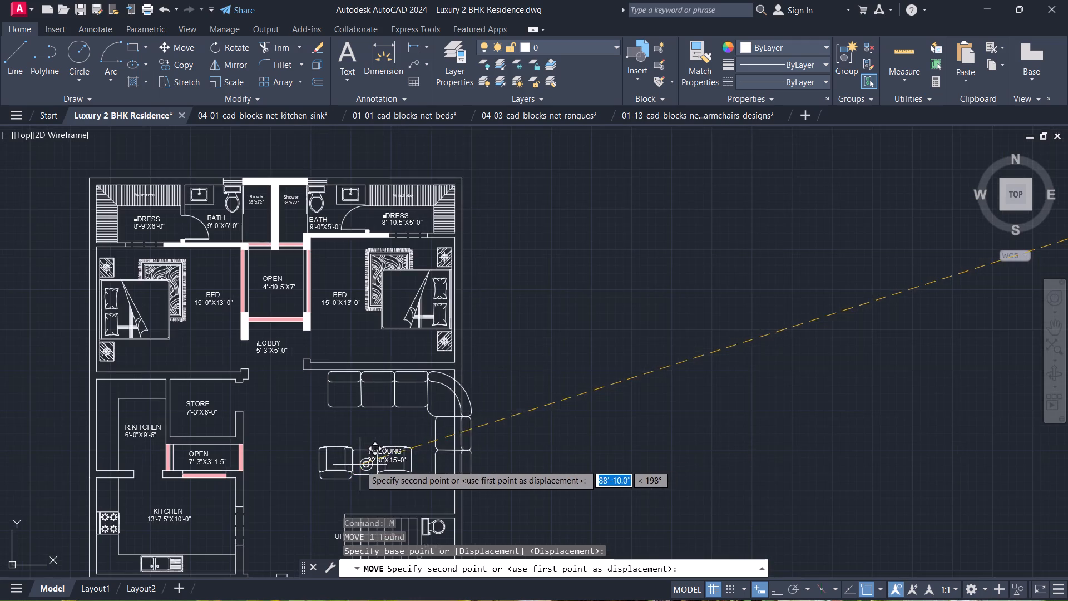
scroll(330, 464, "up", 1)
scroll(343, 479, "down", 1)
middle_click_drag(343, 479, 491, 406)
left_click(736, 387)
key("Escape")
Scale the corner sofa set down again from its west armchair so it suits the TV lounge.
left_click(769, 390)
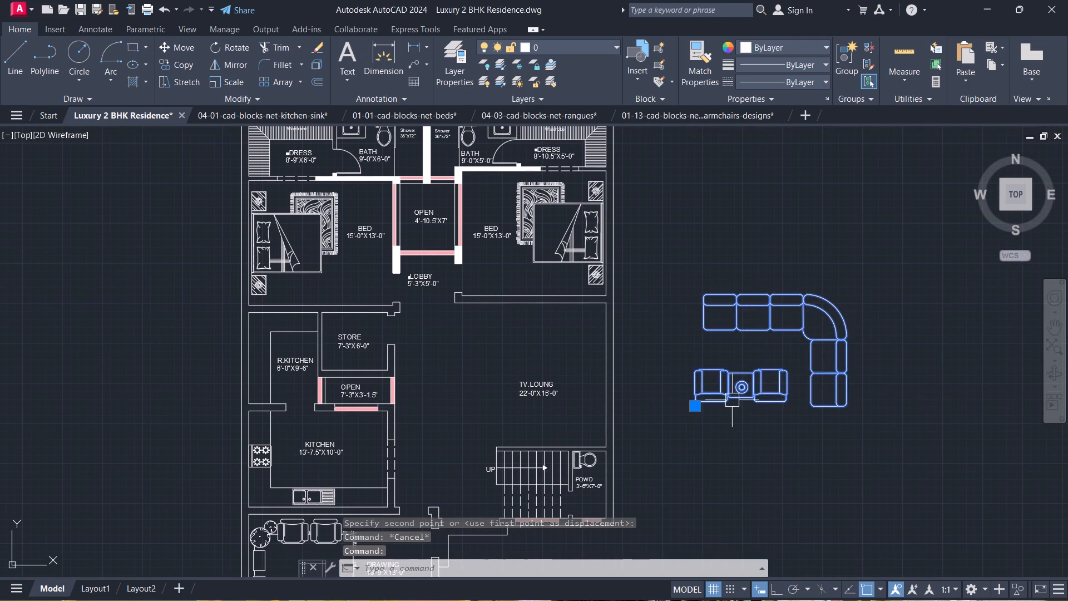
type("SC")
key("space")
scroll(709, 393, "up", 2)
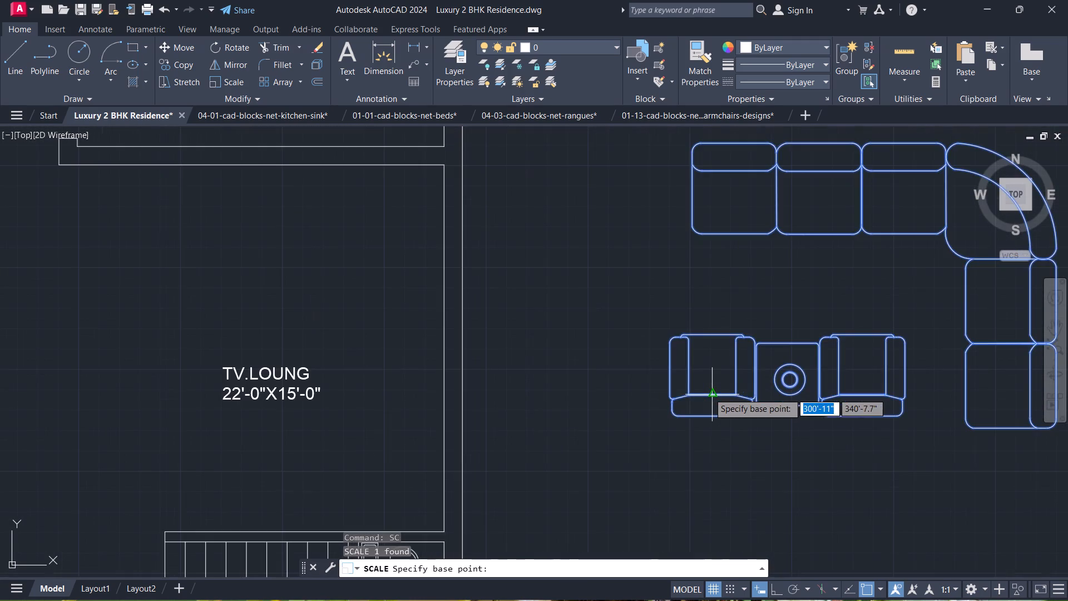
left_click(709, 392)
left_click(807, 329)
key("Escape")
Move the corner sofa set into the northeast corner of the TV lounge, above the room label.
left_click(879, 315)
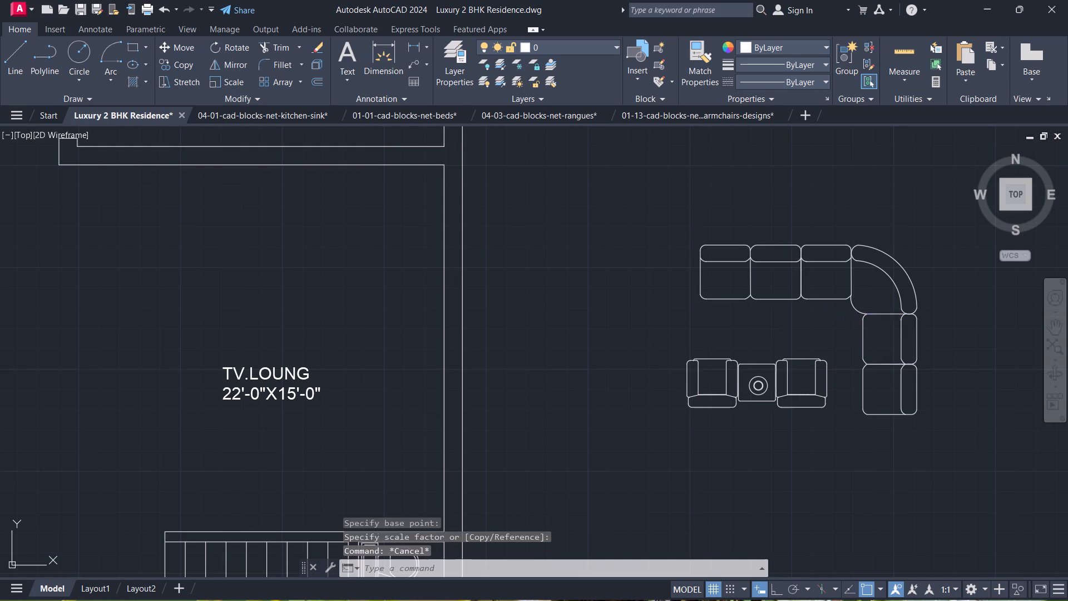
key("m")
key("space")
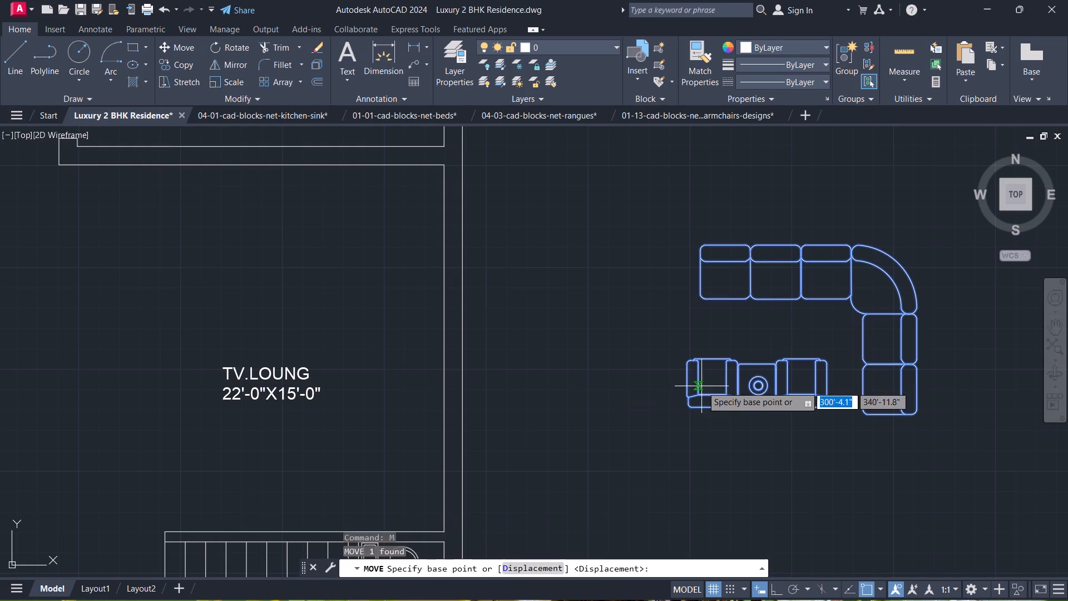
left_click(710, 385)
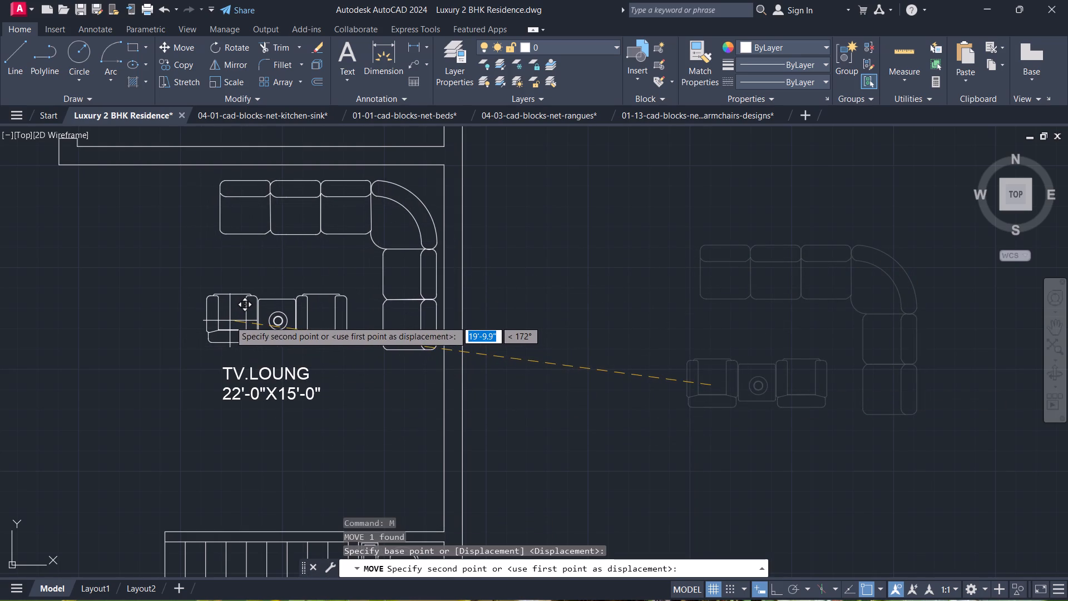
left_click(230, 321)
key("Escape")
Fillet the north wall's west end line with the wall line above the stairs at zero radius, closing the TV lounge's southwest corner.
scroll(228, 339, "down", 1)
middle_click_drag(220, 348, 512, 347)
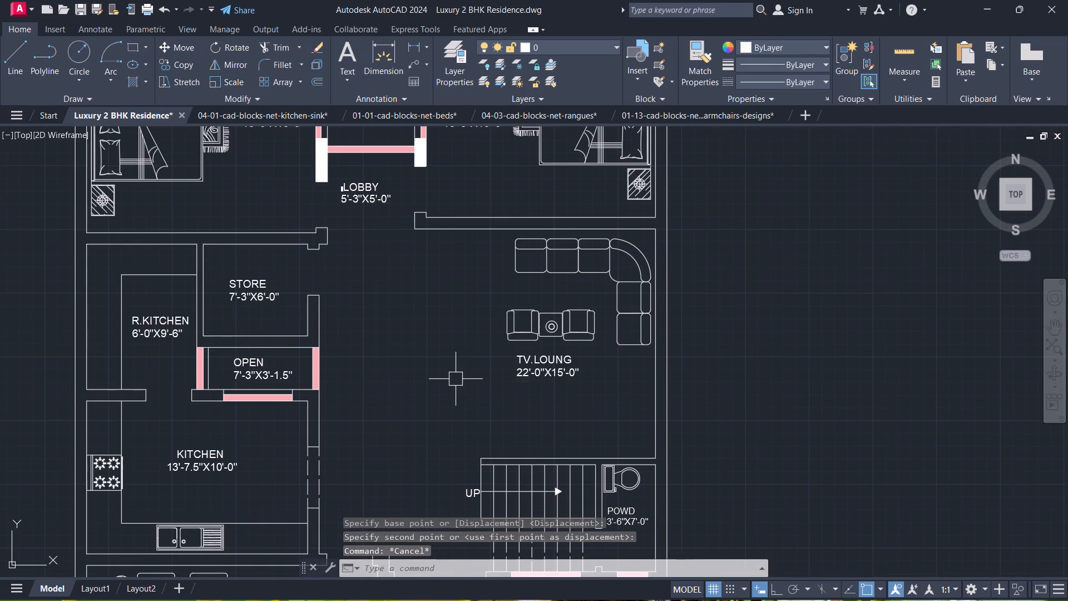
middle_click_drag(456, 380, 552, 380)
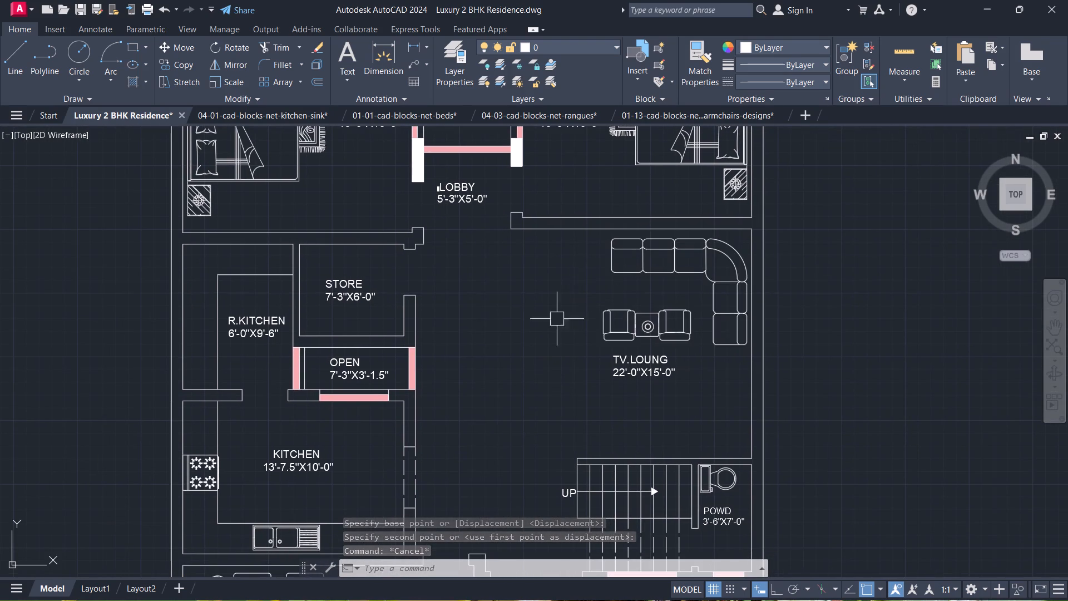
key("f")
key("space")
scroll(514, 251, "up", 1)
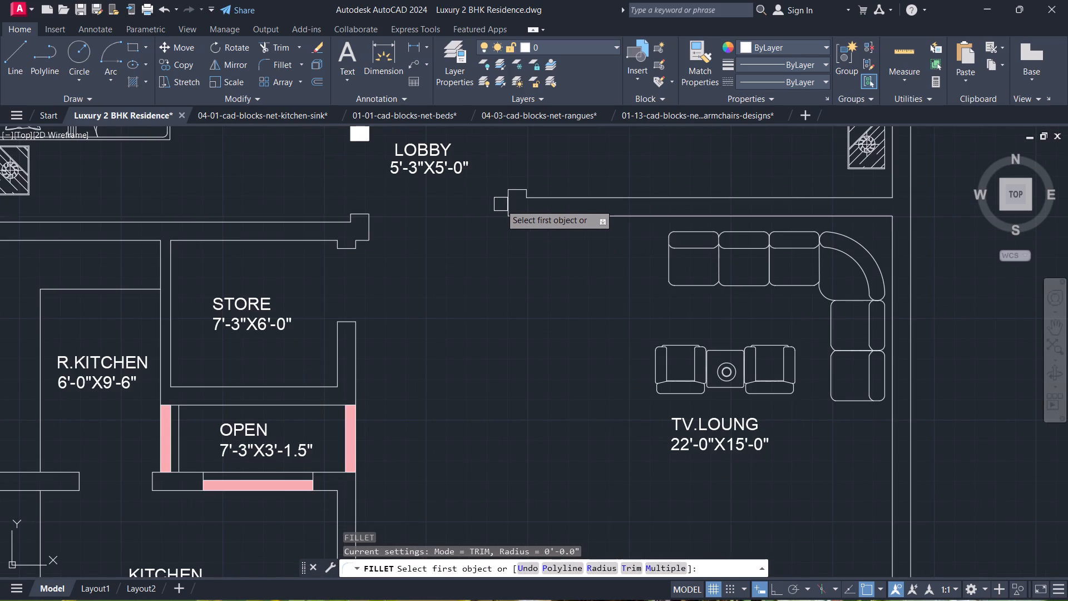
left_click(505, 206)
middle_click_drag(586, 302, 560, 179)
scroll(610, 430, "up", 1)
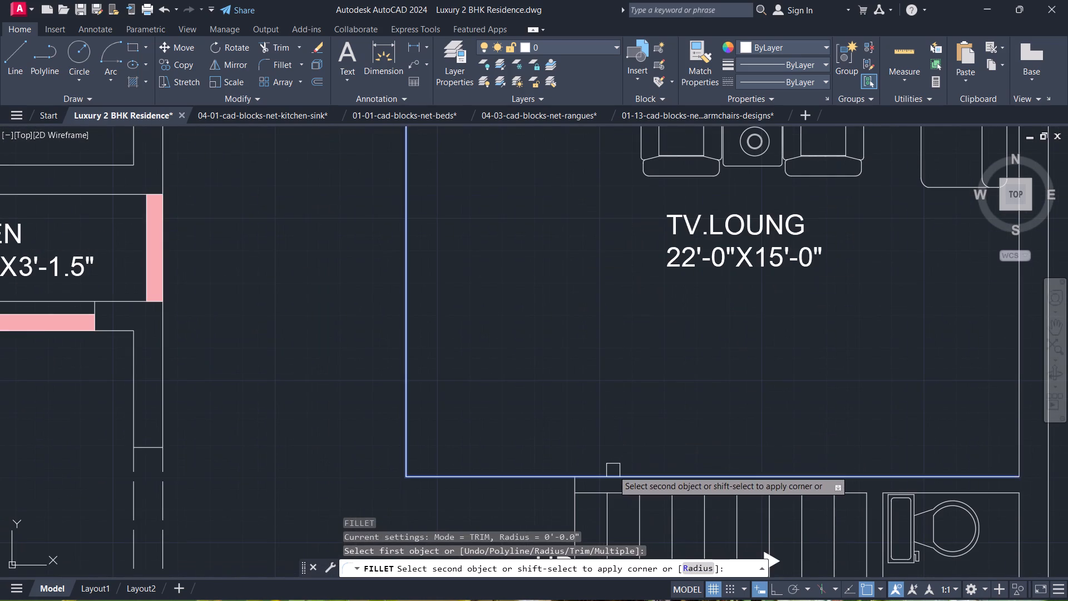
left_click(613, 470)
key("Escape")
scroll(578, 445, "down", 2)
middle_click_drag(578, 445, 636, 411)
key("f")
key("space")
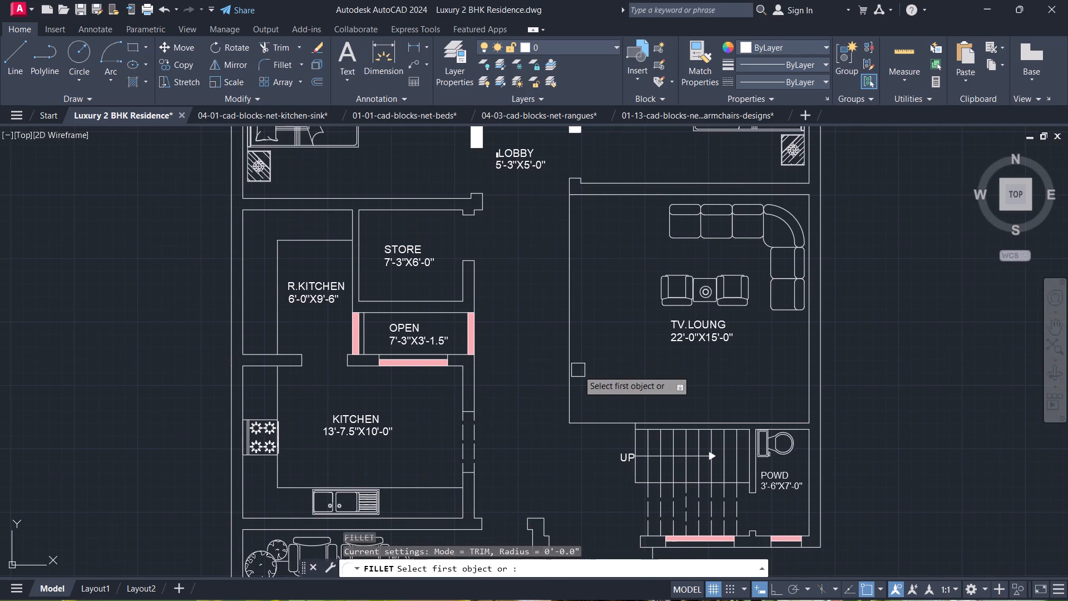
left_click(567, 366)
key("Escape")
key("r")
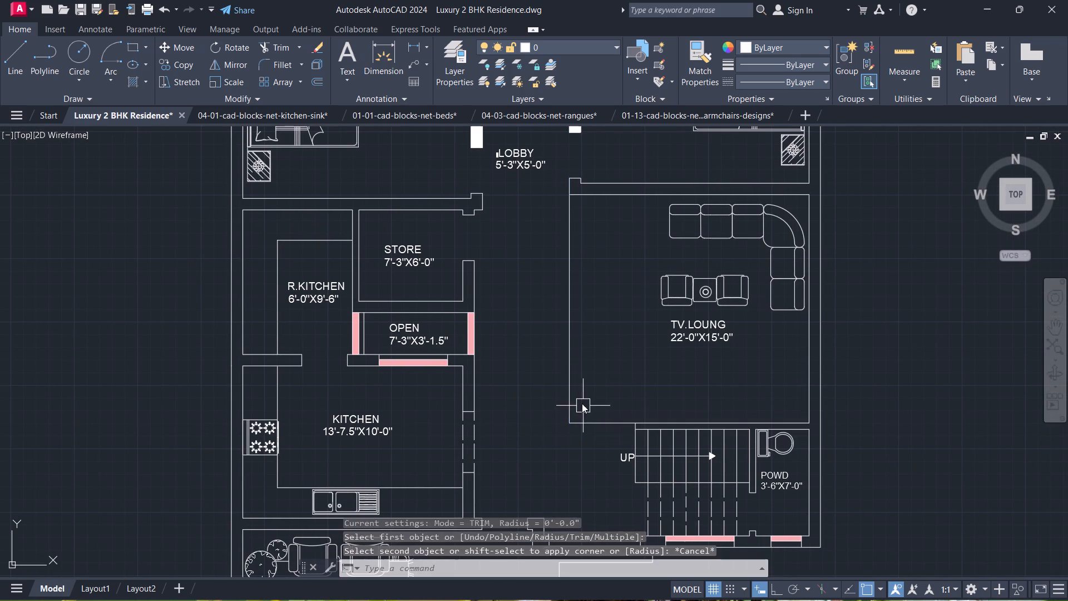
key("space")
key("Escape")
Fillet the TV lounge's southwest corner between its west and south boundary lines with a 6-inch radius.
type("F R")
key("space")
key("6")
key("Return")
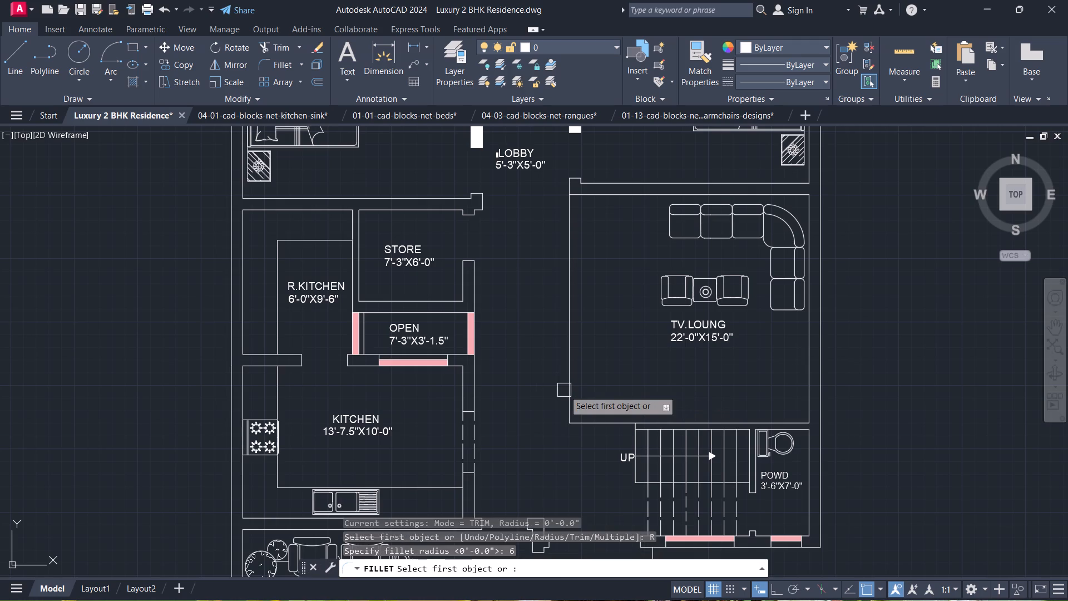
left_click(564, 390)
left_click(594, 422)
key("Escape")
Break the TV lounge's south boundary line at the stair's northwest corner.
scroll(594, 422, "up", 1)
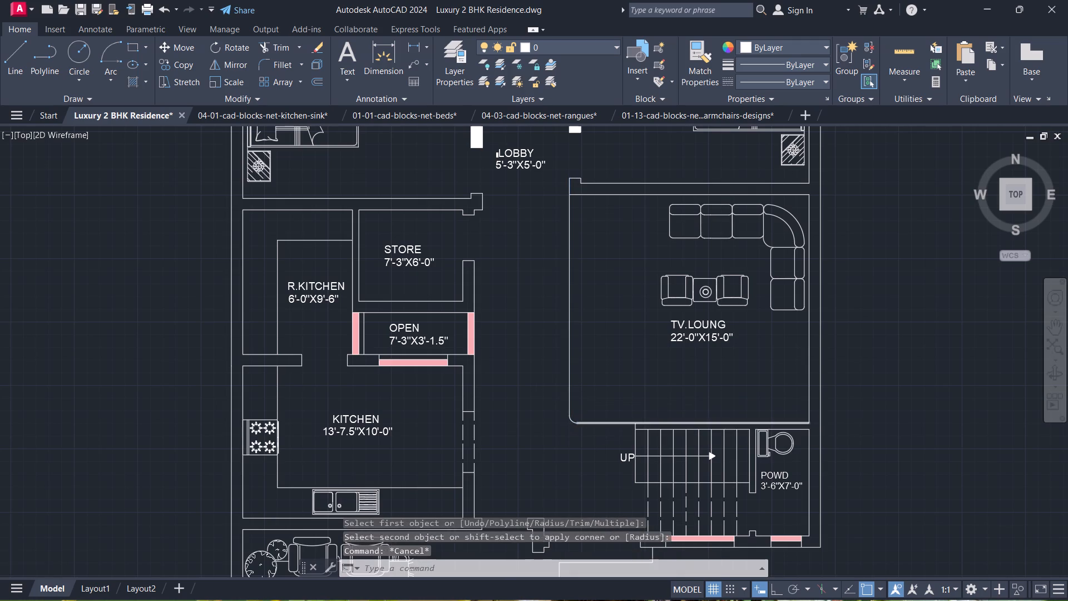
left_click(594, 420)
key("Escape")
left_click(626, 427)
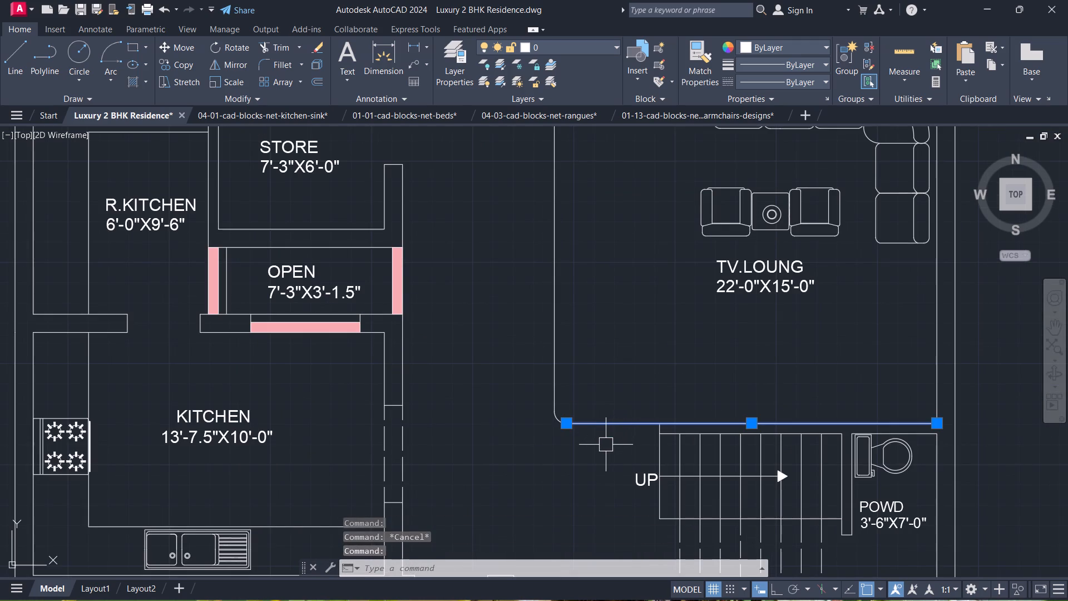
type("BR")
left_click(647, 500)
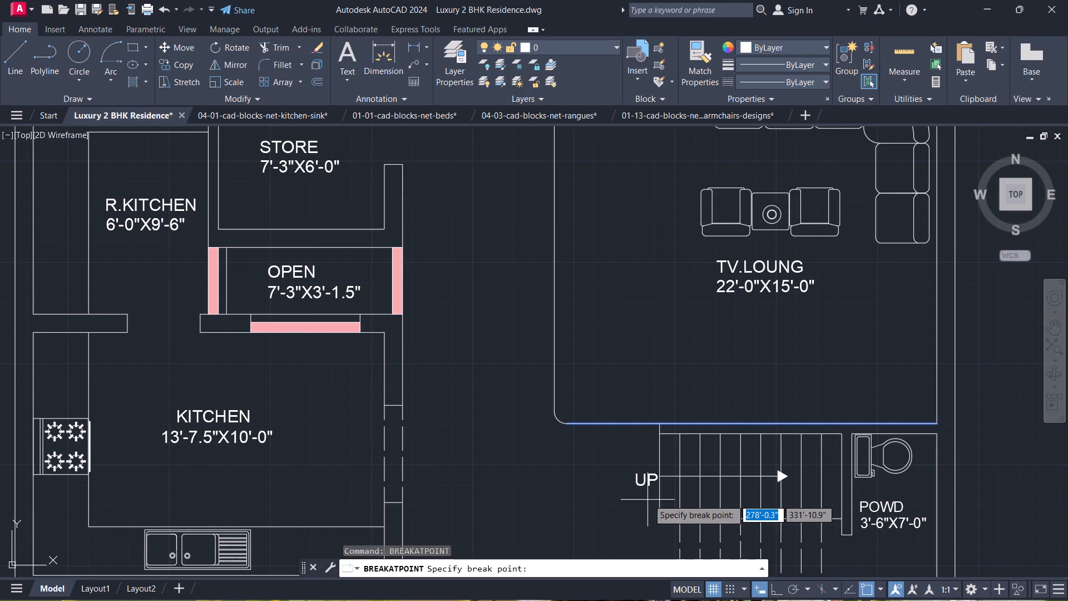
left_click(660, 422)
Break the TV lounge's west boundary line where it meets the inner line of the north wall.
key("space")
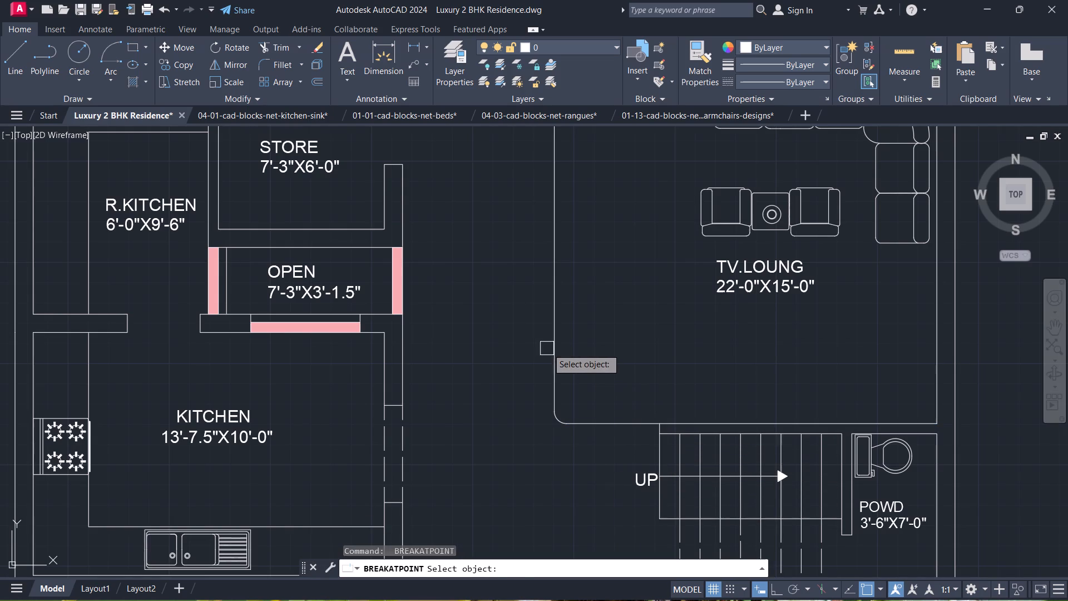
left_click(550, 349)
scroll(578, 348, "up", 1)
middle_click_drag(578, 348, 610, 500)
middle_click_drag(590, 273, 579, 511)
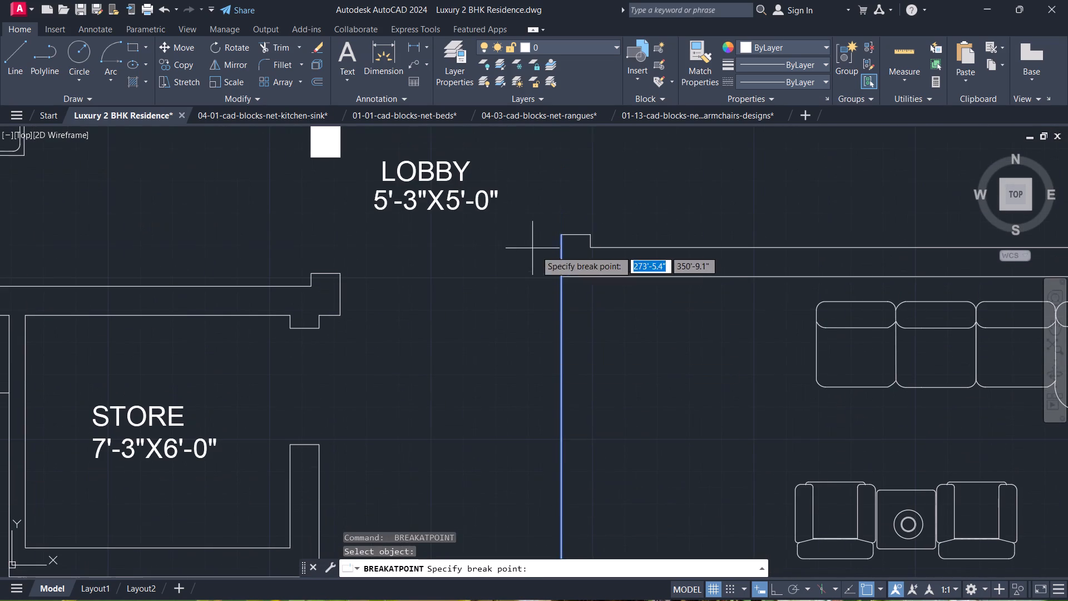
left_click(563, 273)
key("space")
left_click(599, 328)
scroll(626, 409, "down", 3)
key("Escape")
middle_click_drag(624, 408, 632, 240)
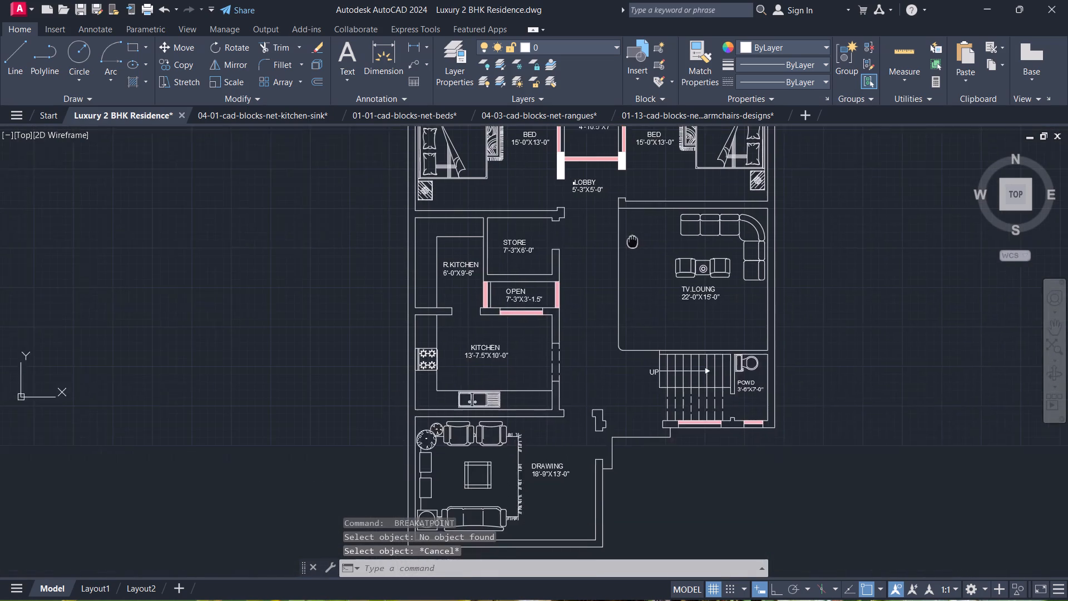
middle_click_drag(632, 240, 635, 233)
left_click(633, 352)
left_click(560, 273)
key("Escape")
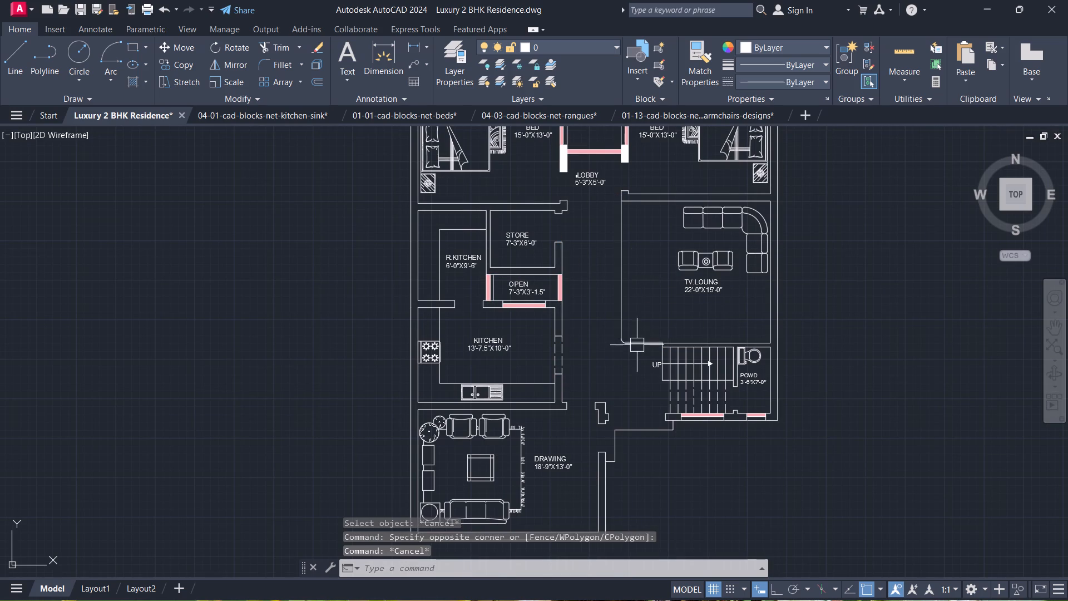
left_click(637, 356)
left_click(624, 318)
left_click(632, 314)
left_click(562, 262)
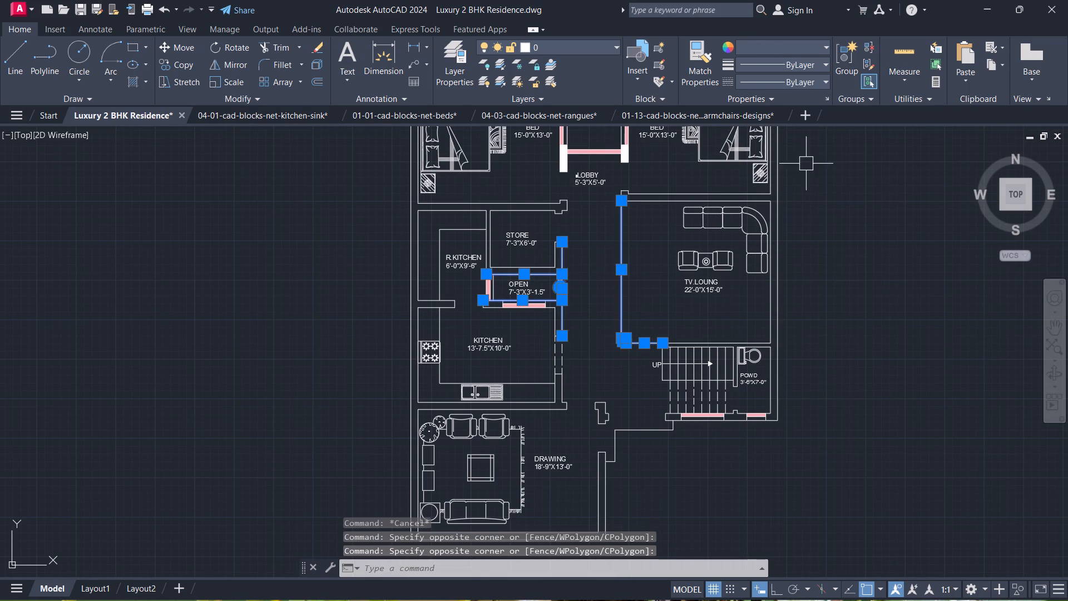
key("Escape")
Change the TV lounge's open west boundary, rounded corner and short south segment up to the stairs to a dashed linetype.
scroll(635, 348, "up", 2)
left_click_drag(639, 352, 635, 346)
left_click(542, 236)
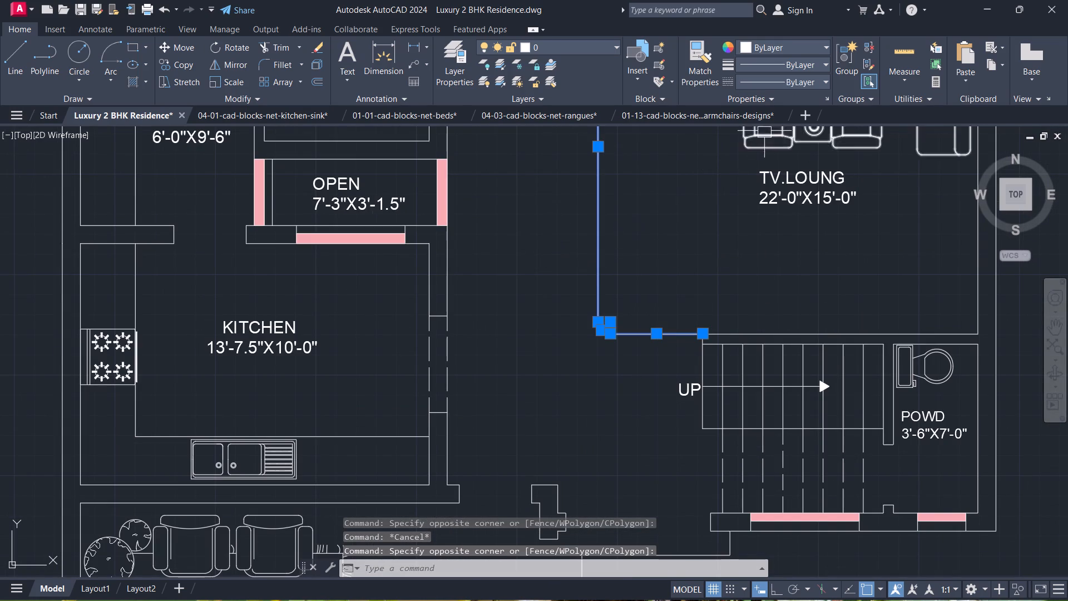
left_click(780, 82)
left_click(783, 126)
key("Escape")
Draw a line across the thickness of the drawing room's south wall at its midpoint.
scroll(734, 196, "down", 3)
middle_click_drag(707, 213, 706, 213)
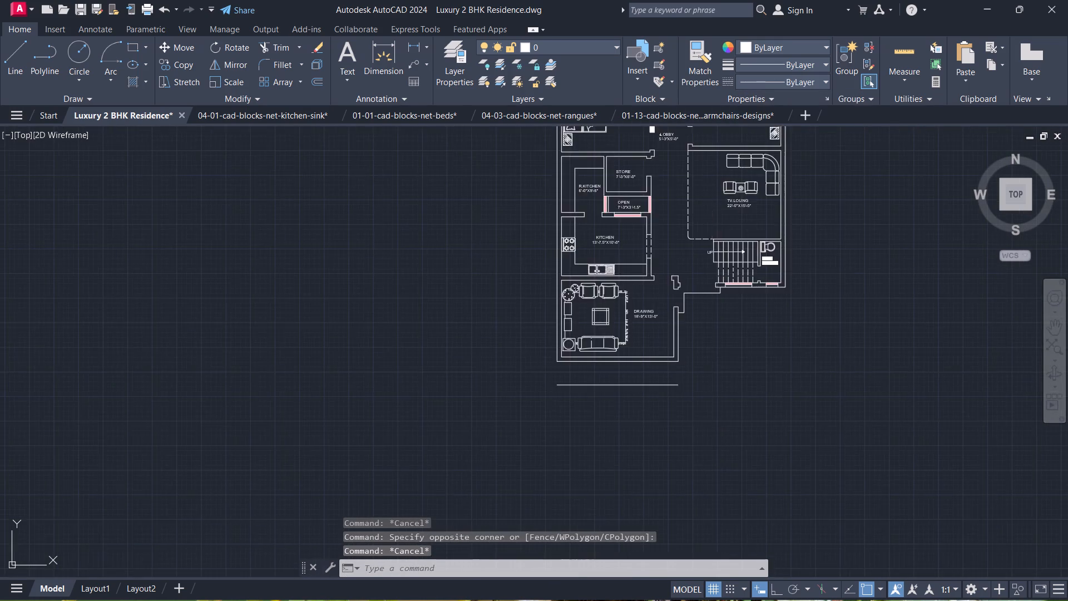
middle_click_drag(706, 213, 676, 345)
scroll(675, 293, "up", 1)
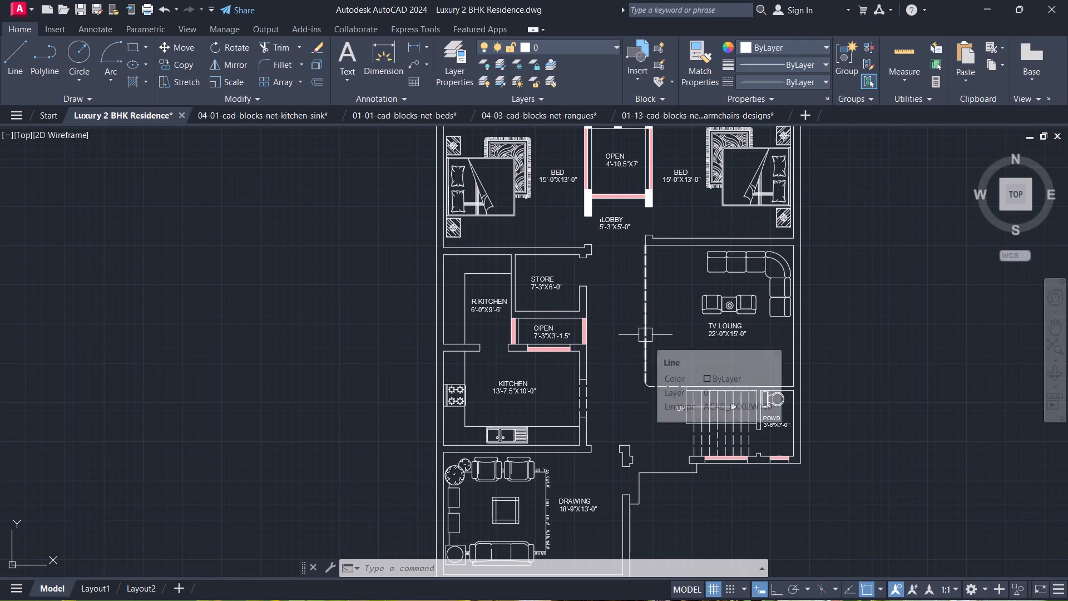
middle_click_drag(529, 451, 585, 210)
scroll(620, 339, "up", 2)
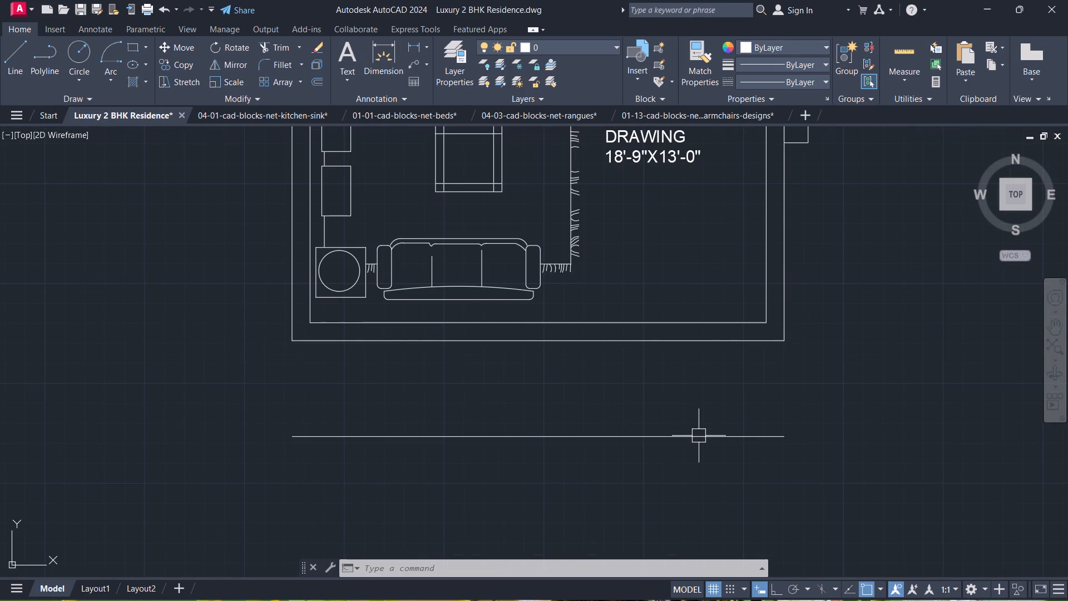
type("L")
key("space")
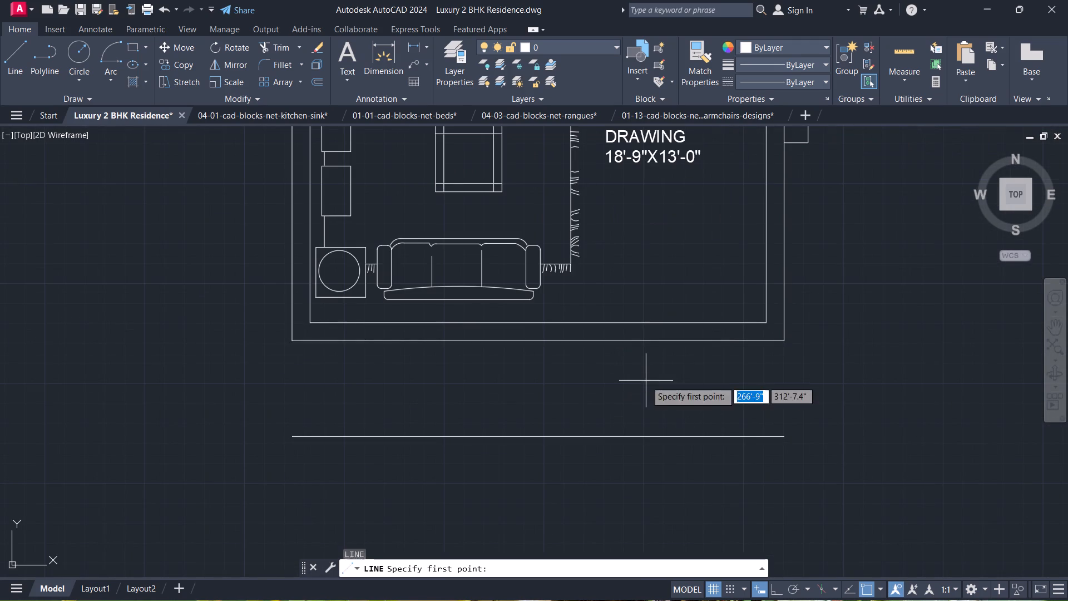
scroll(582, 347, "up", 1)
left_click(512, 309)
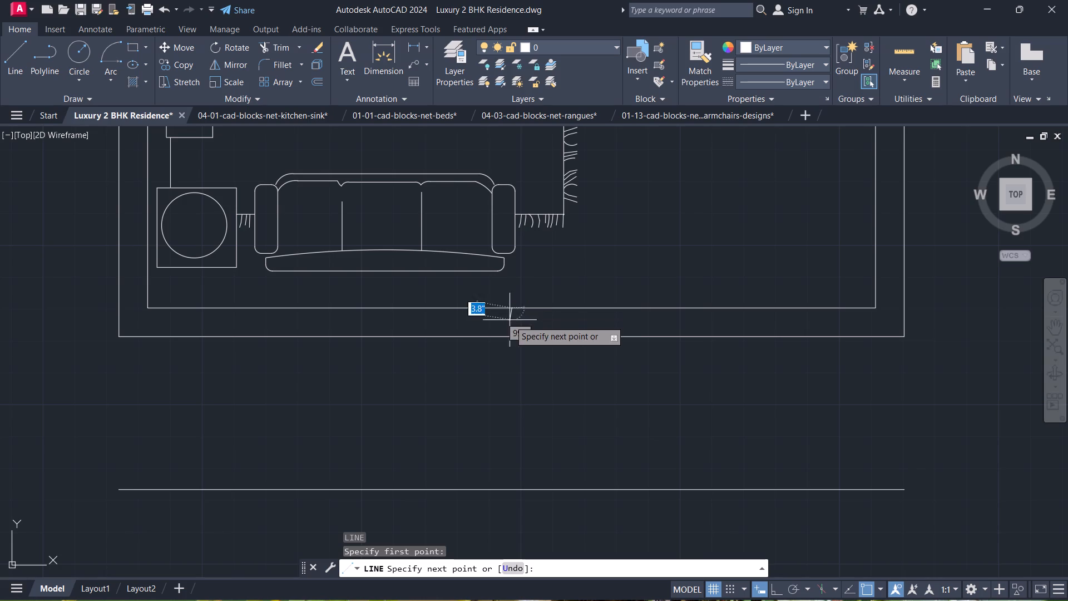
left_click(511, 337)
key("Escape")
Offset the midpoint line 3' to both sides to mark the window's ends in the drawing room's south wall.
type("O")
key("space")
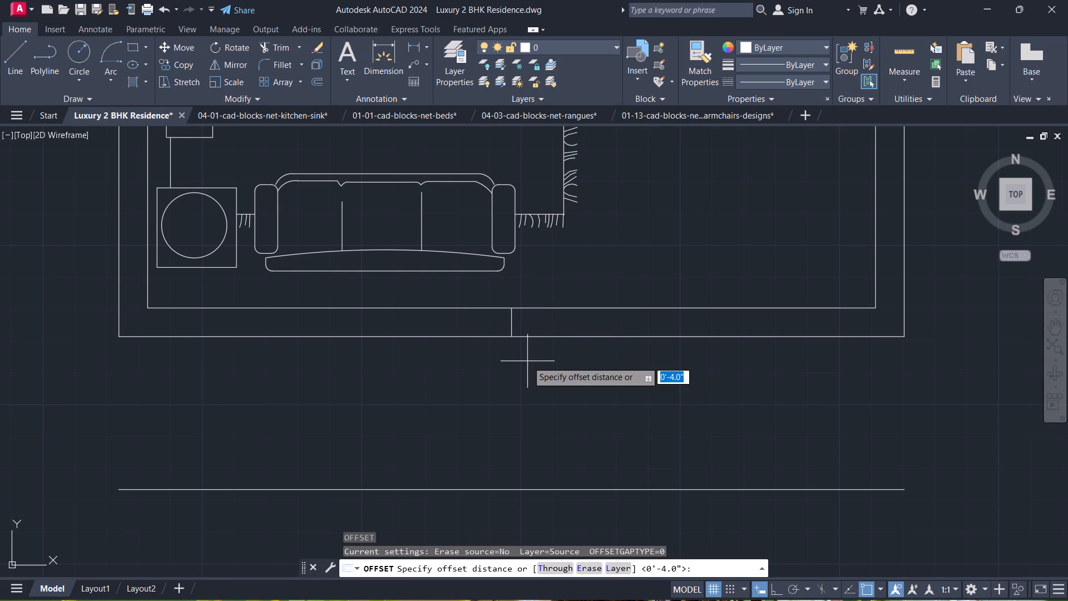
type("3'")
key("Return")
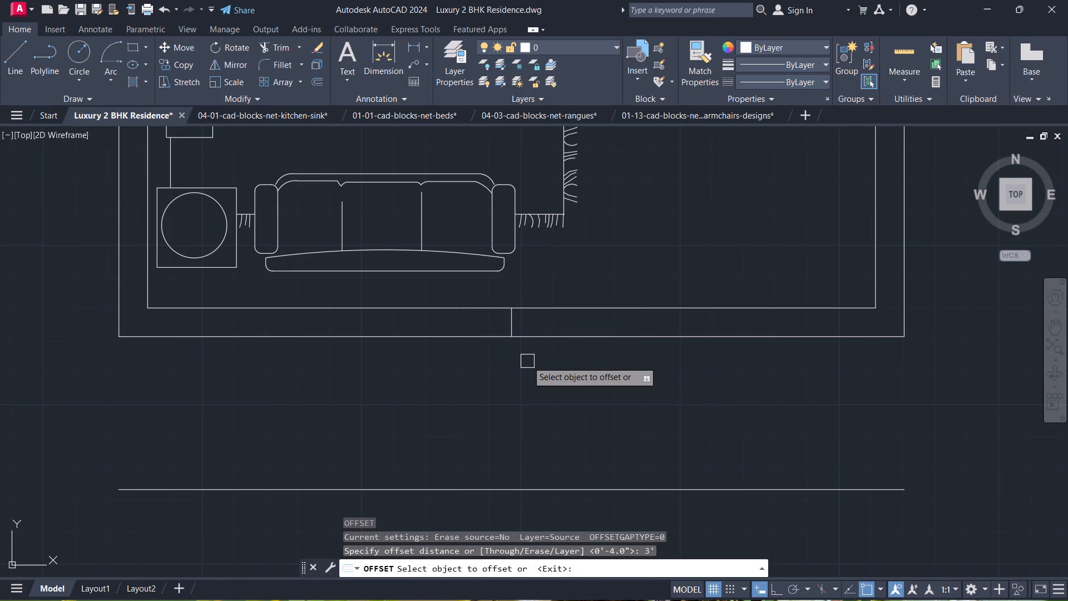
scroll(527, 361, "up", 3)
left_click(481, 280)
left_click(513, 274)
left_click(484, 270)
left_click(428, 269)
key("Escape")
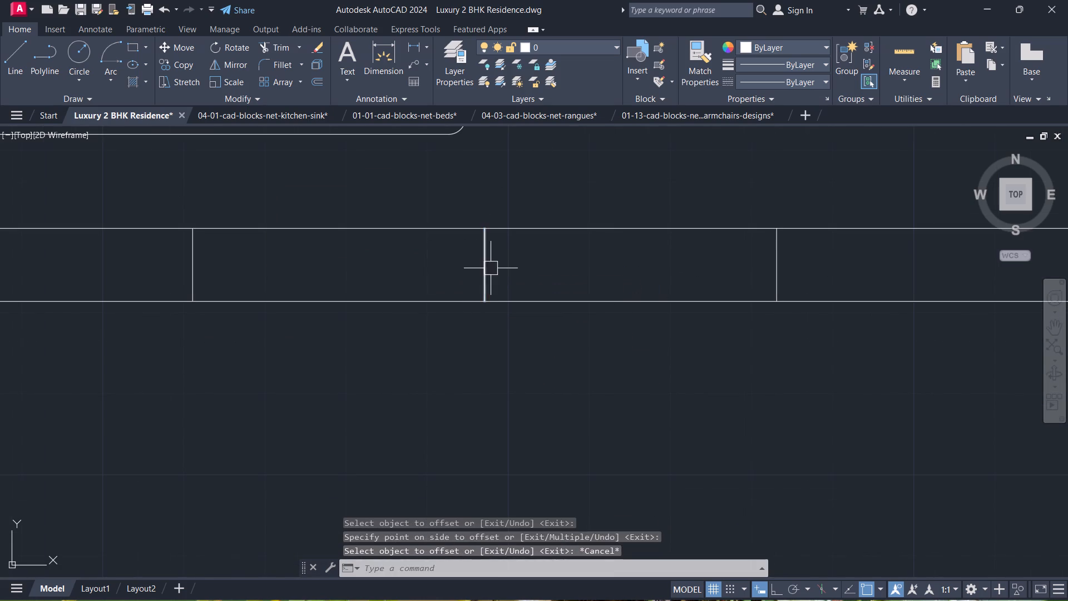
Delete the middle line between the two window end lines.
left_click_drag(491, 268, 464, 266)
left_click(428, 266)
left_click(428, 266)
key("Delete")
Offset the inner line of the drawing room's south wall 4 inches outward, into the wall thickness.
scroll(422, 263, "down", 3)
middle_click_drag(421, 263, 582, 293)
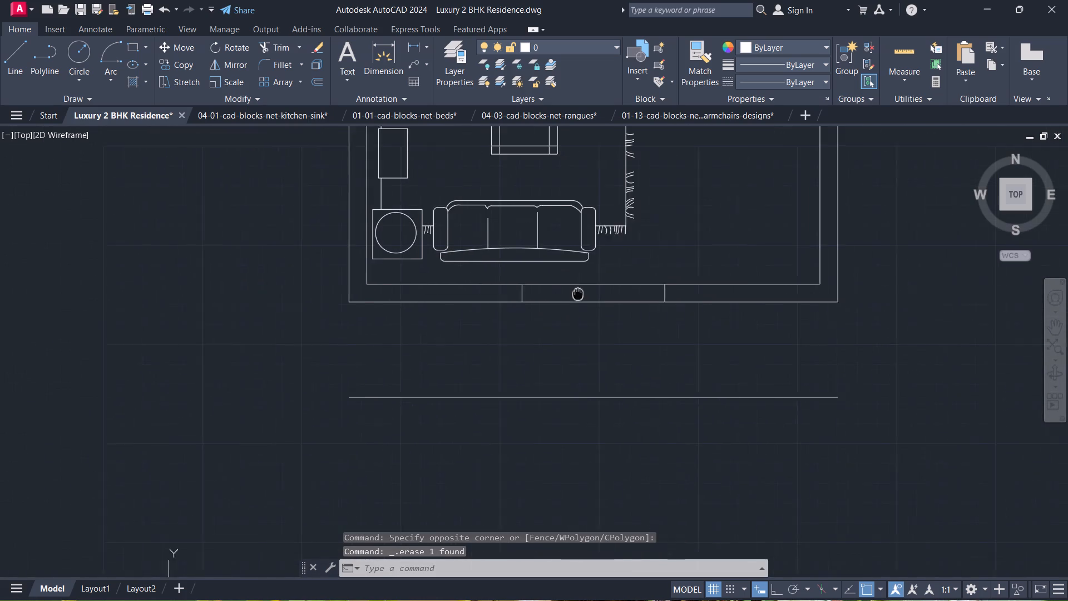
middle_click_drag(582, 293, 604, 295)
type("O")
key("space")
key("4")
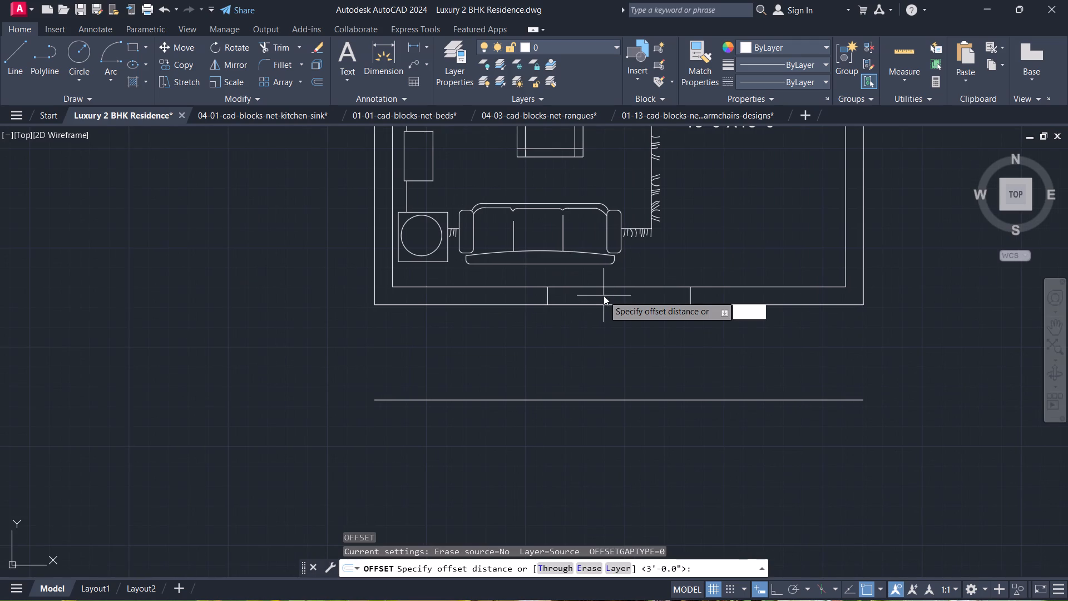
key("Return")
left_click(602, 284)
left_click(606, 296)
key("Escape")
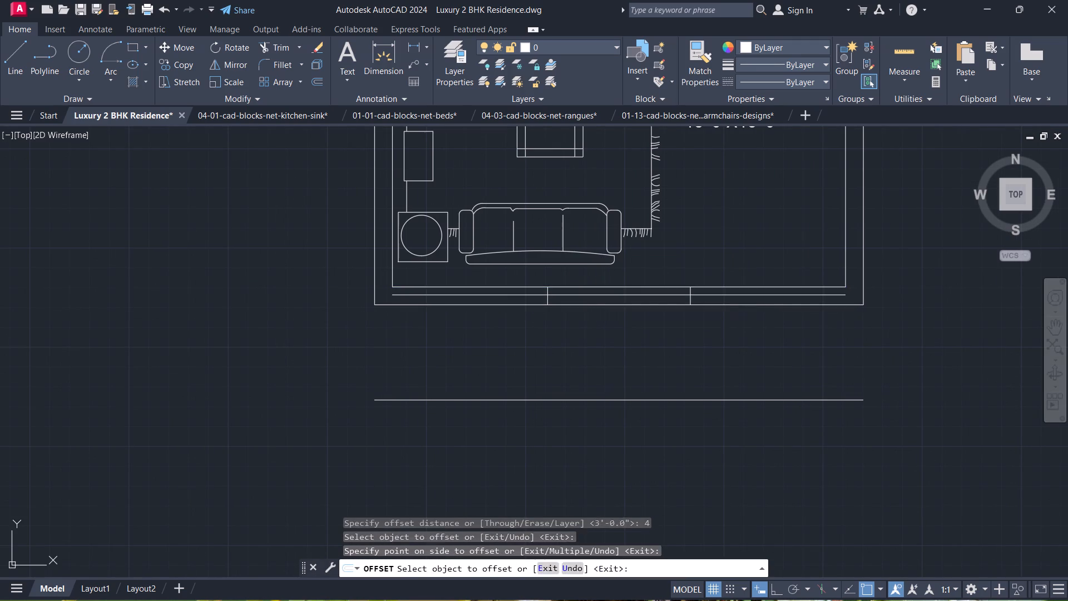
Fill the inner strip of the window opening in the drawing room's south wall with the solid pink hatch.
scroll(606, 296, "up", 2)
type("H")
key("space")
scroll(604, 290, "up", 1)
left_click(604, 275)
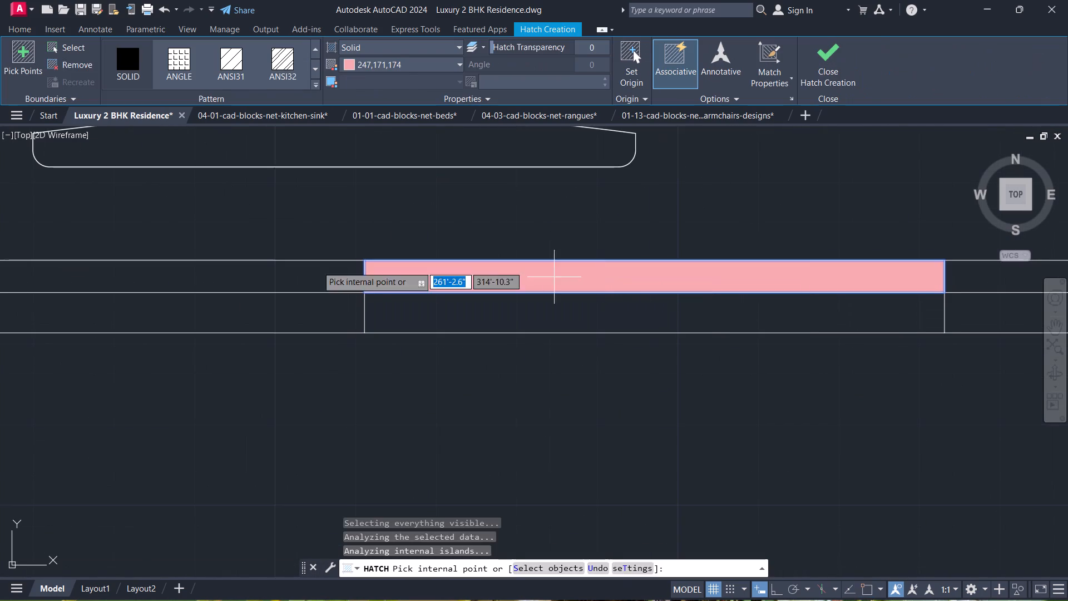
key("Escape")
Trim the offset line beyond both ends of the drawing room's south window.
type("TR")
key("space")
left_click(262, 287)
scroll(637, 306, "down", 2)
middle_click_drag(630, 307, 356, 330)
scroll(482, 332, "up", 1)
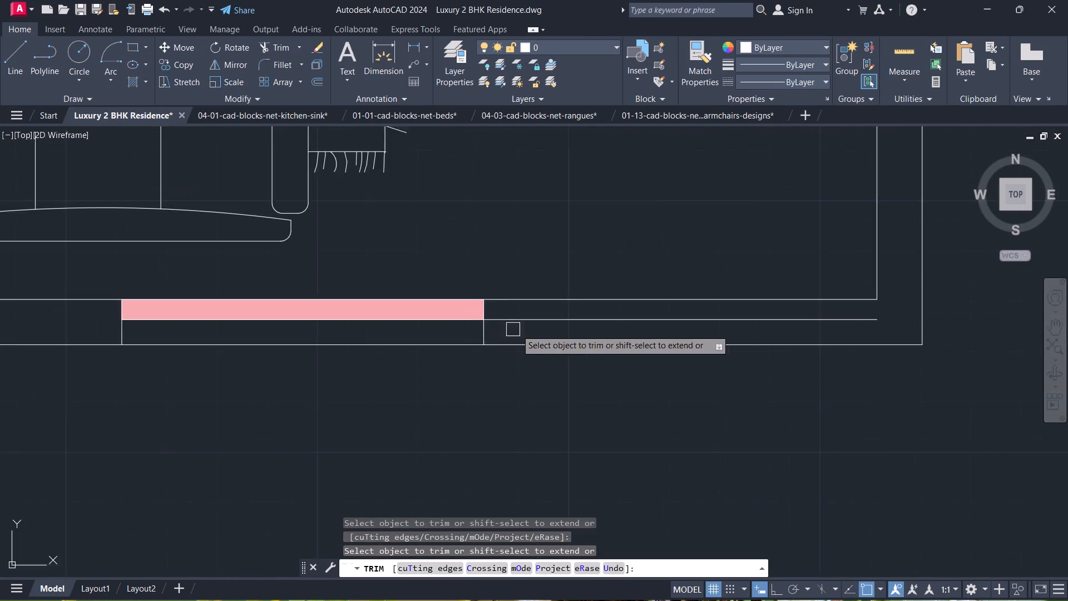
scroll(520, 329, "up", 1)
left_click(545, 311)
key("Escape")
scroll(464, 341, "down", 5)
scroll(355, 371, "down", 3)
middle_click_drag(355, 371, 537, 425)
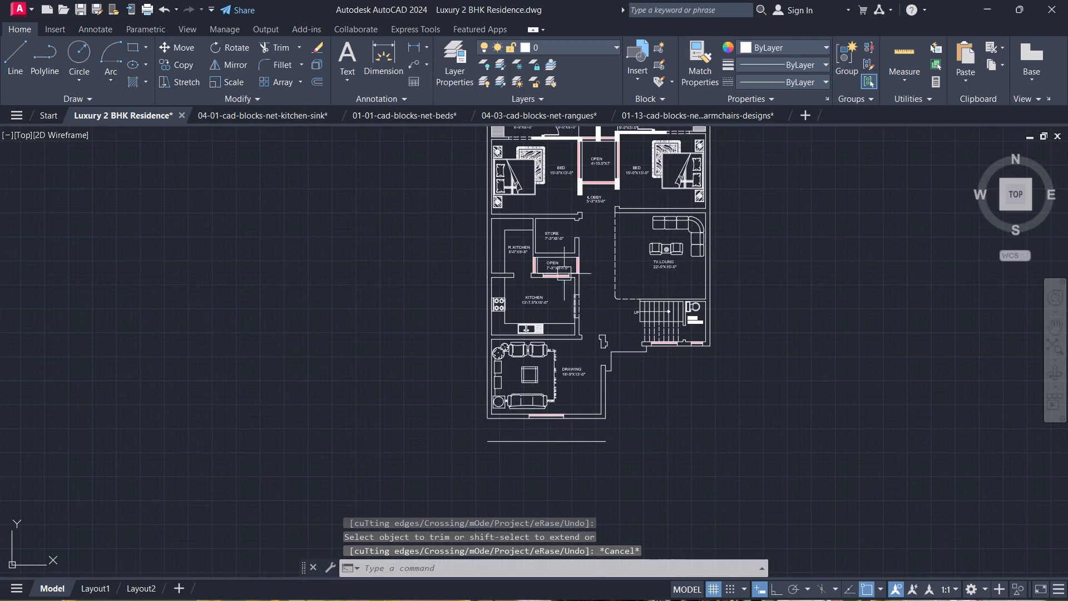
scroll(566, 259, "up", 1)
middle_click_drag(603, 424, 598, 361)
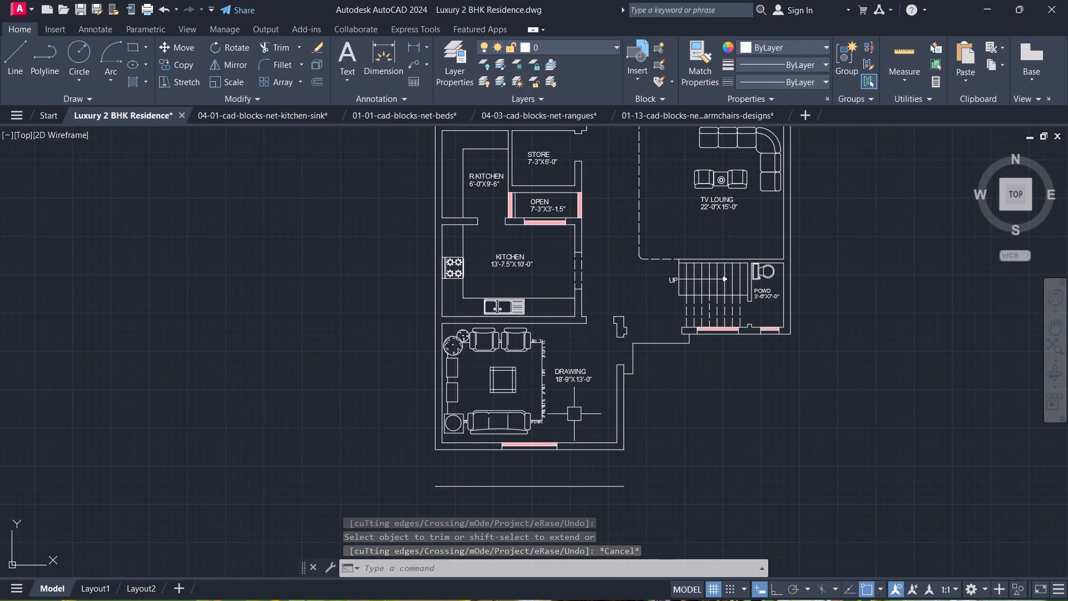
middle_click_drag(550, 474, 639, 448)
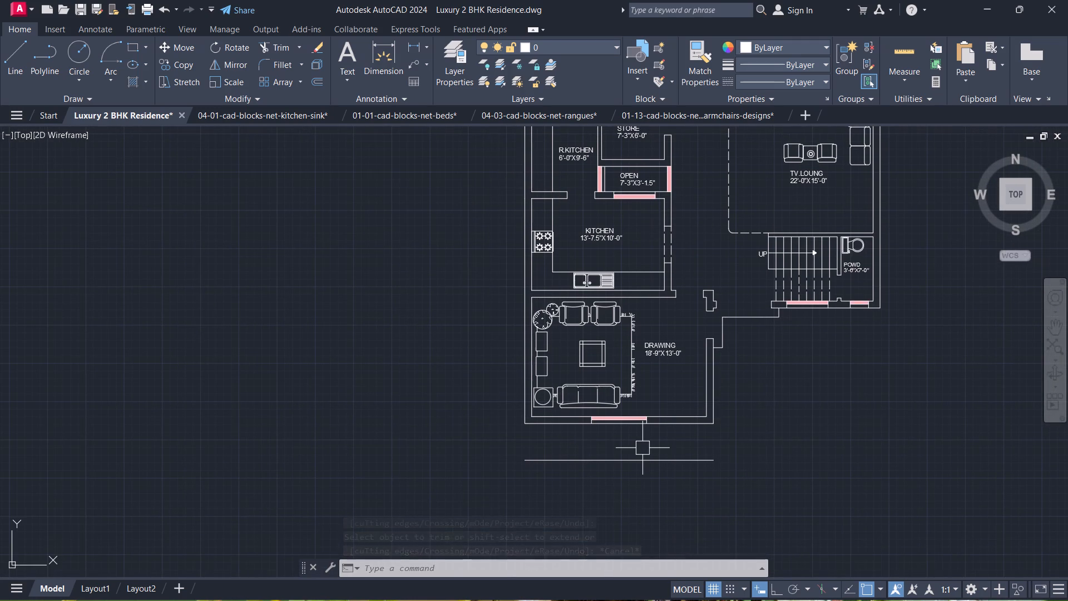
Switch to the Fuji window.
key("alt+Tab")
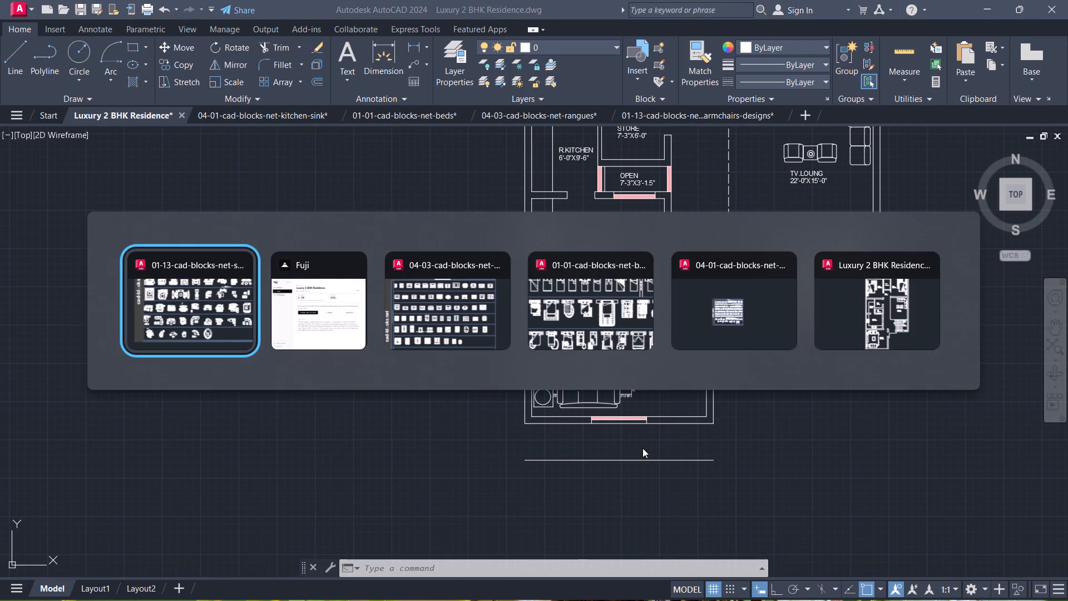
key("alt+Tab")
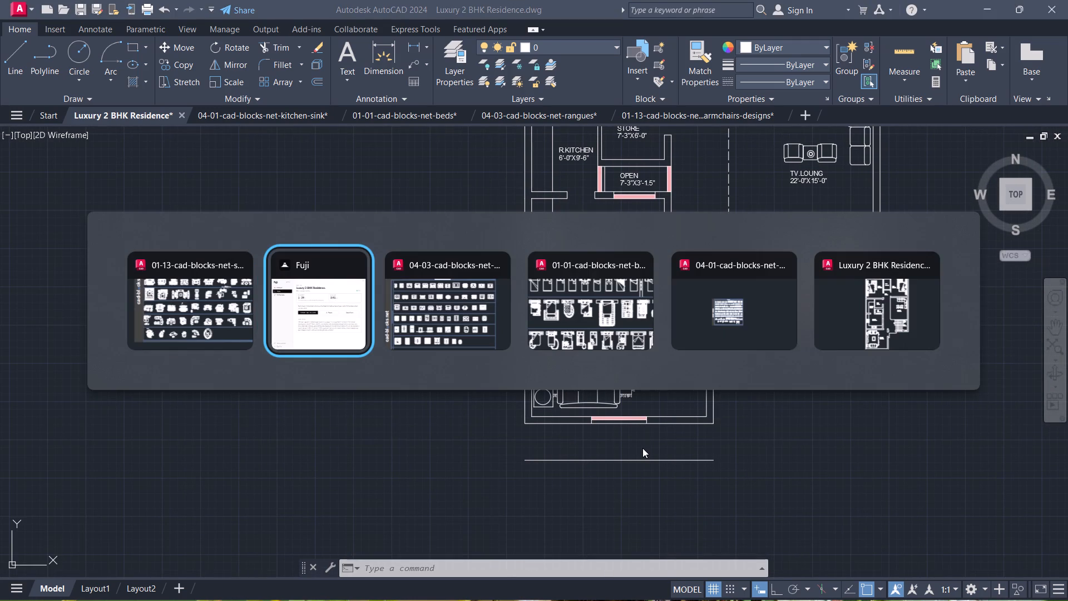
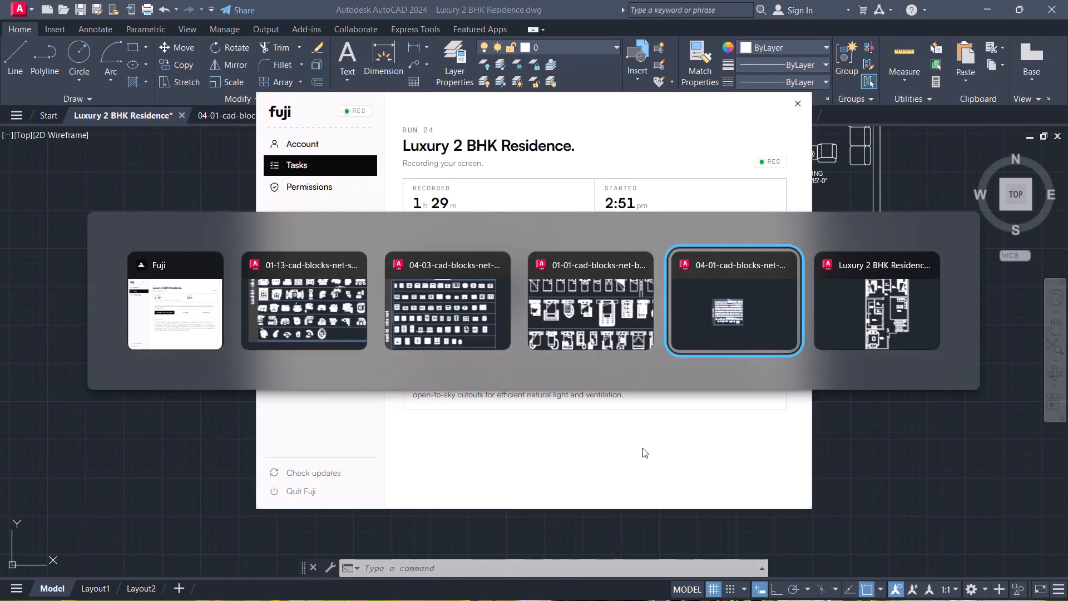
Switch to AutoCAD and close the sofa, rangues, beds and kitchen-sink block drawings without saving, leaving only Luxury 2 BHK Residence open.
key("alt+Tab")
middle_click_drag(653, 276, 517, 360)
scroll(653, 276, "down", 1)
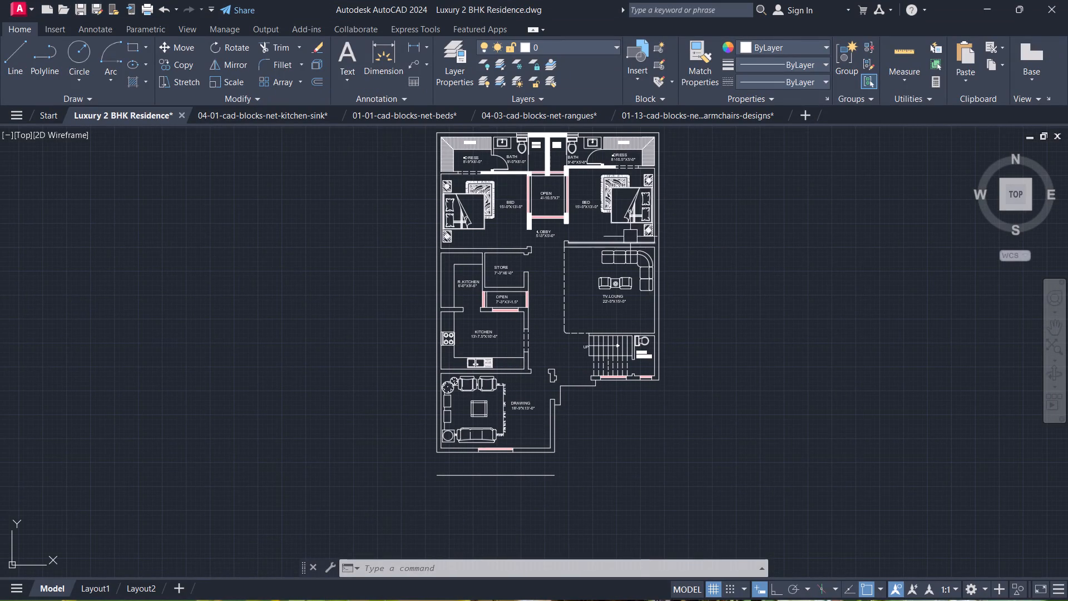
scroll(611, 267, "up", 1)
left_click(754, 117)
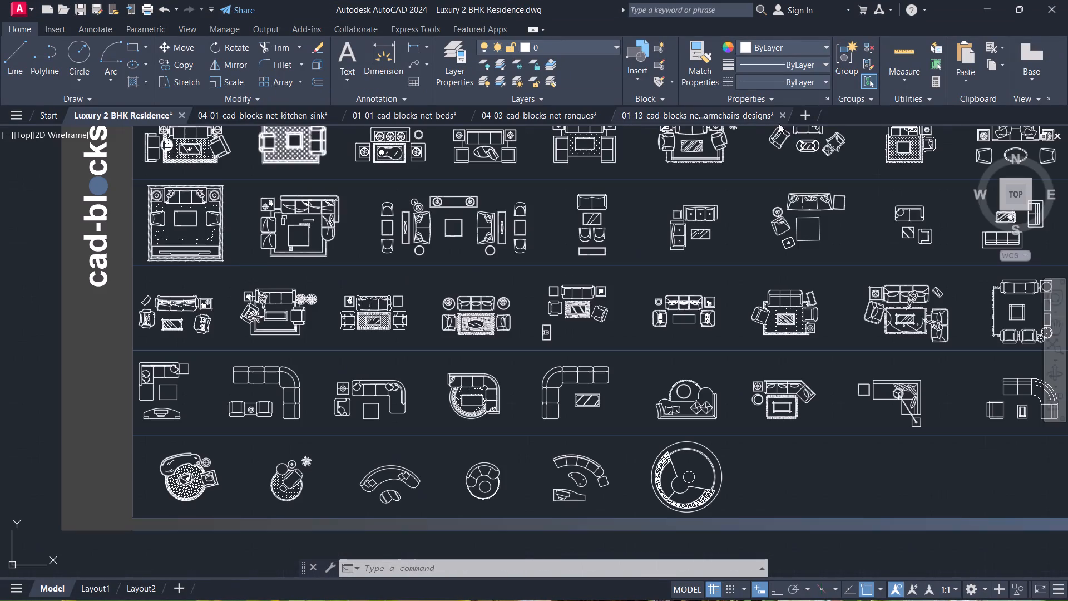
left_click(786, 116)
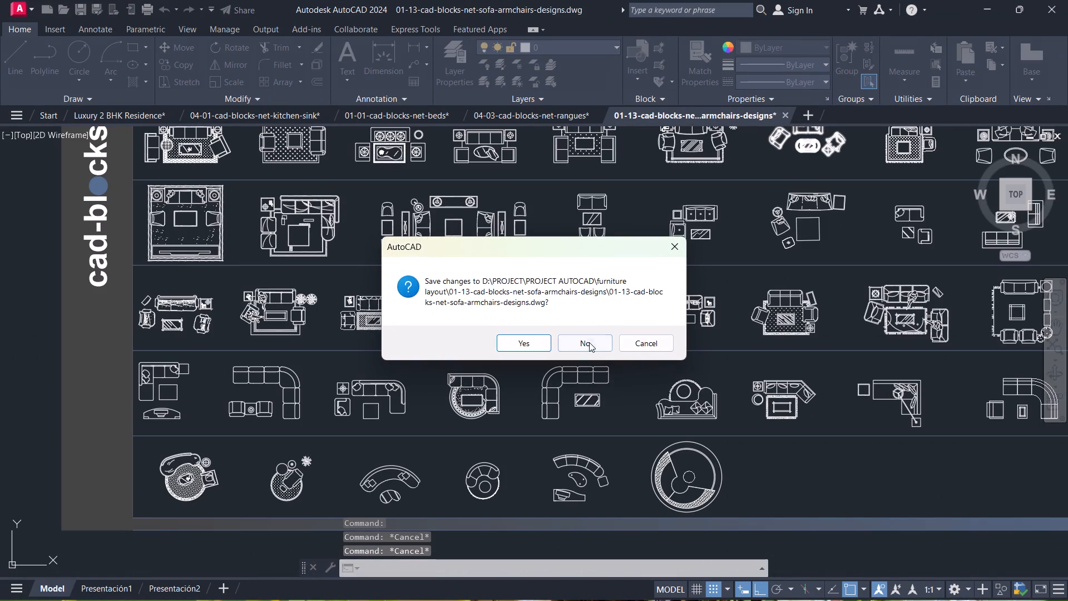
left_click(589, 342)
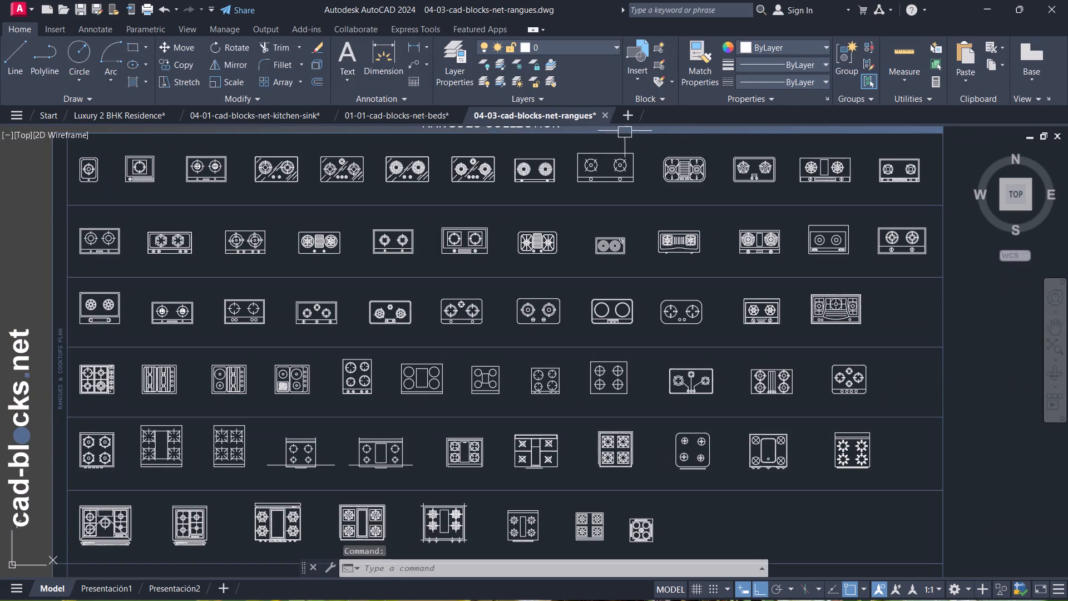
left_click(607, 118)
left_click(552, 332)
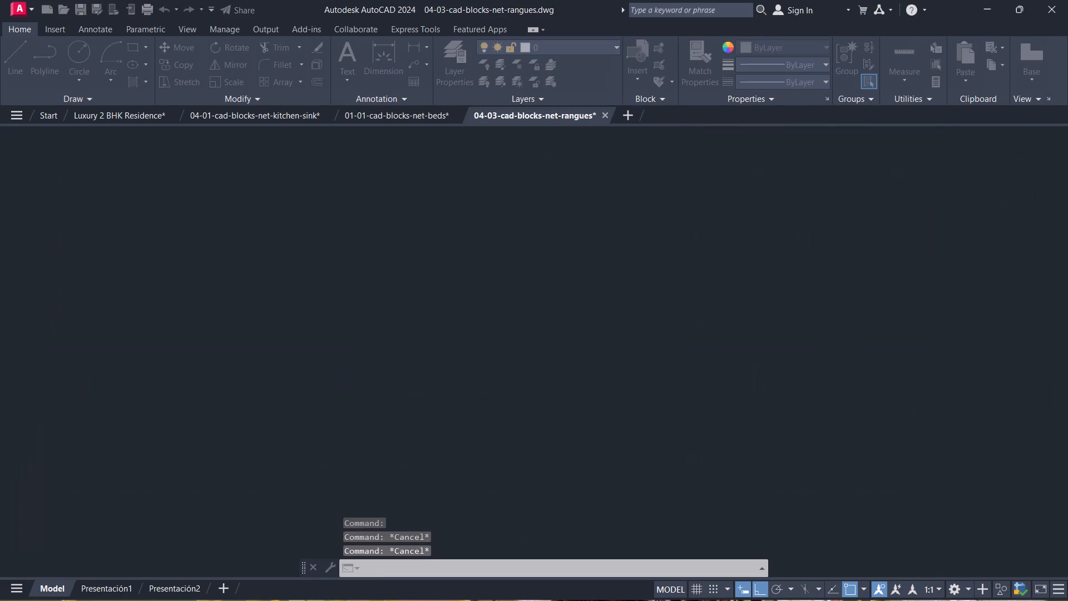
left_click(460, 113)
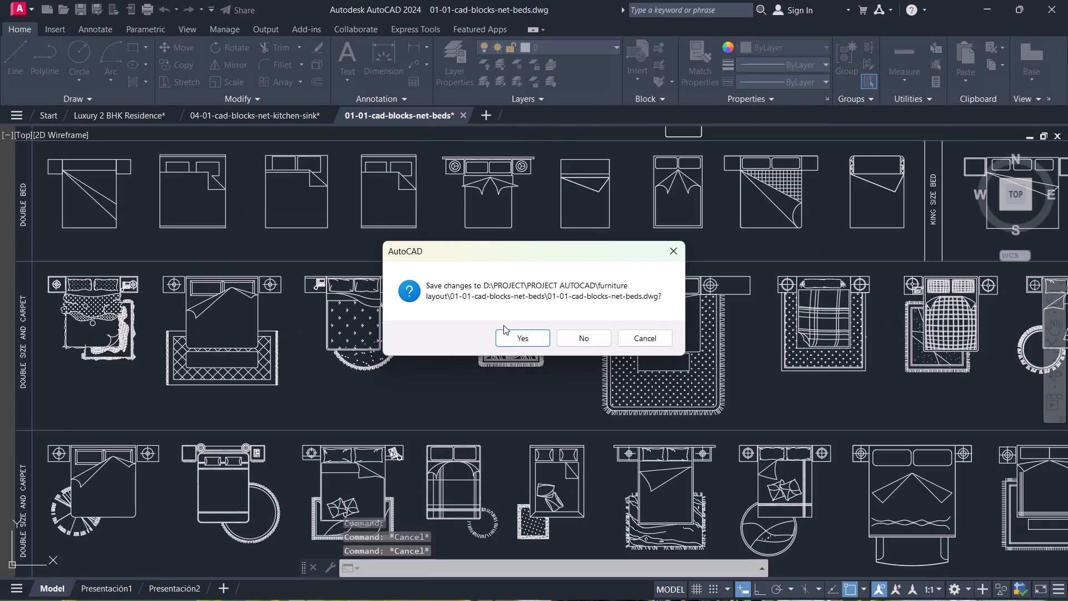
left_click(580, 338)
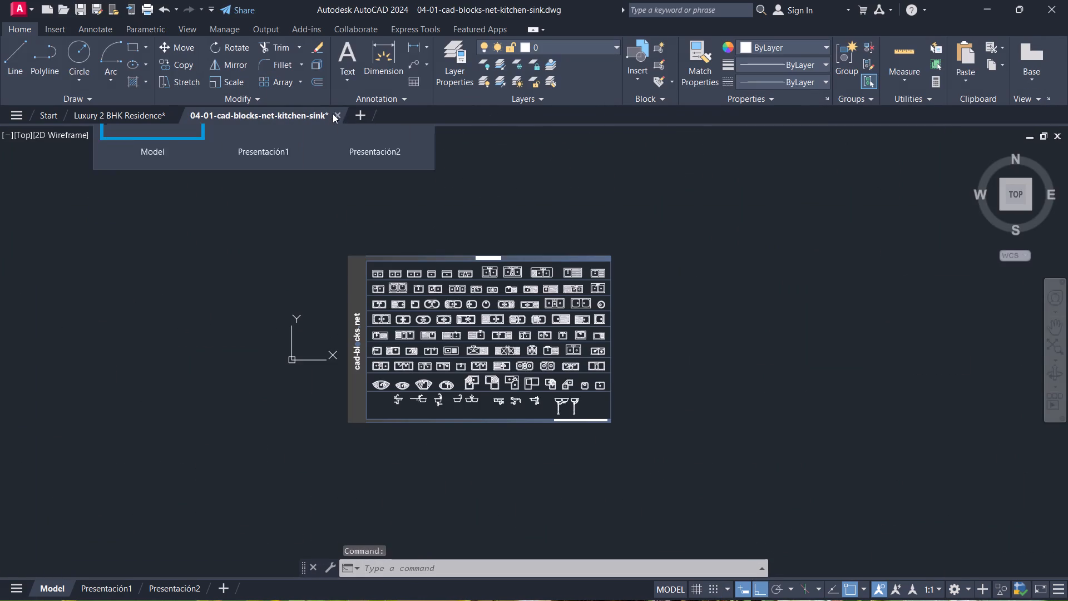
left_click(333, 114)
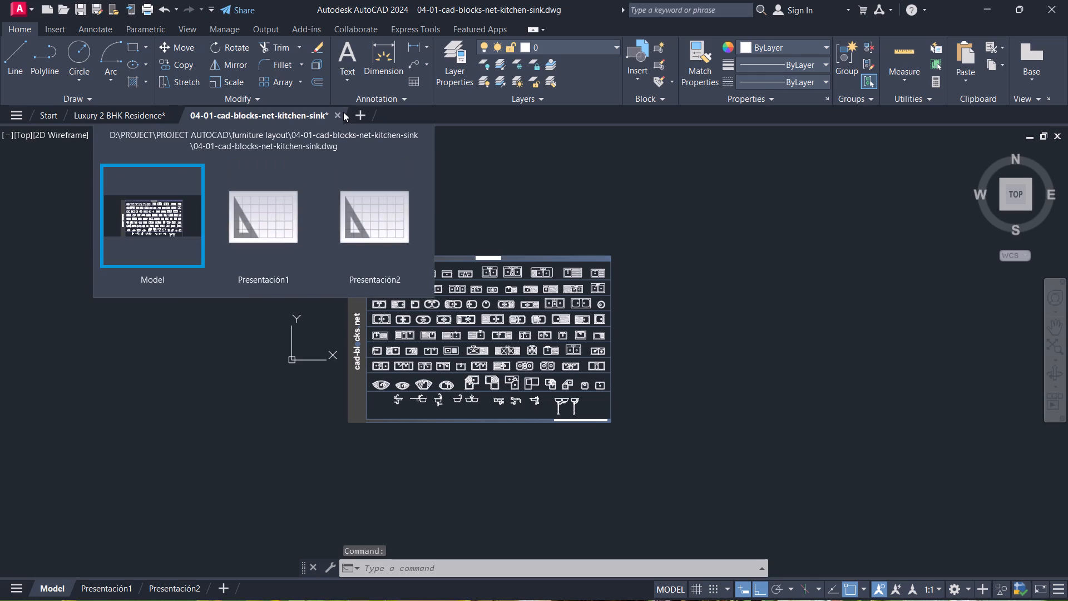
left_click(341, 115)
left_click(567, 342)
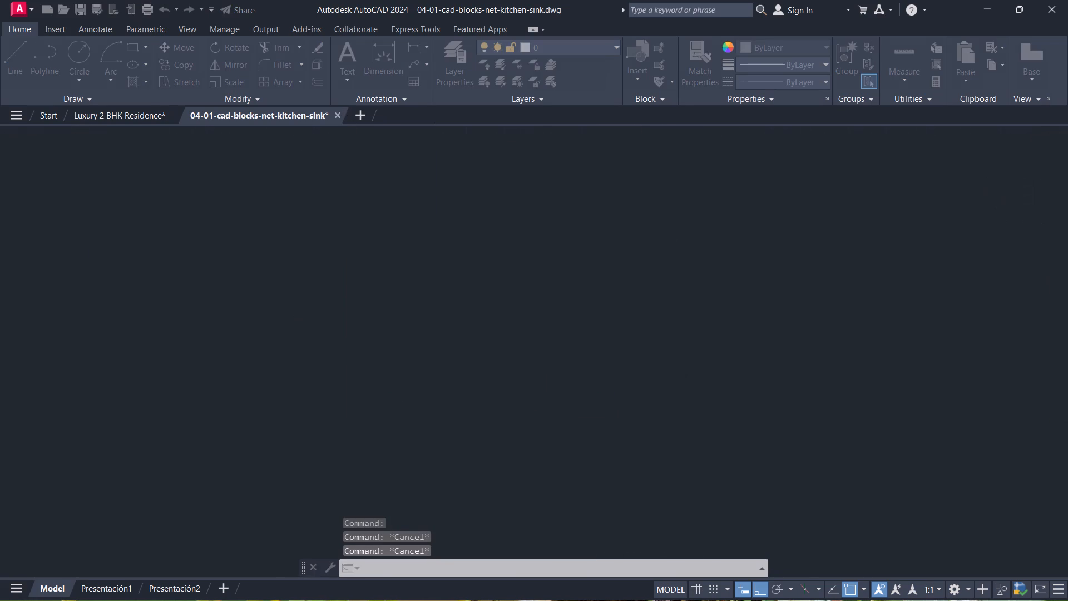
Make the door layer the current layer.
scroll(532, 357, "down", 1)
scroll(582, 333, "up", 2)
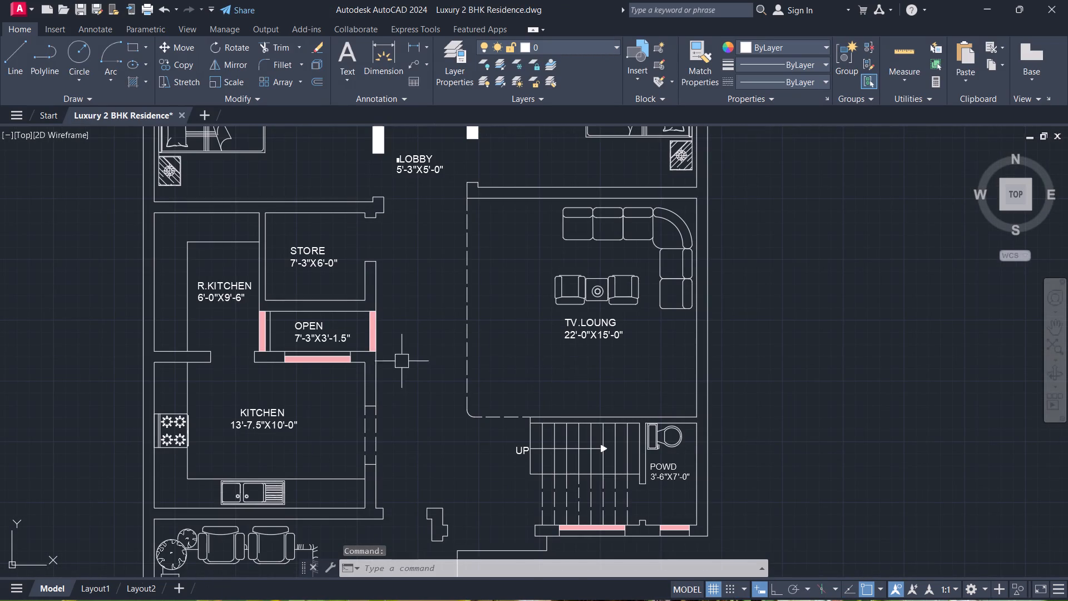
scroll(402, 361, "down", 1)
middle_click_drag(402, 361, 676, 277)
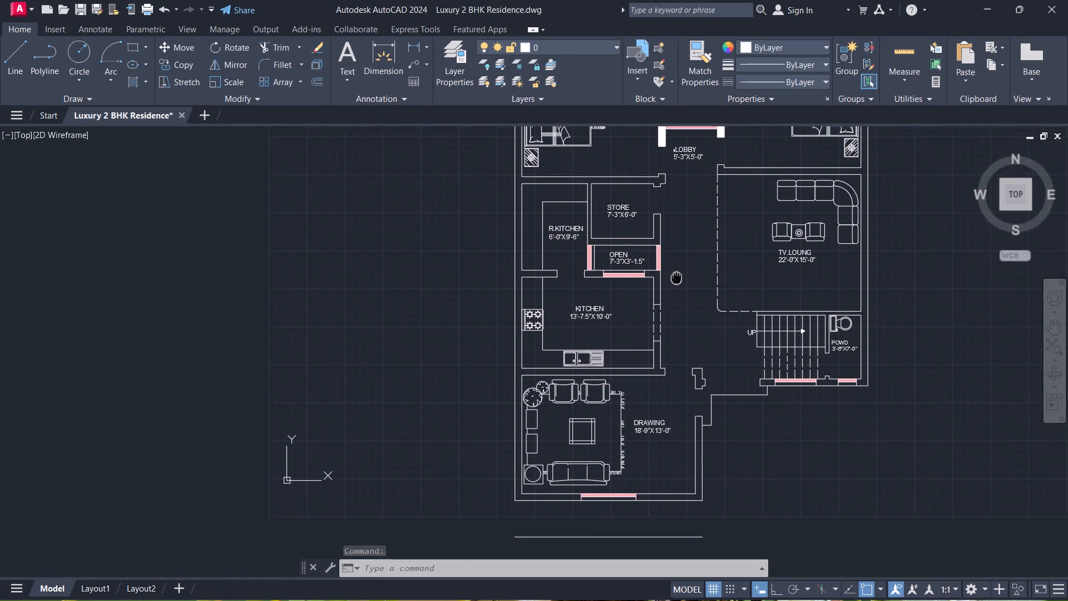
middle_click_drag(676, 277, 616, 294)
middle_click_drag(630, 367, 594, 411)
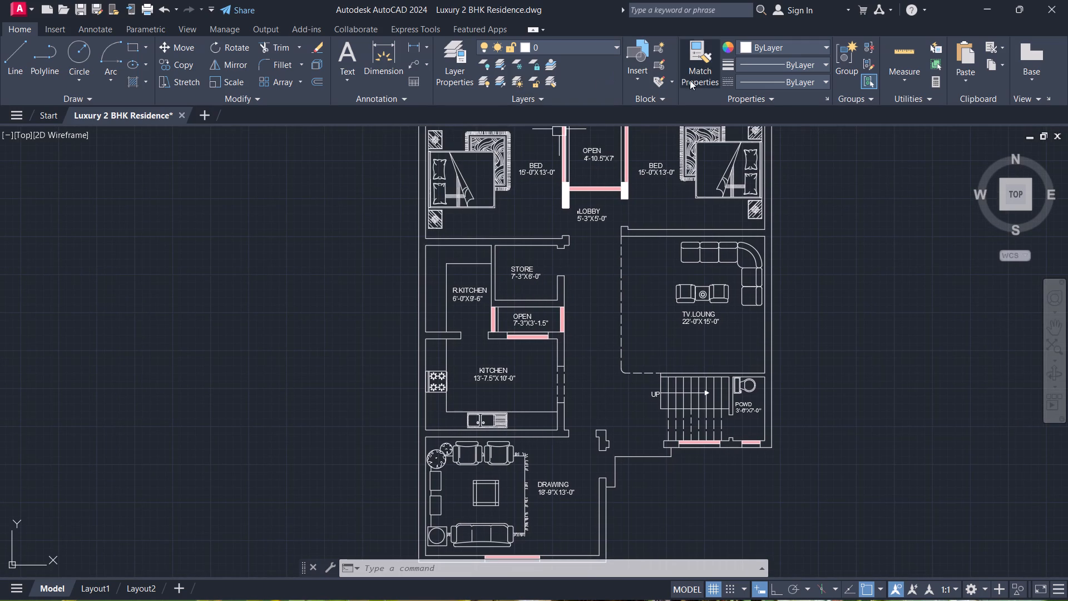
left_click(603, 52)
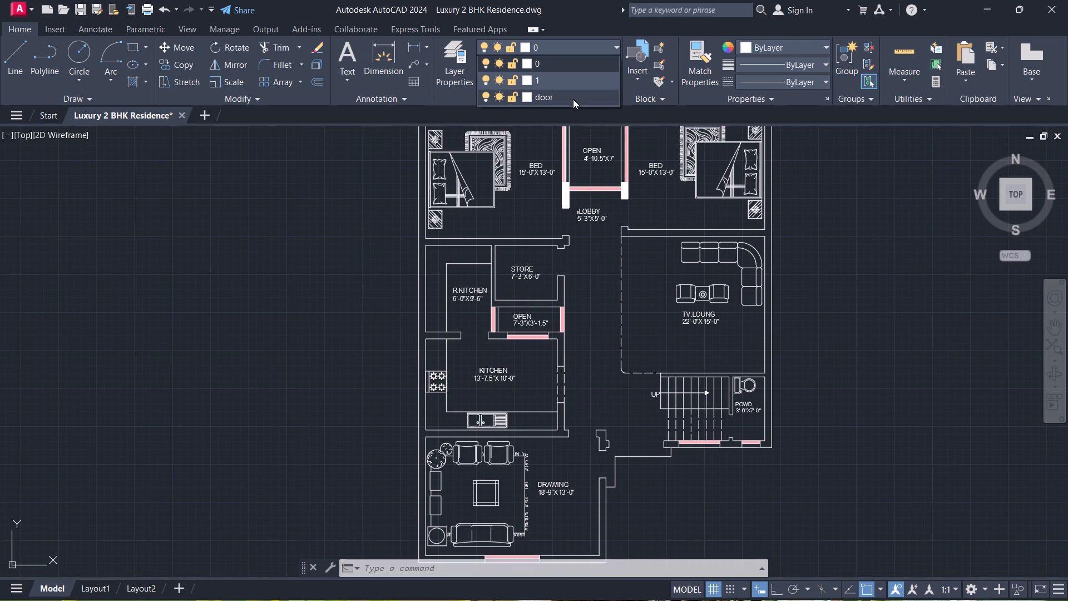
left_click(573, 98)
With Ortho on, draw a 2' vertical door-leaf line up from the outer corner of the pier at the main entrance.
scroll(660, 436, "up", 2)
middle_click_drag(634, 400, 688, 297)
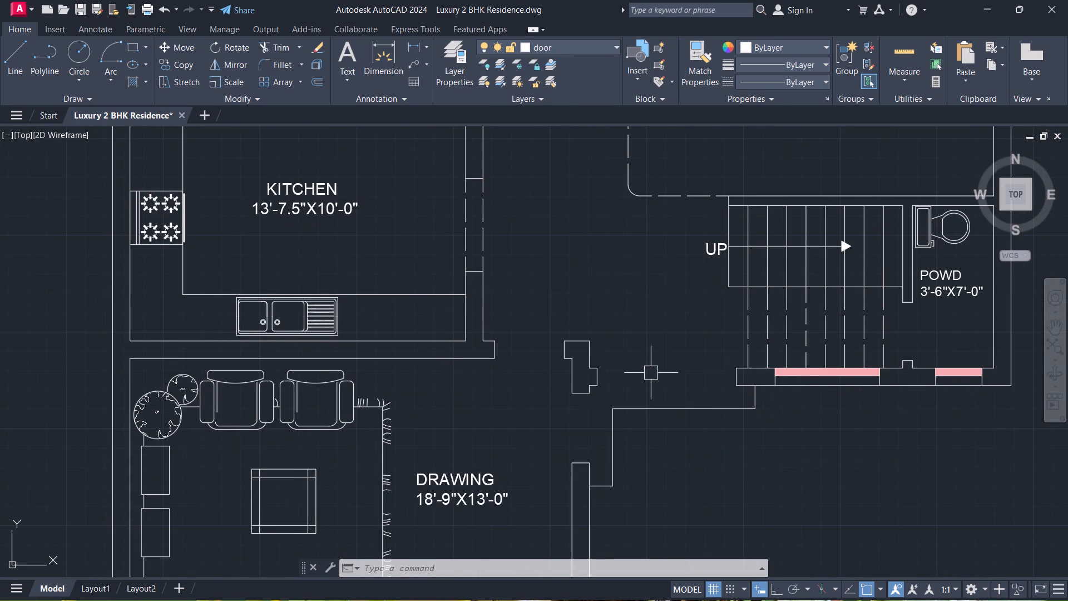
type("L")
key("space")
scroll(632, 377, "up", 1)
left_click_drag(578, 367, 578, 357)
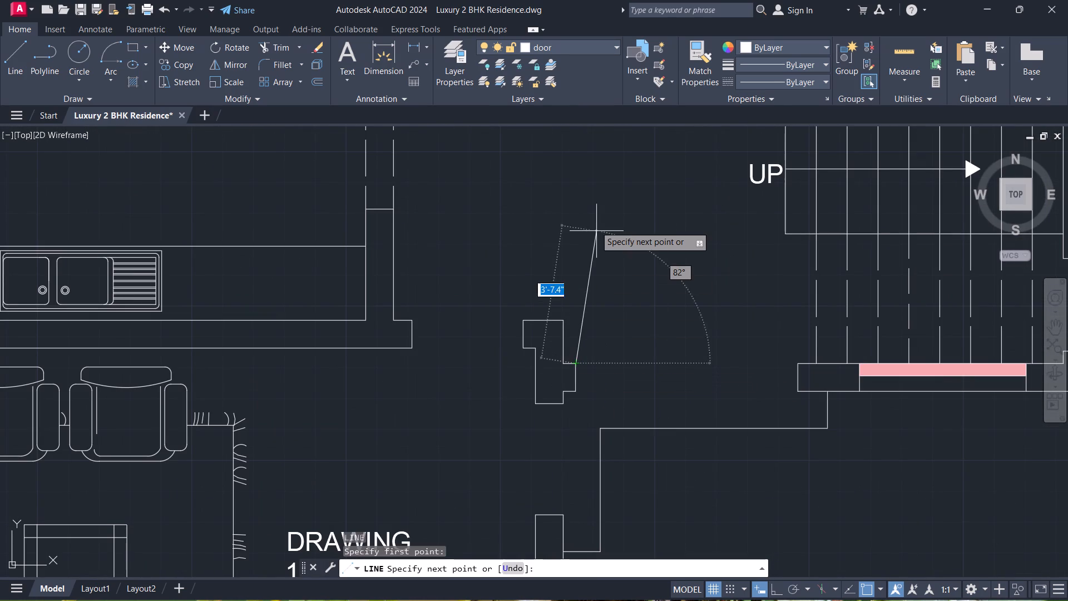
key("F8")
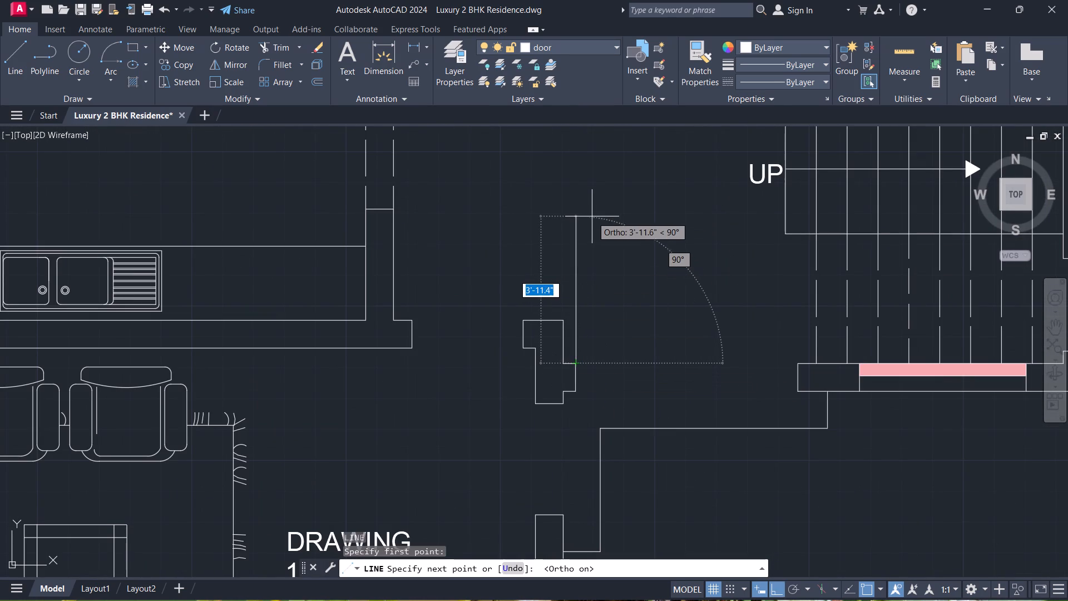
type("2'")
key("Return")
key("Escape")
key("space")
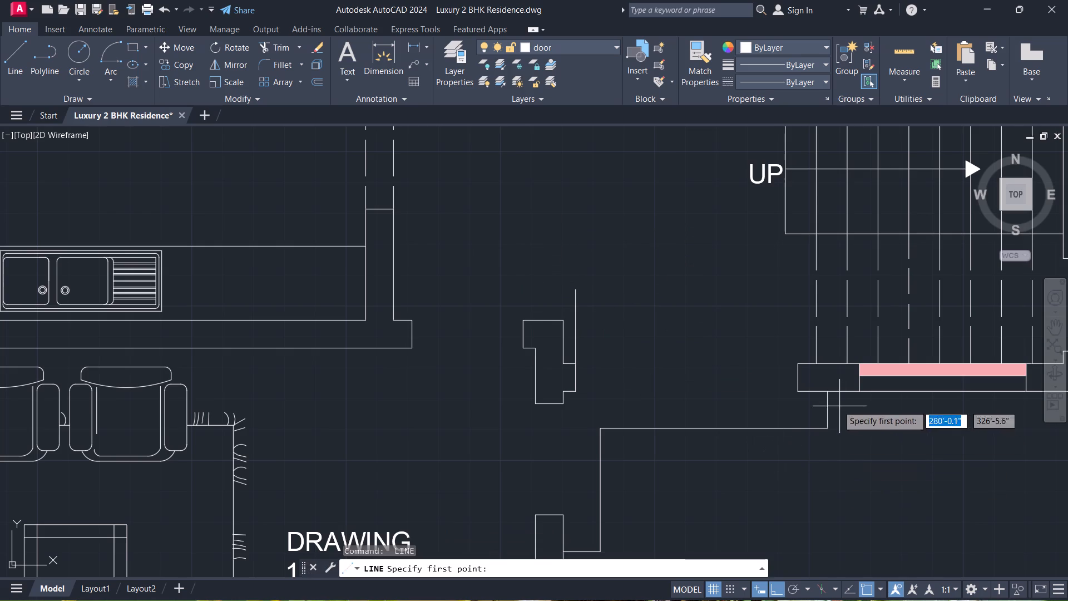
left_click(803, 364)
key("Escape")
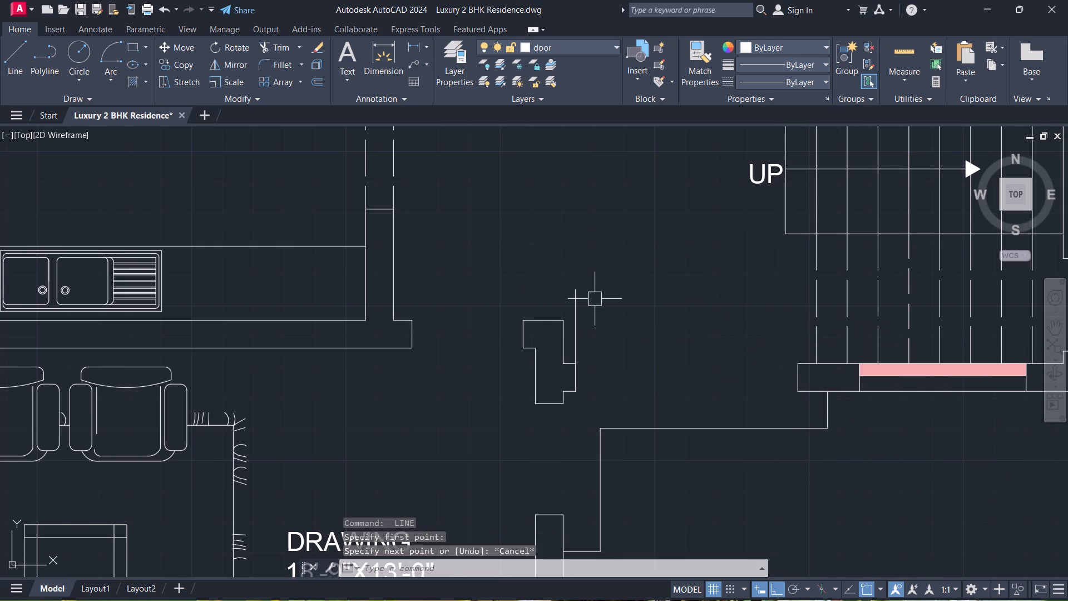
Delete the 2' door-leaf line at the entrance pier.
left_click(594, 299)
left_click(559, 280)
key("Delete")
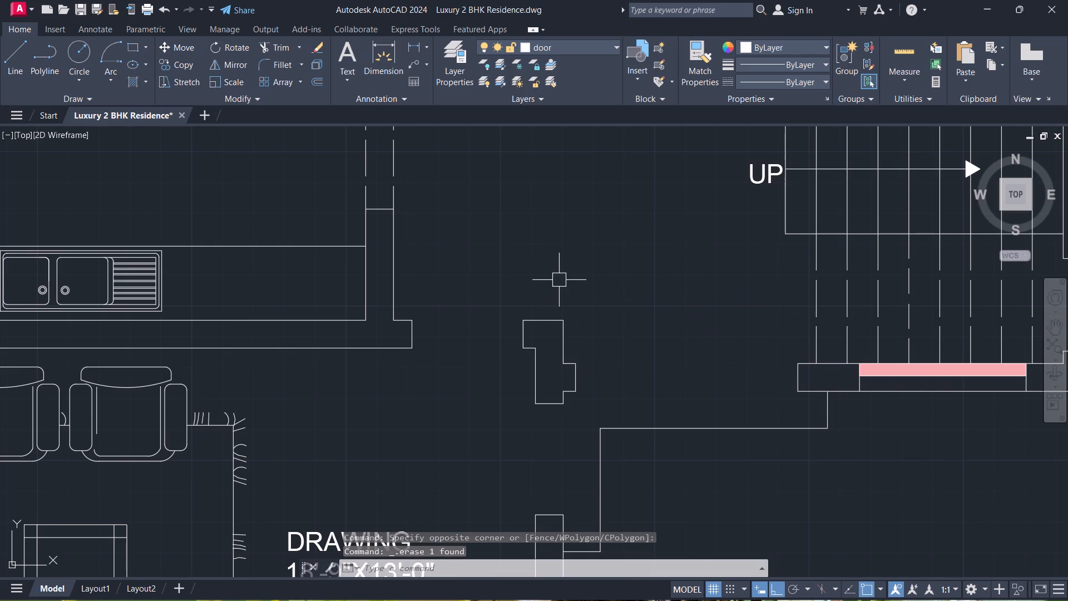
Draw a 3' vertical door-leaf line up from the outer corner of the pier at the main entrance.
type("L 3")
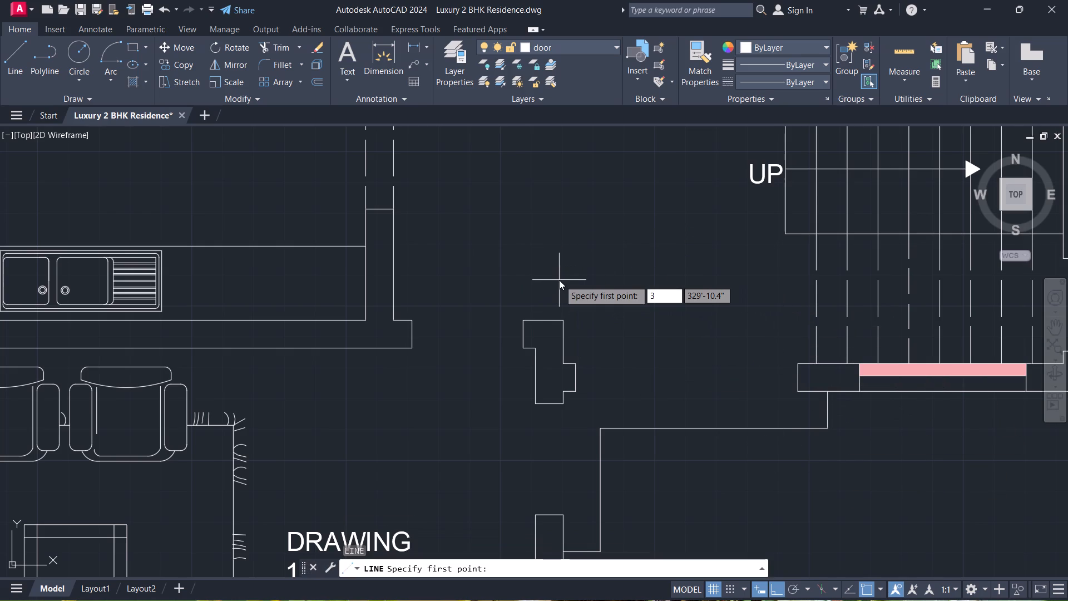
key("Escape")
type("L")
key("space")
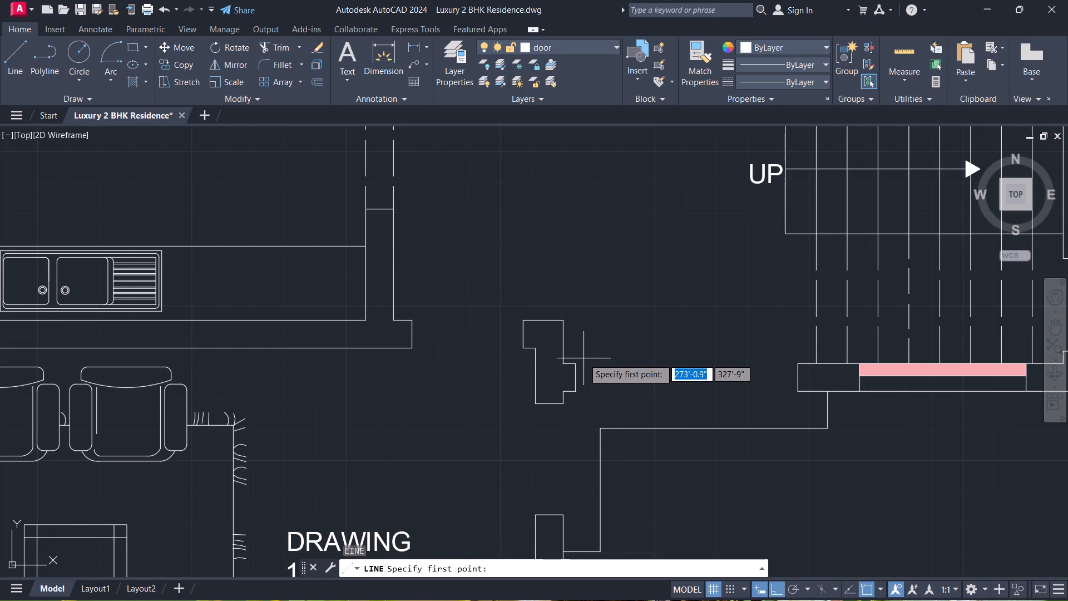
left_click(579, 364)
key("3")
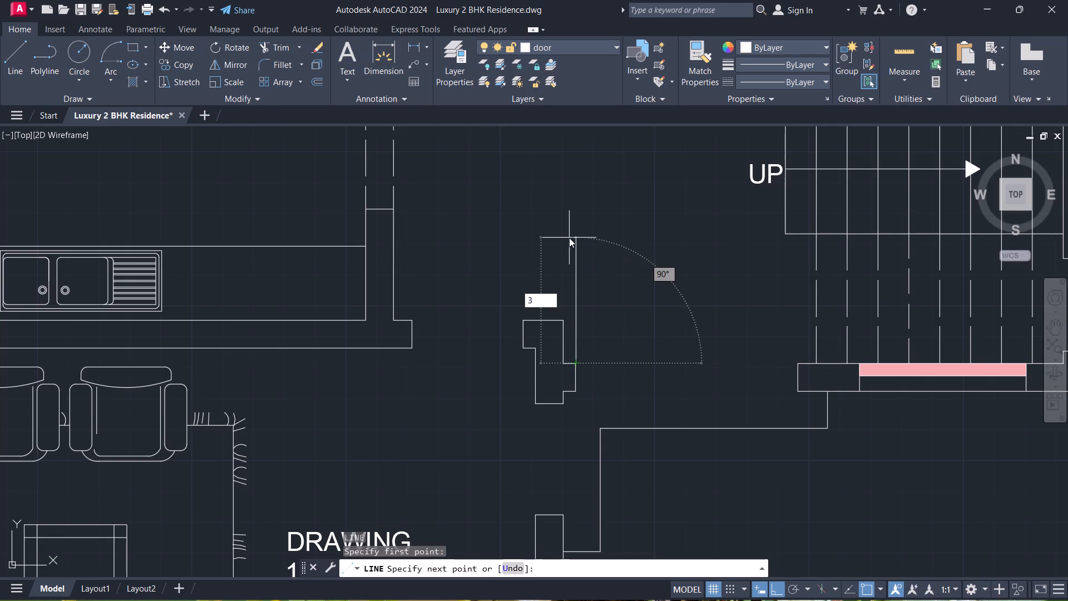
key("apostrophe")
key("Return")
key("Escape")
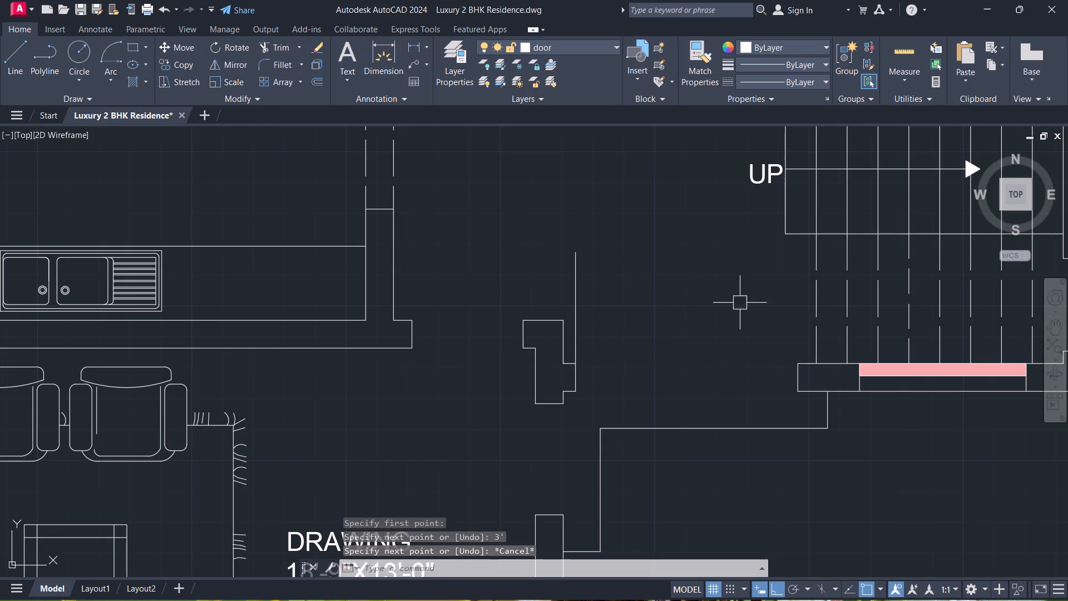
Draw a matching 3' vertical door-leaf line up from the stair-side wall corner across the entrance opening.
key("space")
left_click(799, 358)
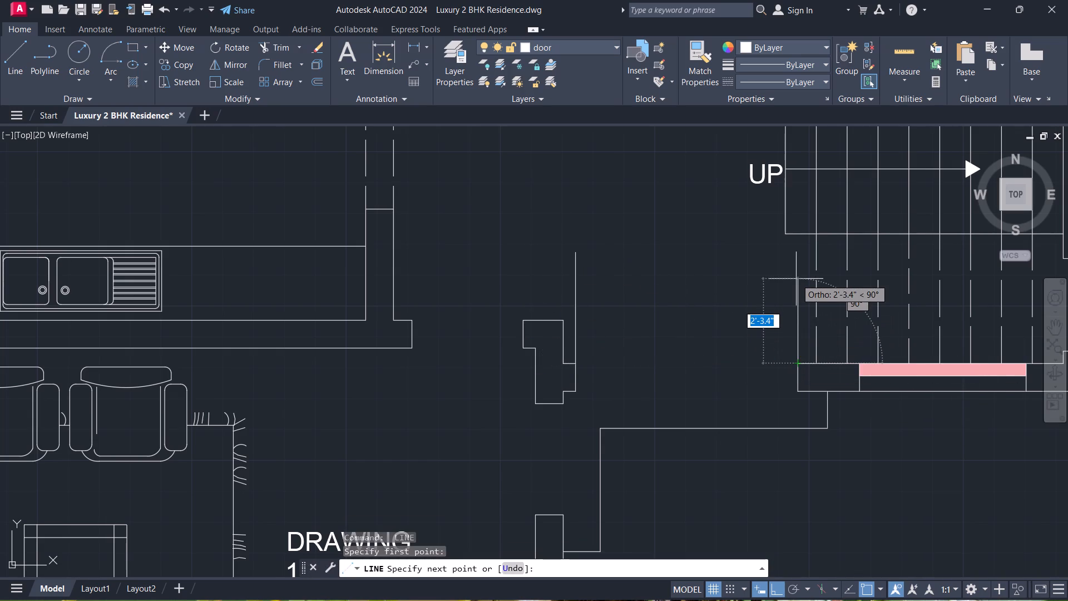
type("3'")
key("Return")
key("Escape")
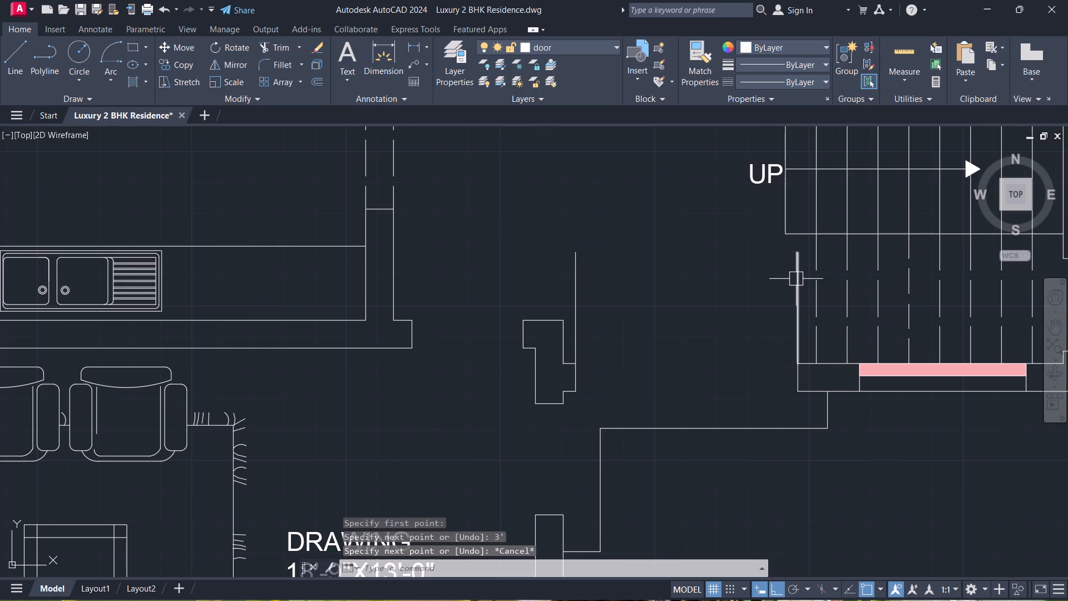
Draw a Start, Center, End swing arc from the top of the stair-side leaf to the middle of the entrance opening.
left_click(106, 68)
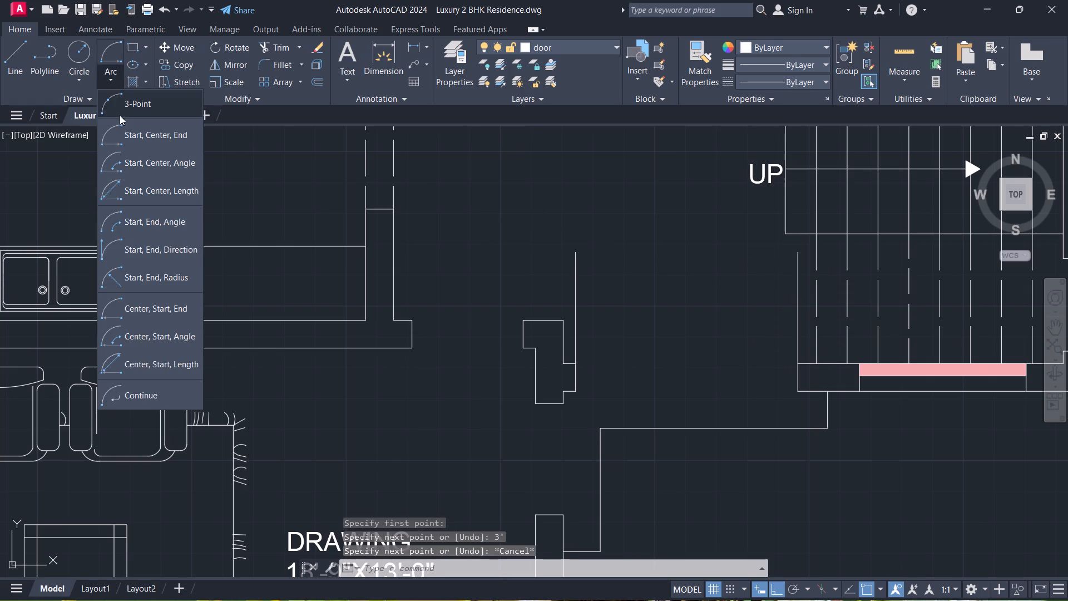
left_click(125, 133)
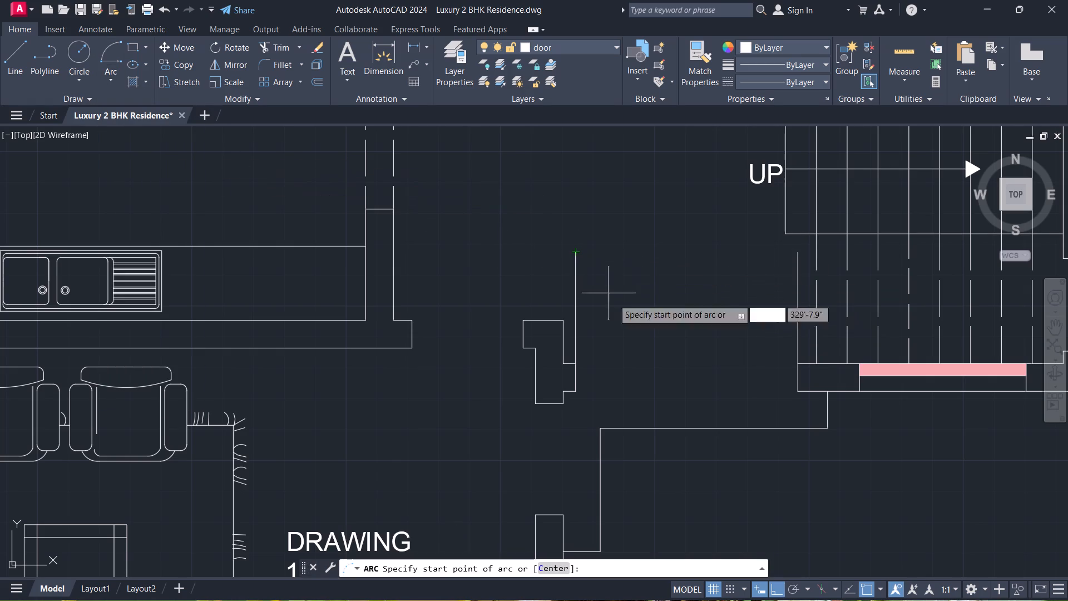
left_click(795, 253)
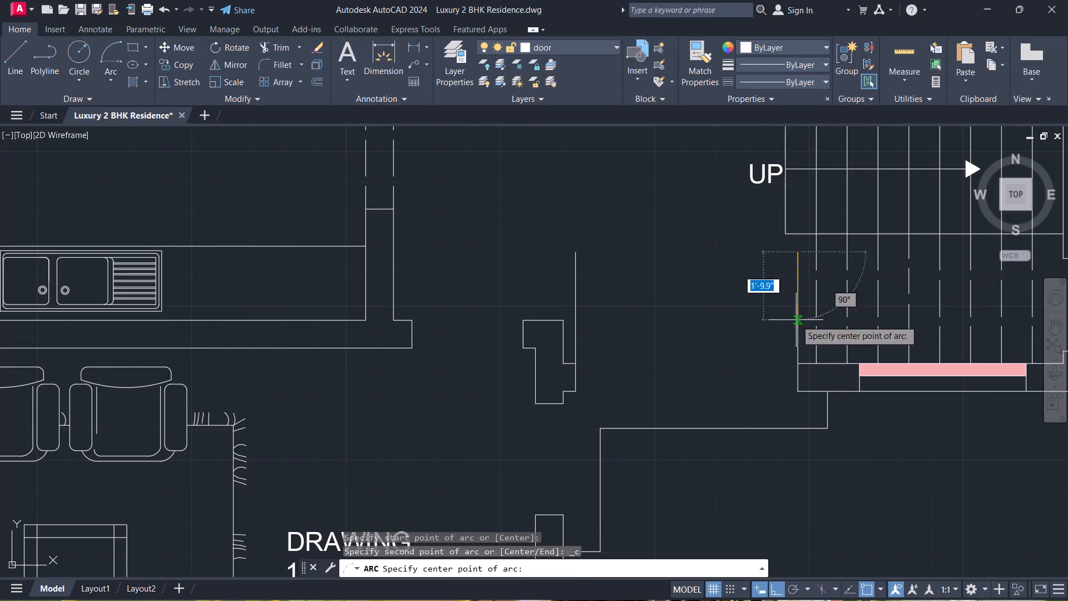
left_click(800, 362)
left_click(732, 366)
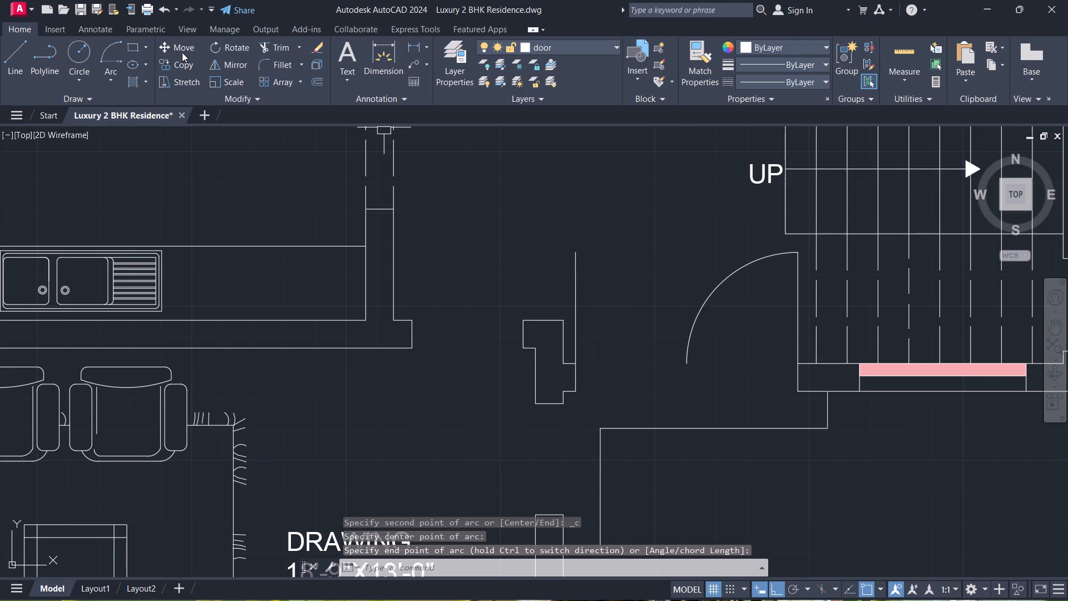
Draw the second swing arc from the first arc's lower end to the top of the pier-side leaf, centred on that leaf's base.
left_click(106, 57)
left_click(684, 363)
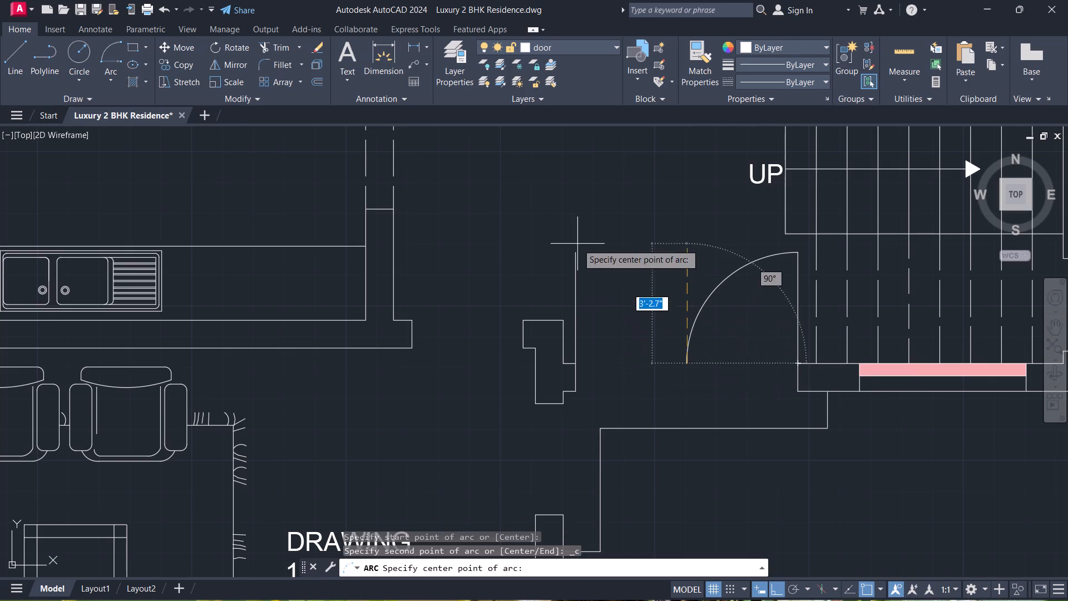
left_click_drag(574, 361, 570, 355)
left_click(527, 259)
key("Escape")
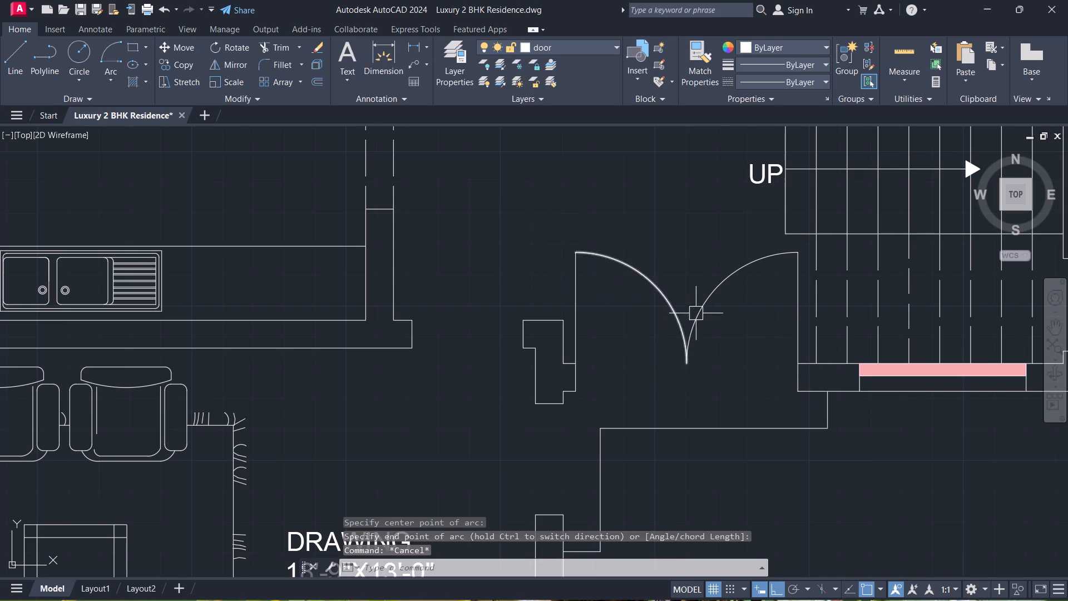
Draw a 3' horizontal door-leaf line from the pier's lower inner corner into the drawing room.
scroll(669, 403, "down", 1)
middle_click_drag(669, 403, 774, 266)
scroll(686, 342, "up", 1)
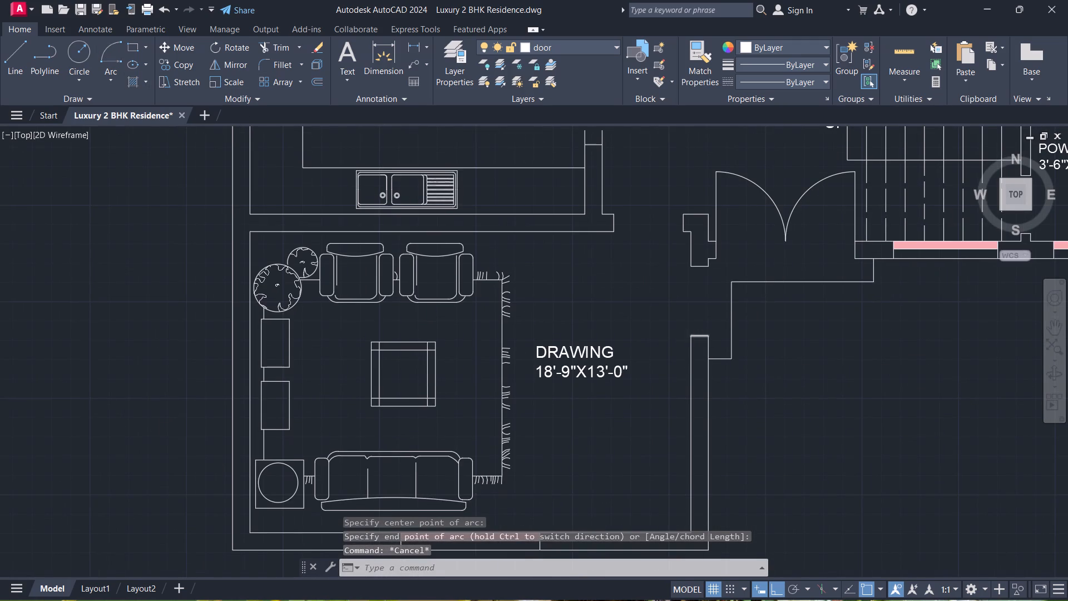
key("l")
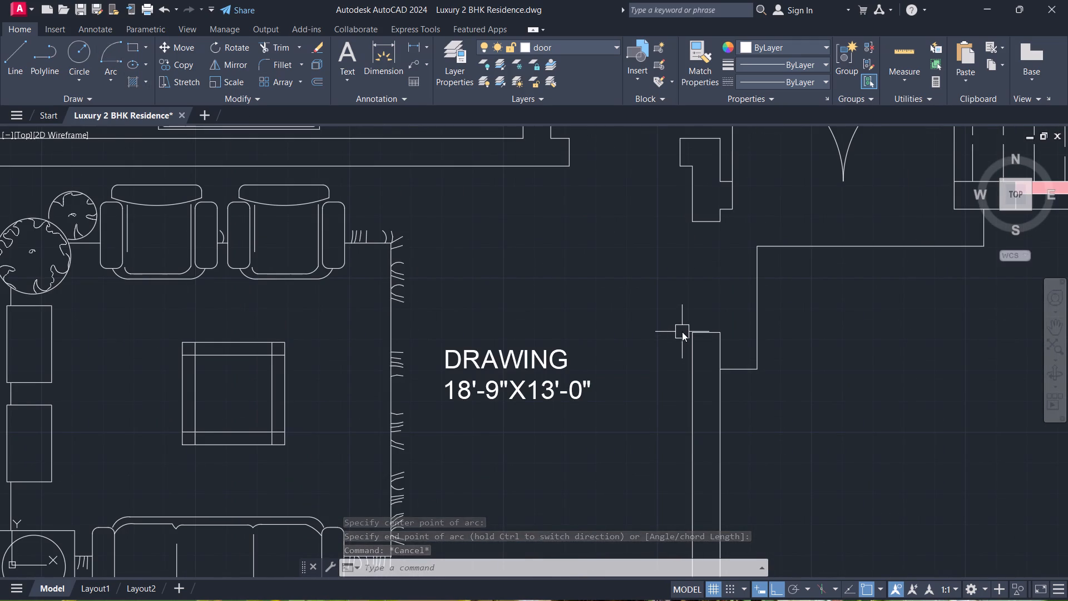
key("space")
scroll(689, 314, "up", 1)
left_click(695, 171)
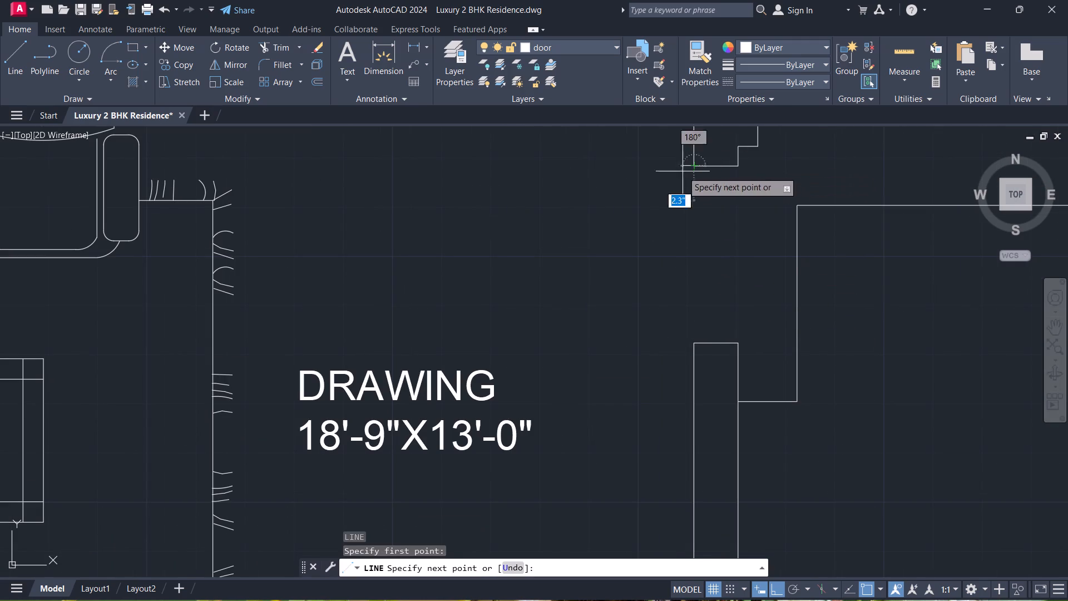
type("3'")
key("Return")
key("Escape")
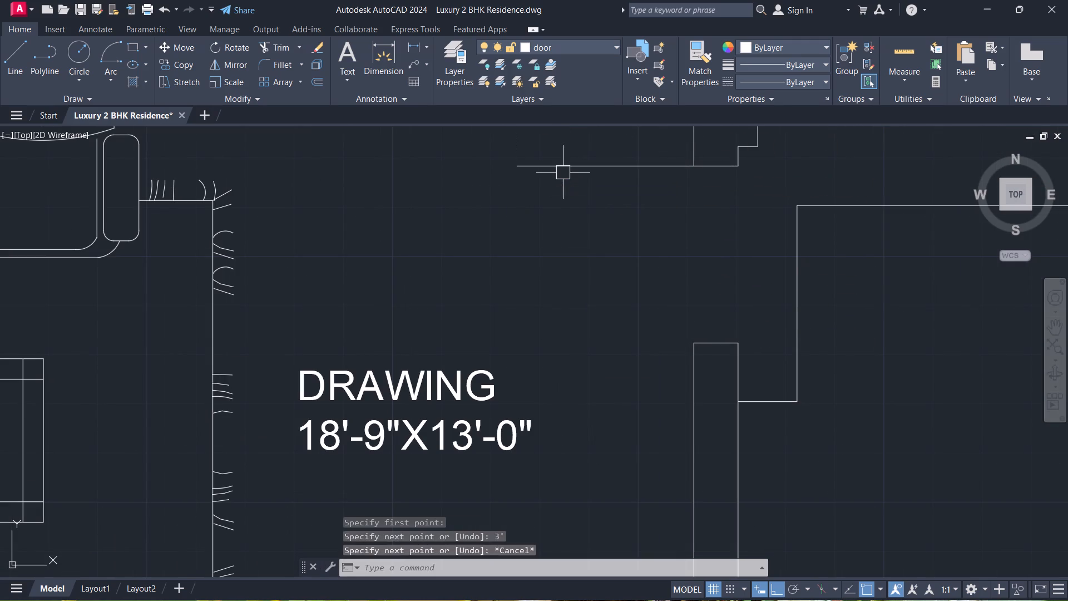
Draw the drawing-room door's Start, Center, End swing arc from the leaf's free end, centred on its base, to the opposite wall corner.
left_click(115, 56)
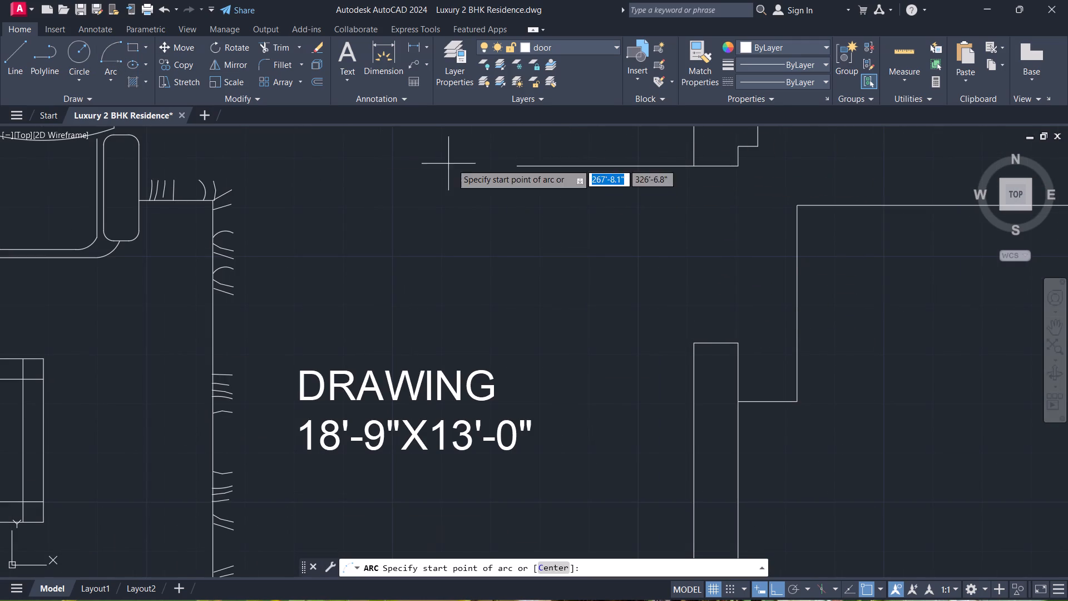
left_click(510, 166)
left_click(700, 167)
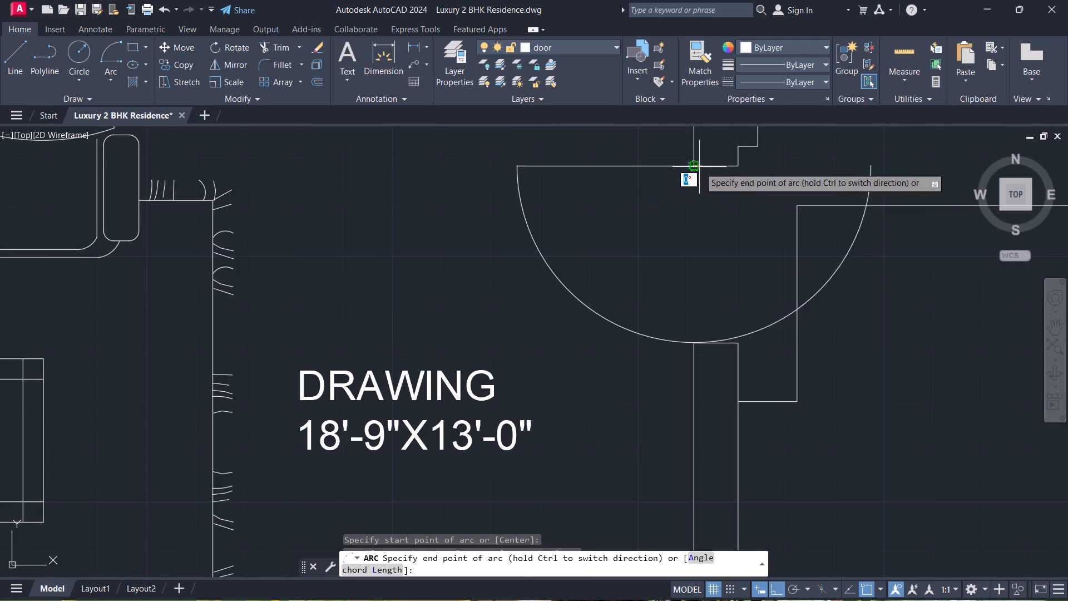
left_click(692, 272)
key("Escape")
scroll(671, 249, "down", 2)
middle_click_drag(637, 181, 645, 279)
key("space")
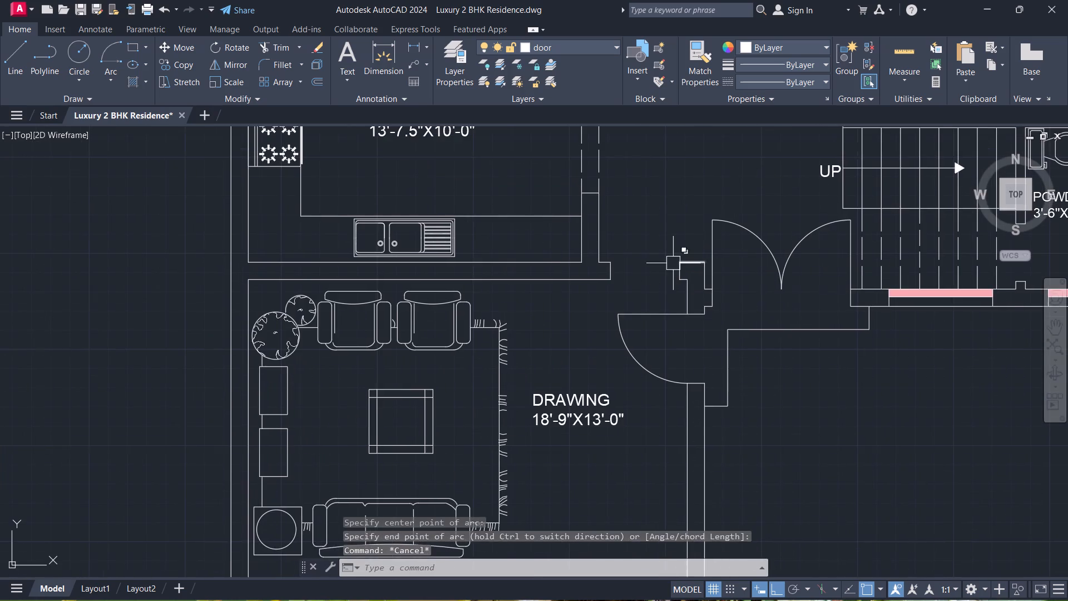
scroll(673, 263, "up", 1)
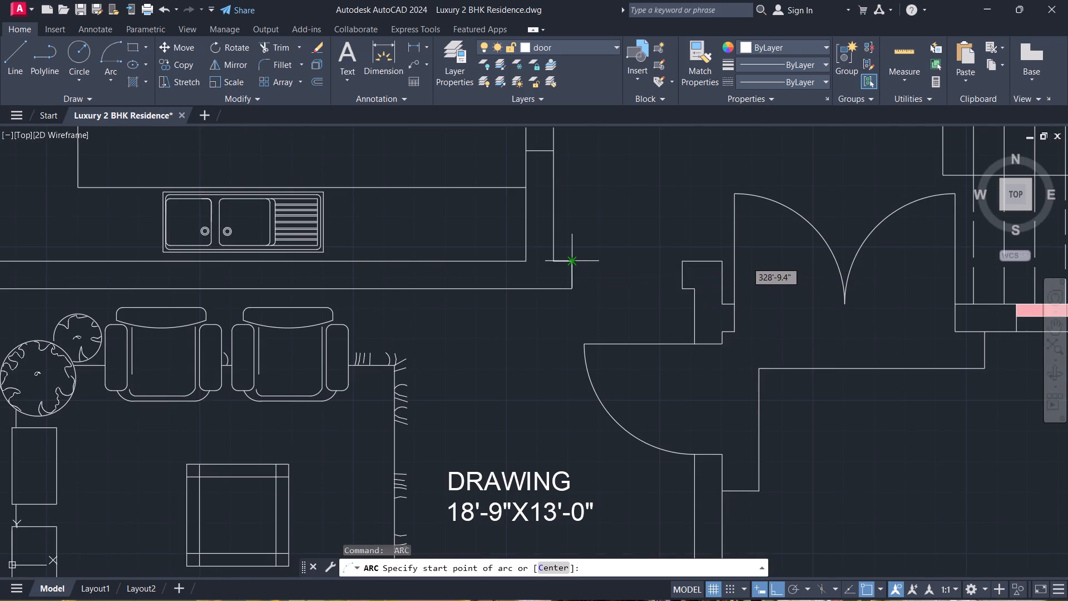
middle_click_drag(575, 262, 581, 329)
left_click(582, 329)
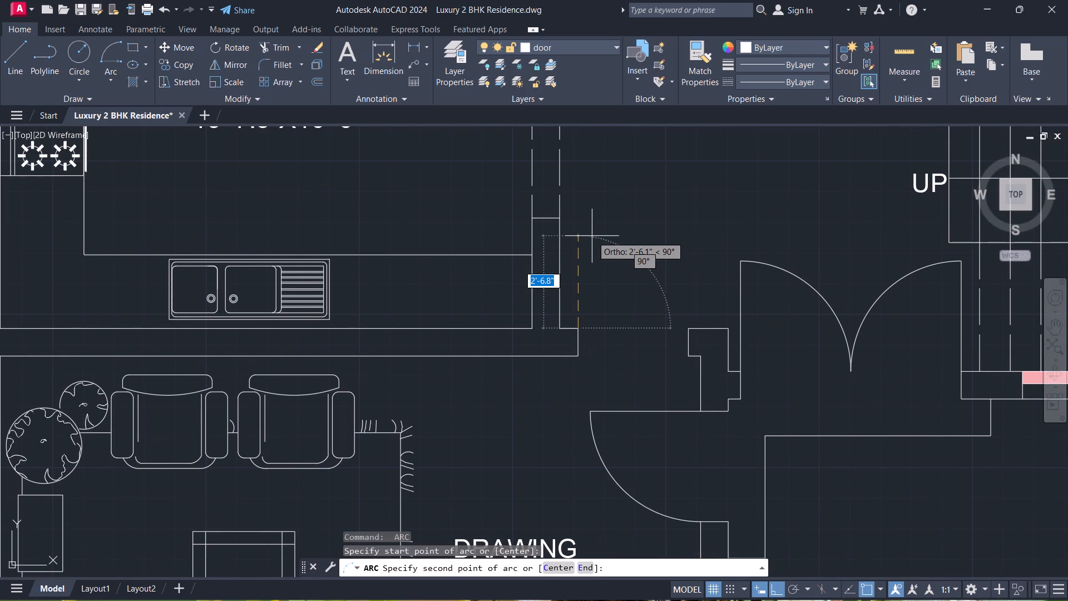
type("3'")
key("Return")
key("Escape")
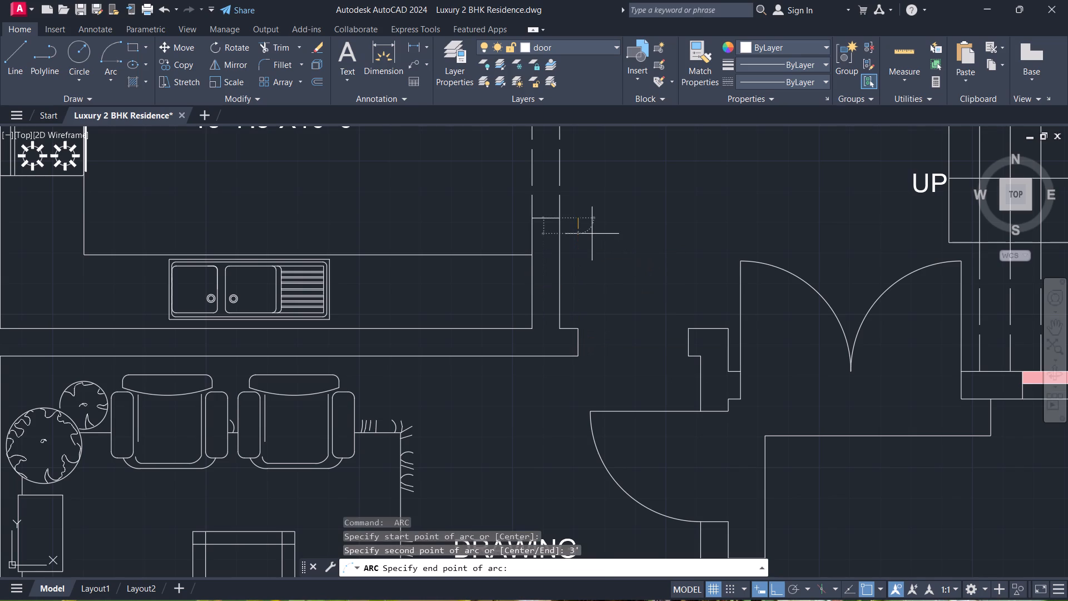
Draw a 3' vertical door-leaf line up from the upper corner of the wall end between kitchen and drawing room.
type("L")
key("space")
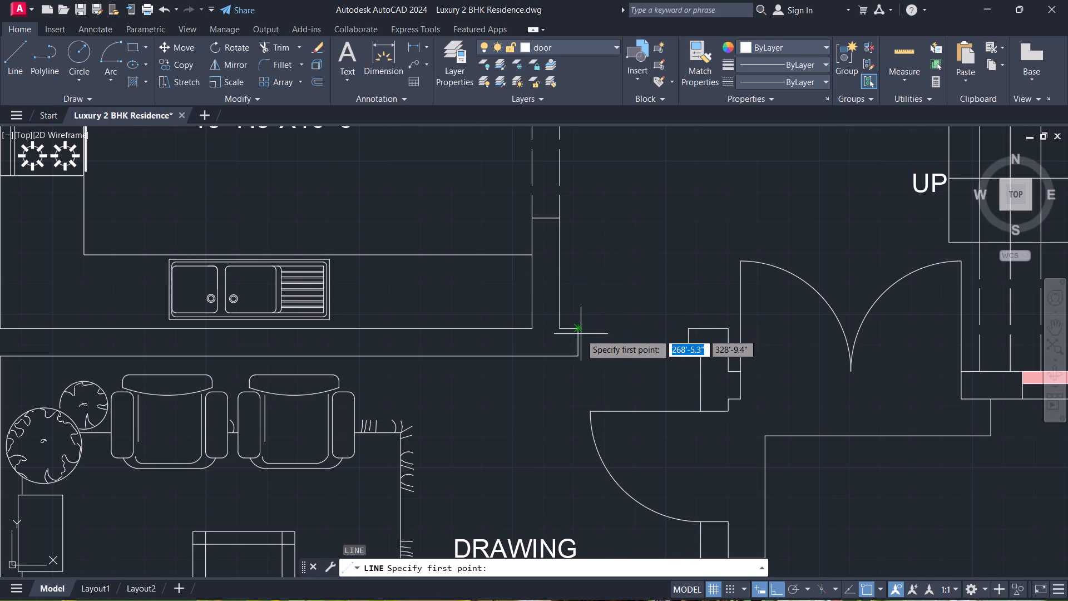
left_click(582, 333)
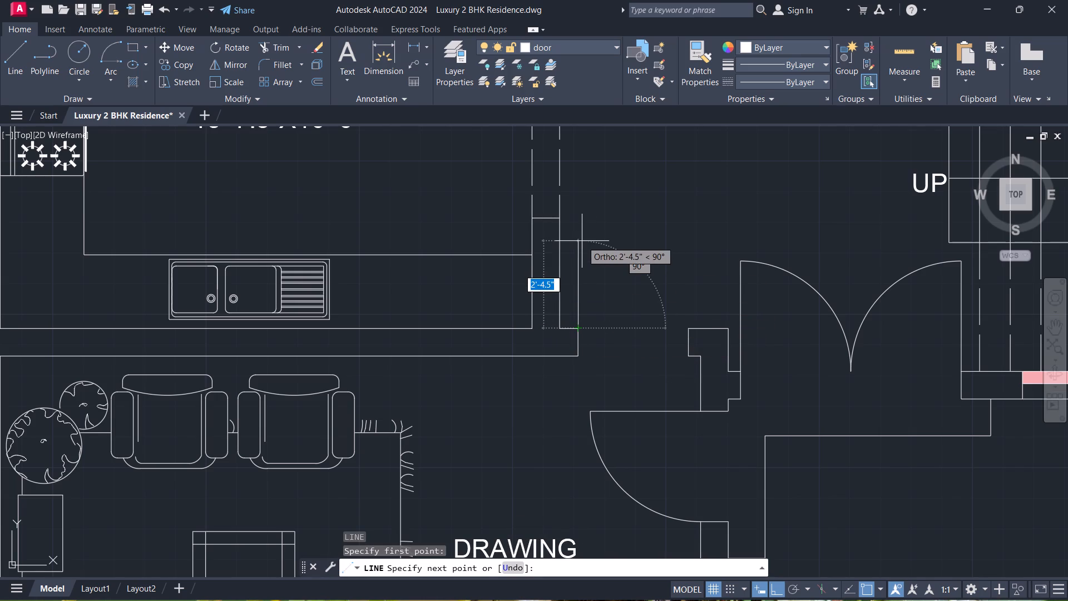
type("3'")
key("Return")
key("Escape")
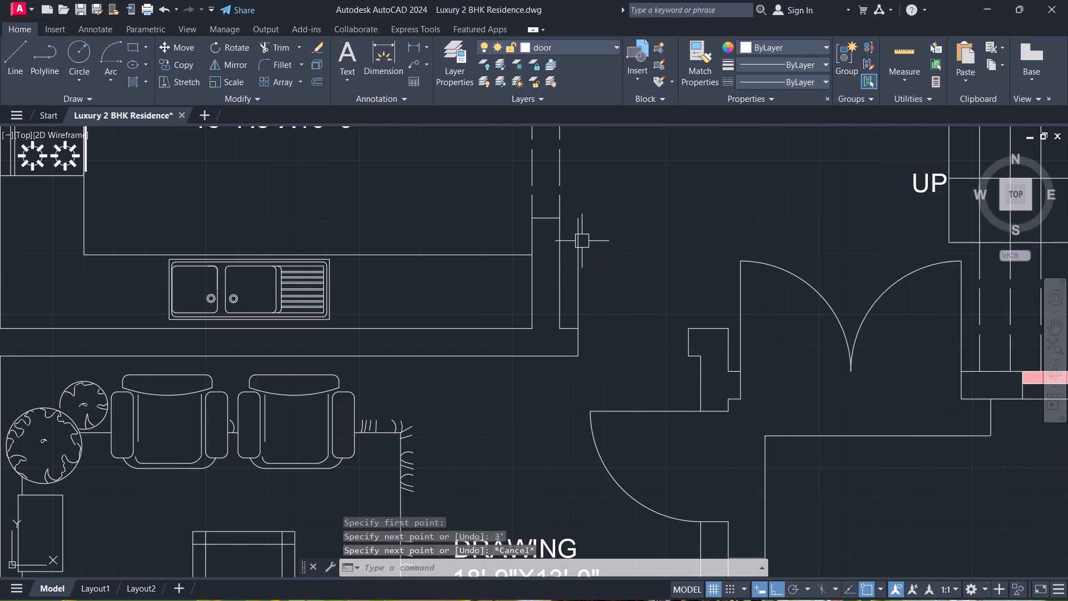
Draw a Start, Center, End swing arc from the opposite pier corner, centred on the new leaf's base, to the leaf's top.
left_click(105, 54)
left_click(693, 328)
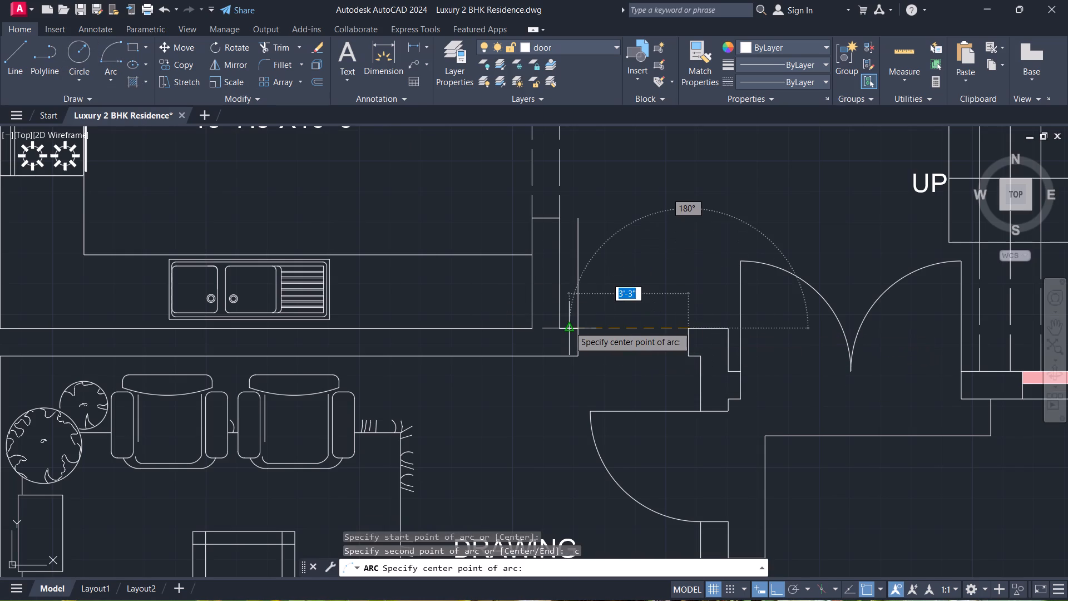
left_click(575, 328)
left_click(592, 245)
key("Escape")
Draw a 3' horizontal door-leaf line into the store from the inner corner of its upper door jamb.
scroll(616, 362, "down", 2)
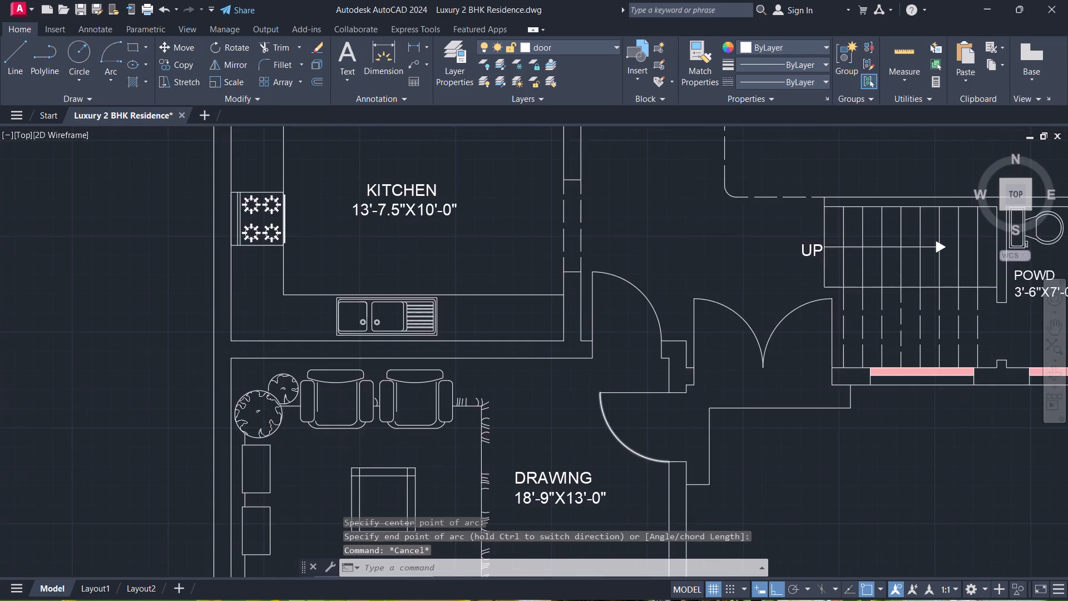
middle_click_drag(594, 387, 668, 264)
middle_click_drag(630, 325, 604, 545)
middle_click_drag(659, 247, 636, 426)
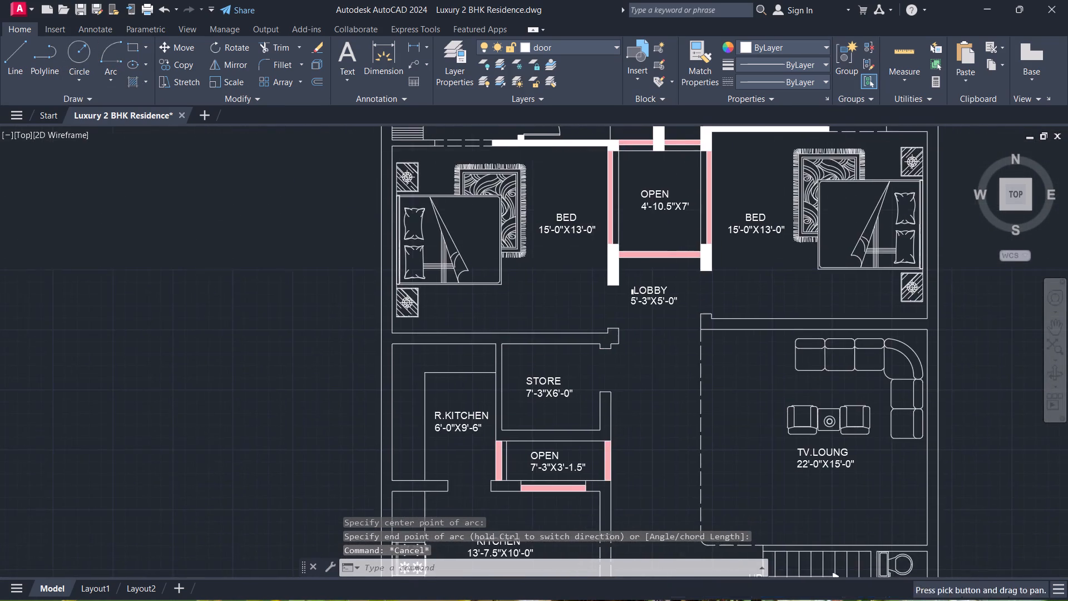
scroll(607, 391, "up", 2)
middle_click_drag(601, 390, 608, 365)
key("l")
key("space")
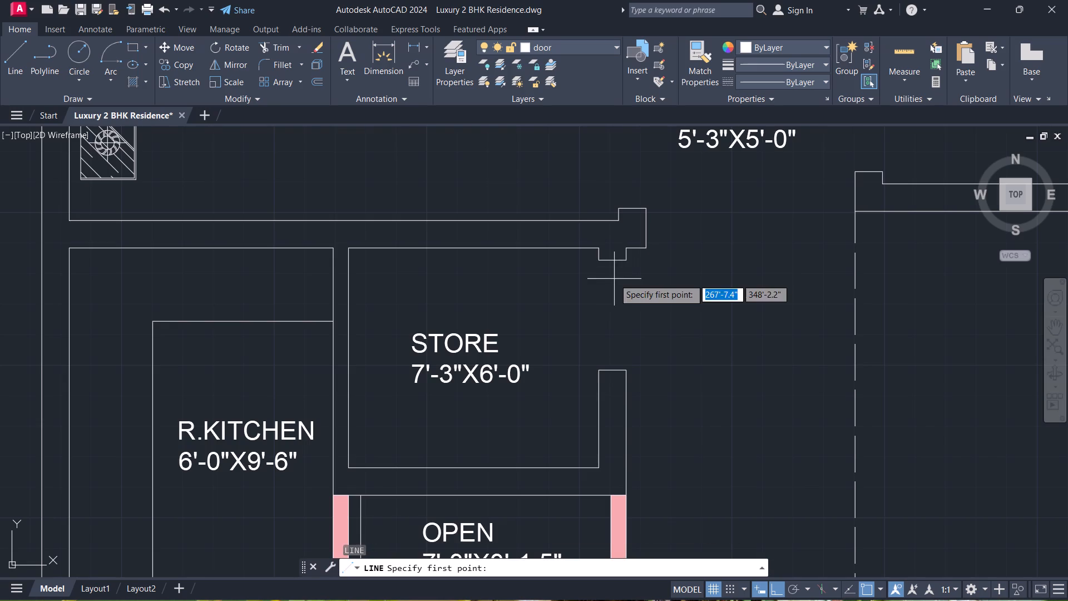
left_click(597, 260)
type("3'")
key("Return")
key("Escape")
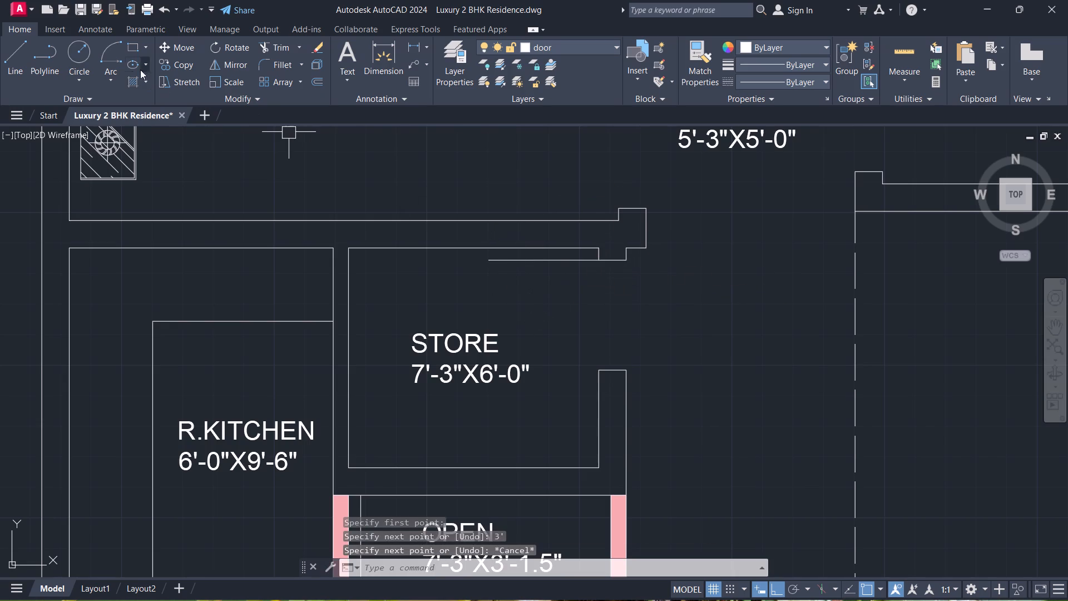
Draw the store door's swing arc from the leaf's free end, centred on its base, to the lower jamb's inner corner.
left_click(103, 55)
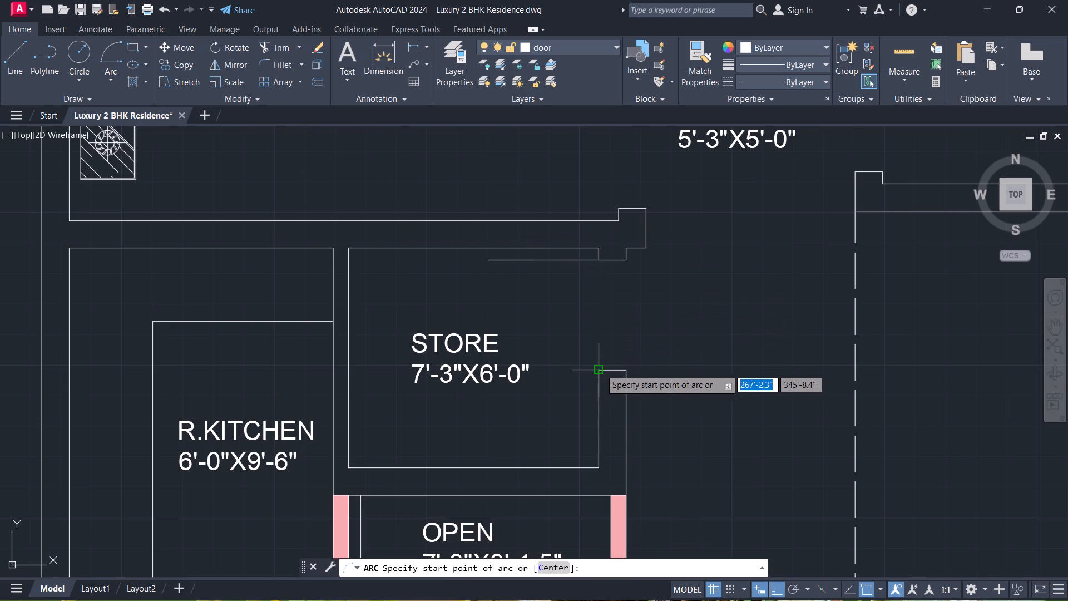
left_click(492, 259)
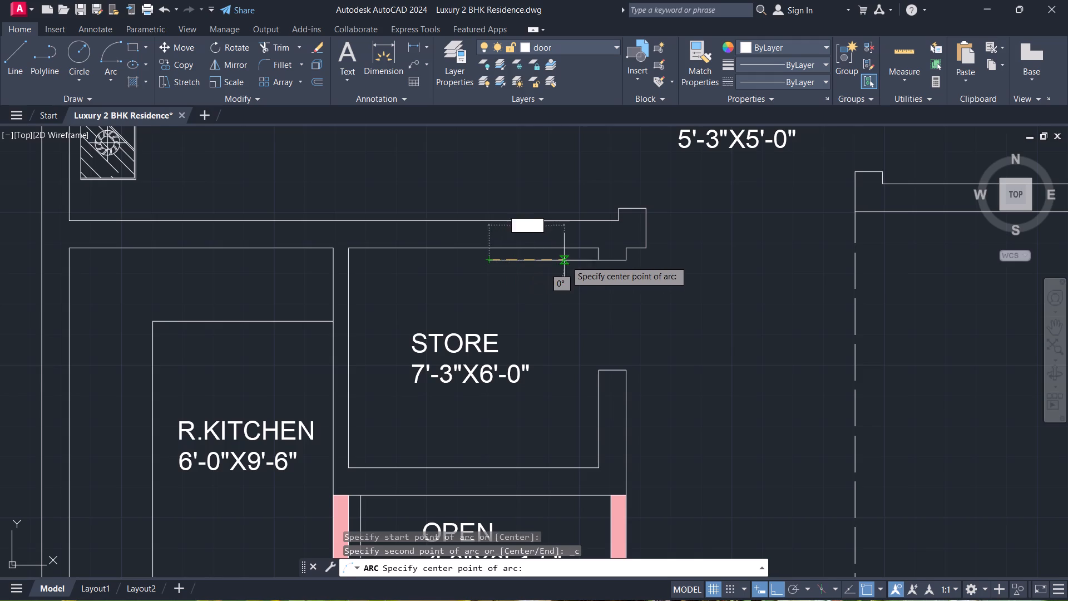
left_click(597, 257)
left_click(597, 335)
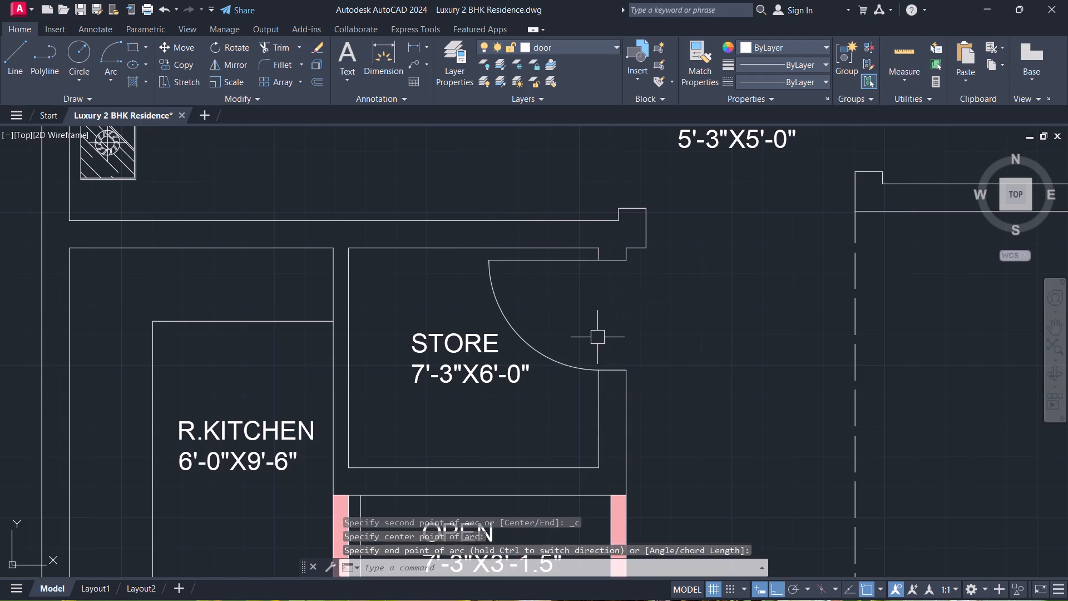
key("Escape")
Draw a 3' vertical door-leaf line up into R.KITCHEN from the east jamb's upper corner at the kitchen opening.
scroll(500, 252, "up", 1)
scroll(498, 250, "down", 3)
scroll(397, 410, "up", 2)
middle_click_drag(397, 410, 515, 374)
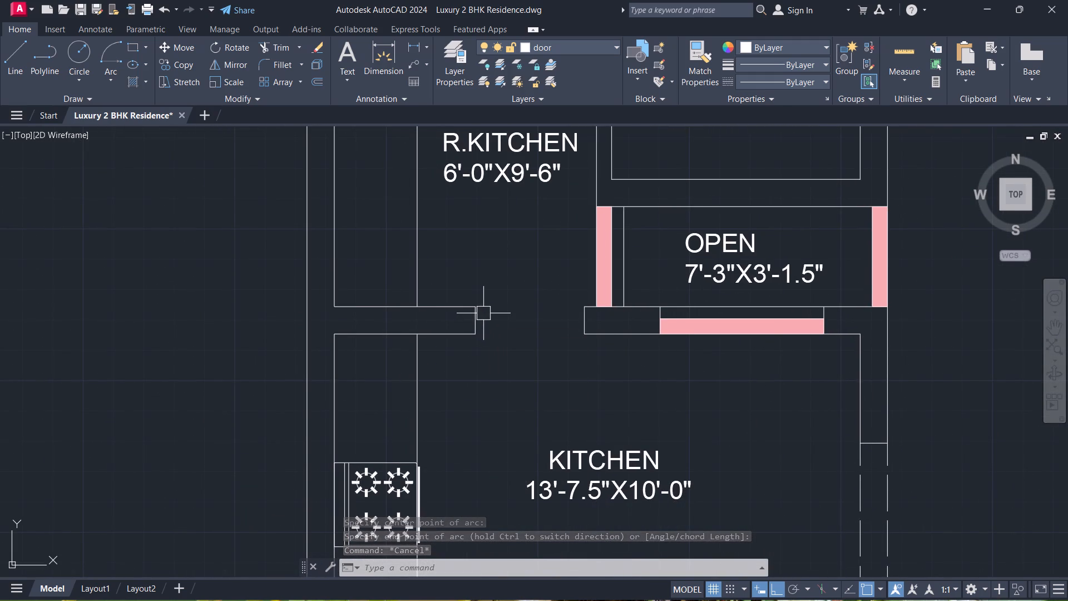
type("L")
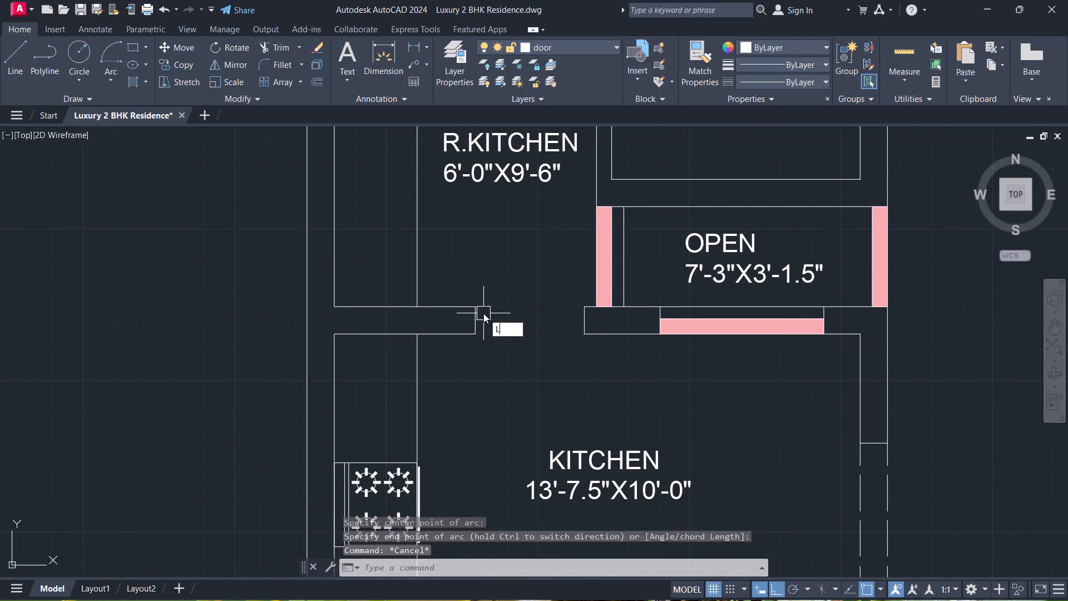
key("space")
left_click_drag(580, 307, 580, 269)
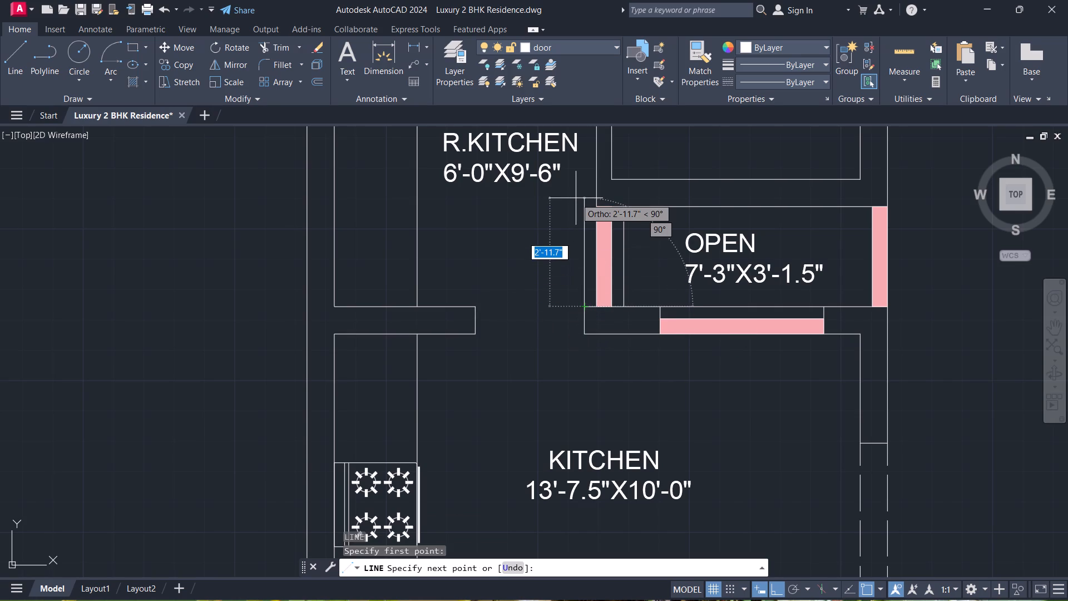
type("3'")
key("Return")
key("Escape")
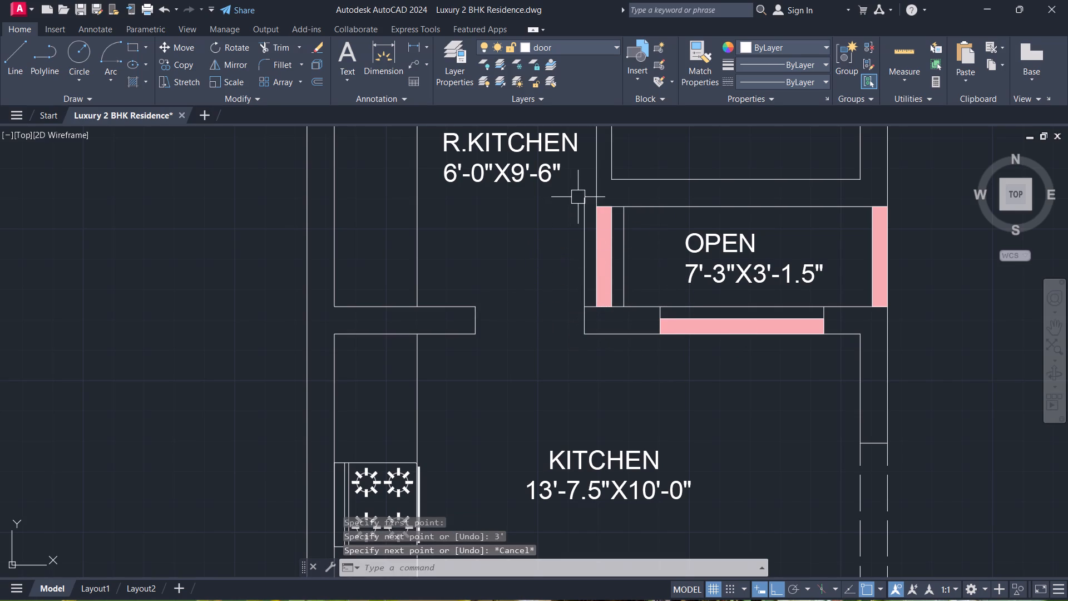
Draw the R.KITCHEN door's swing arc from the leaf's top, centred on its base, to the upper corner of the opposite jamb.
left_click(118, 63)
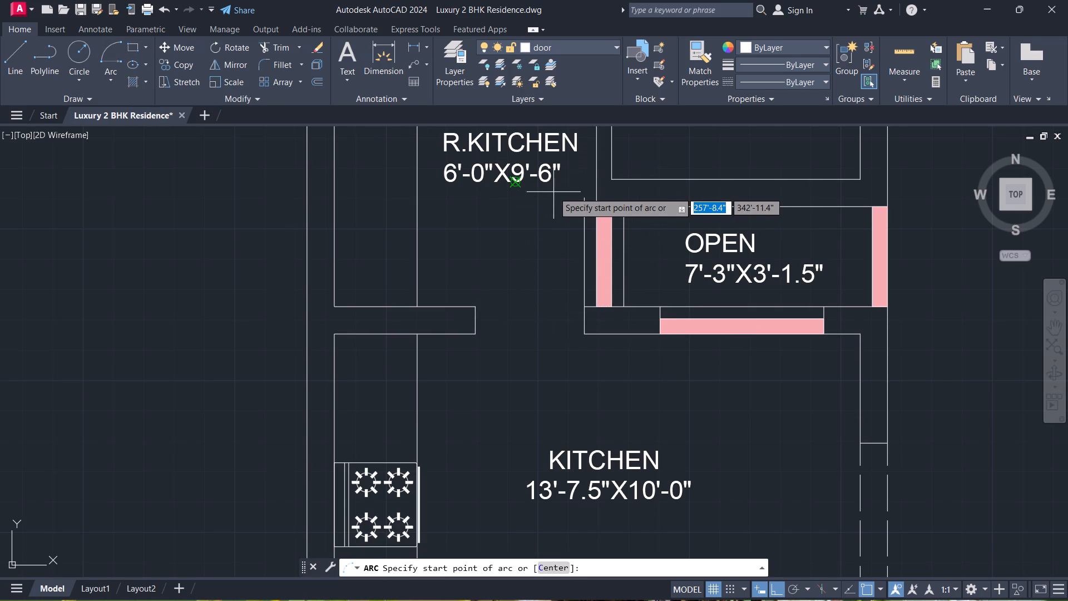
left_click(586, 198)
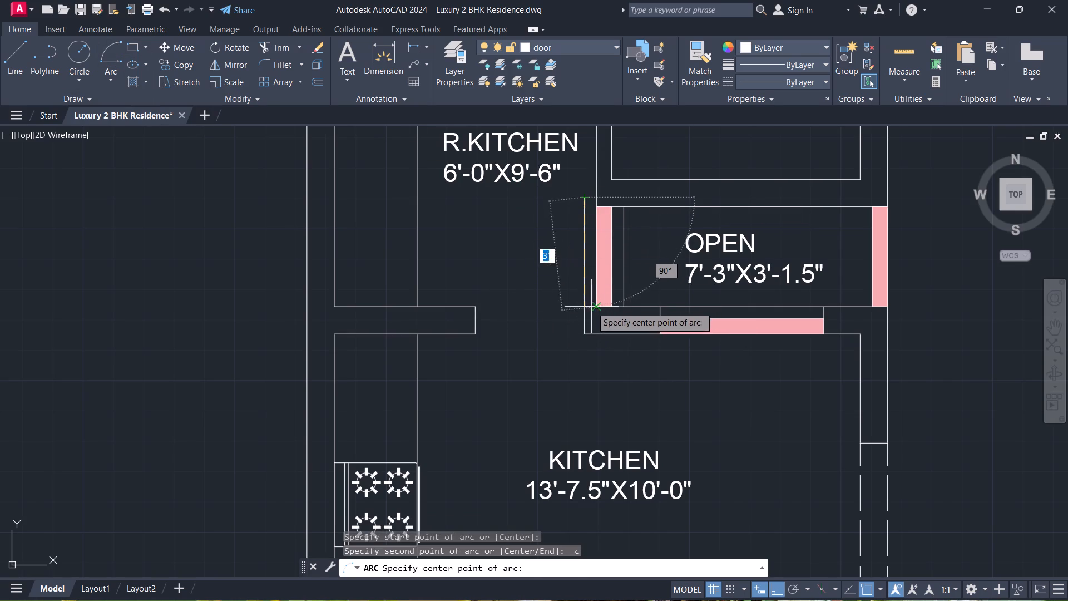
left_click(587, 307)
left_click(525, 322)
key("Escape")
Draw a 3' horizontal door-leaf line from the lobby's lower west jamb corner into the west bedroom.
scroll(540, 313, "down", 4)
middle_click_drag(603, 233, 557, 318)
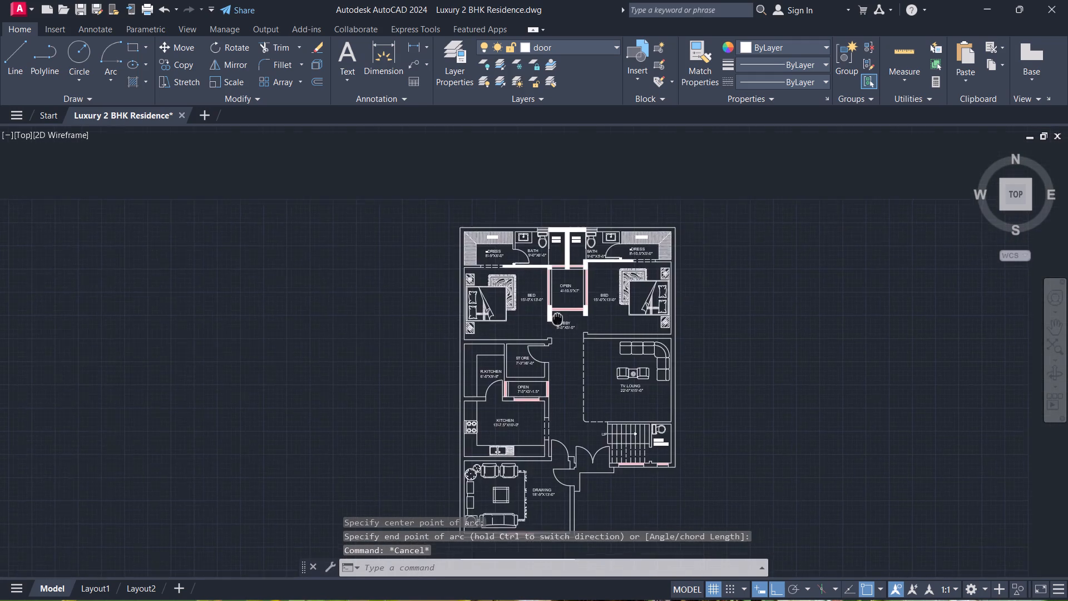
middle_click_drag(557, 318, 557, 319)
scroll(565, 253, "up", 1)
scroll(505, 326, "up", 1)
scroll(575, 421, "up", 2)
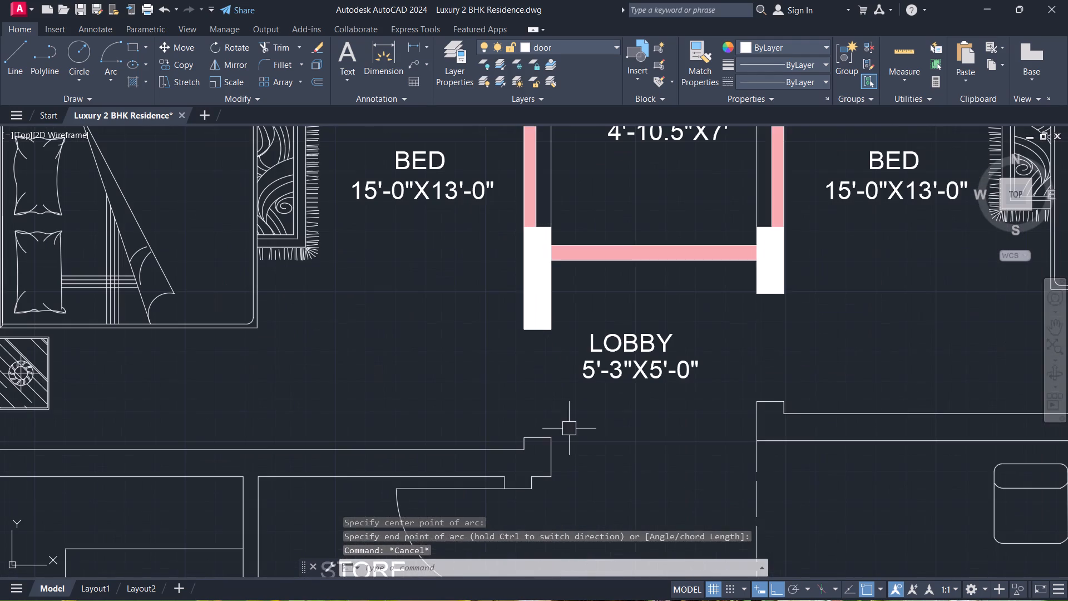
key("l")
key("space")
left_click(520, 437)
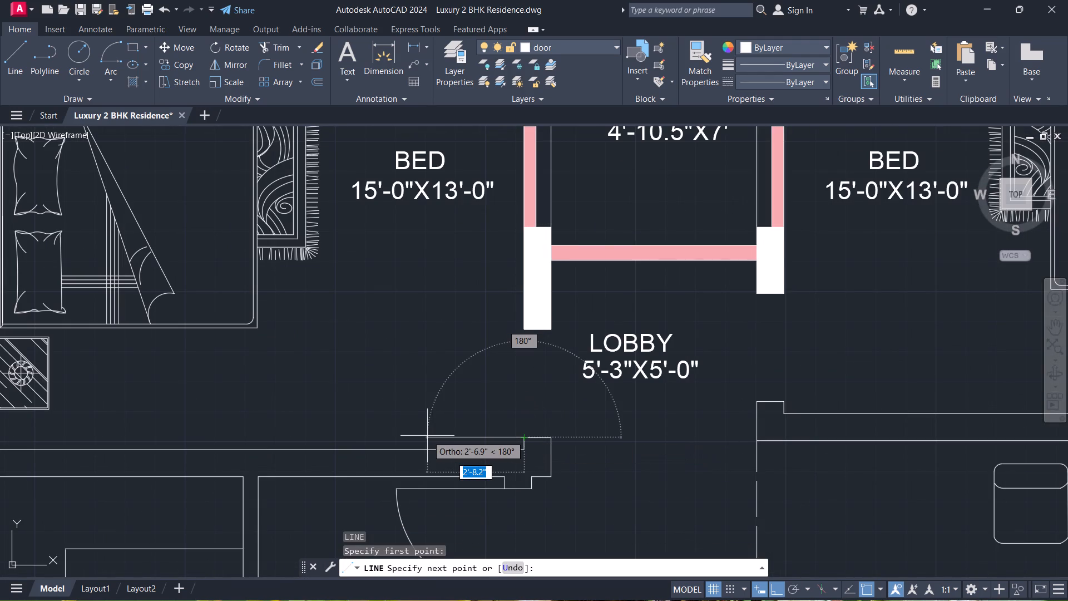
type("3'")
key("Return")
key("Escape")
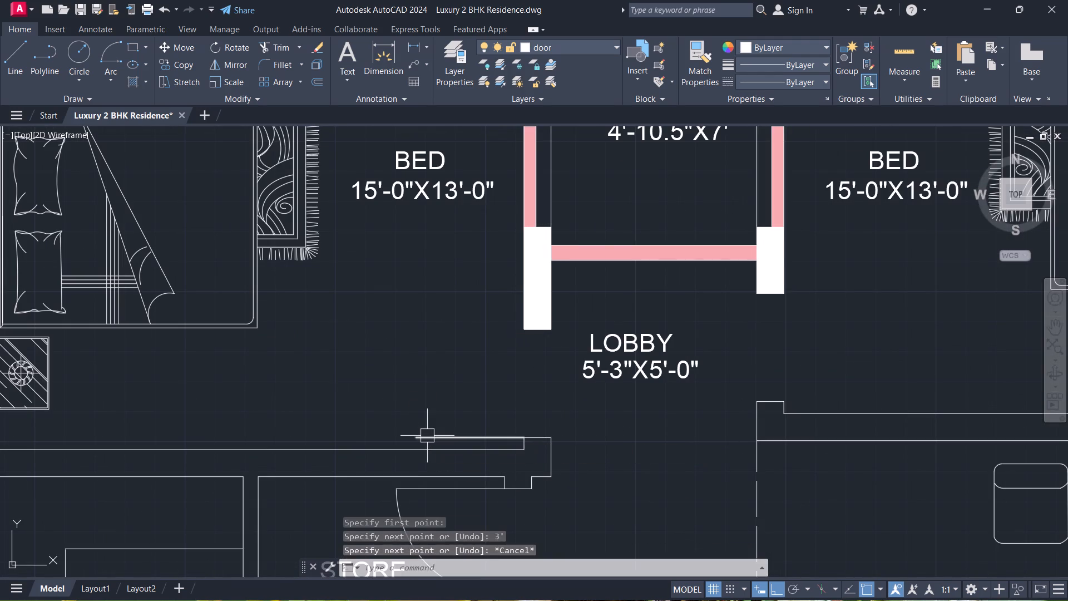
Draw the west bedroom door's swing arc from the upper jamb's bedroom-side corner, centred on the leaf's base, to its free end.
left_click(116, 46)
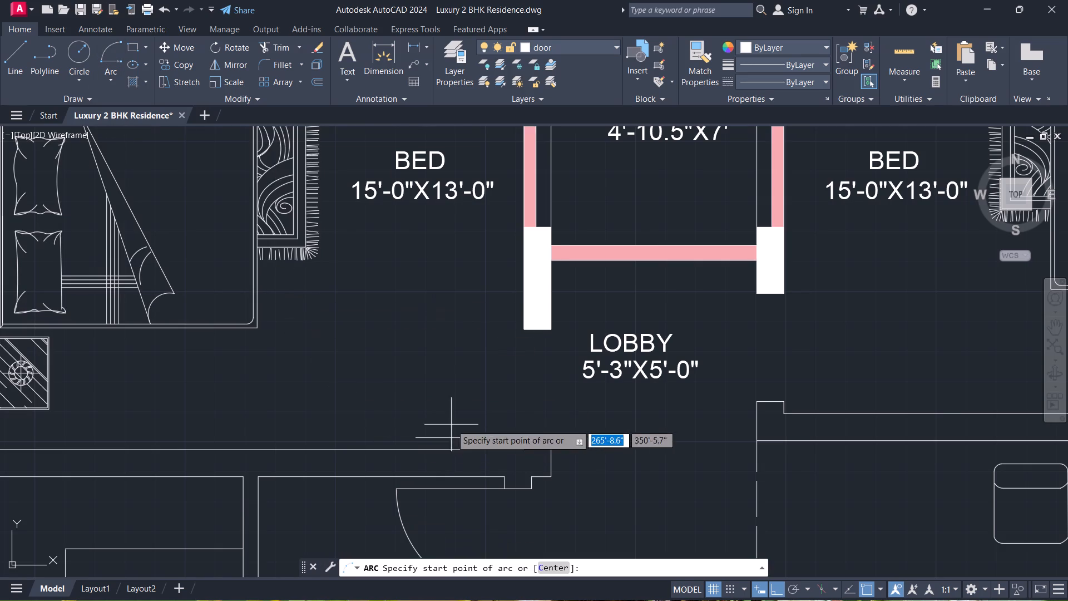
left_click(521, 332)
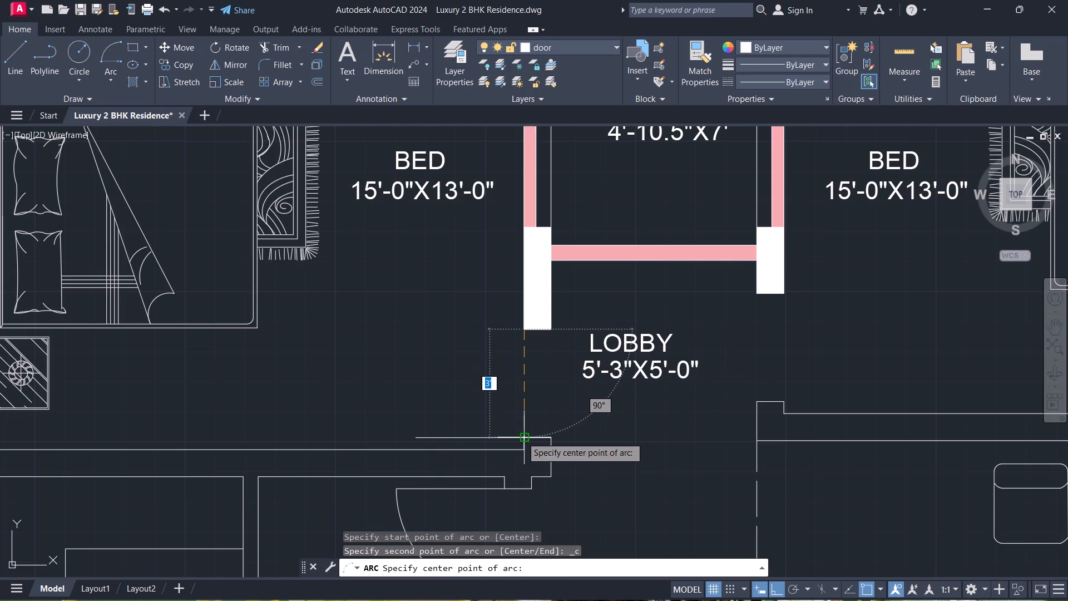
left_click(522, 438)
left_click(423, 417)
key("Escape")
Draw a 3' horizontal door-leaf line from the lobby's lower east jamb corner into the east bedroom.
type("L")
key("space")
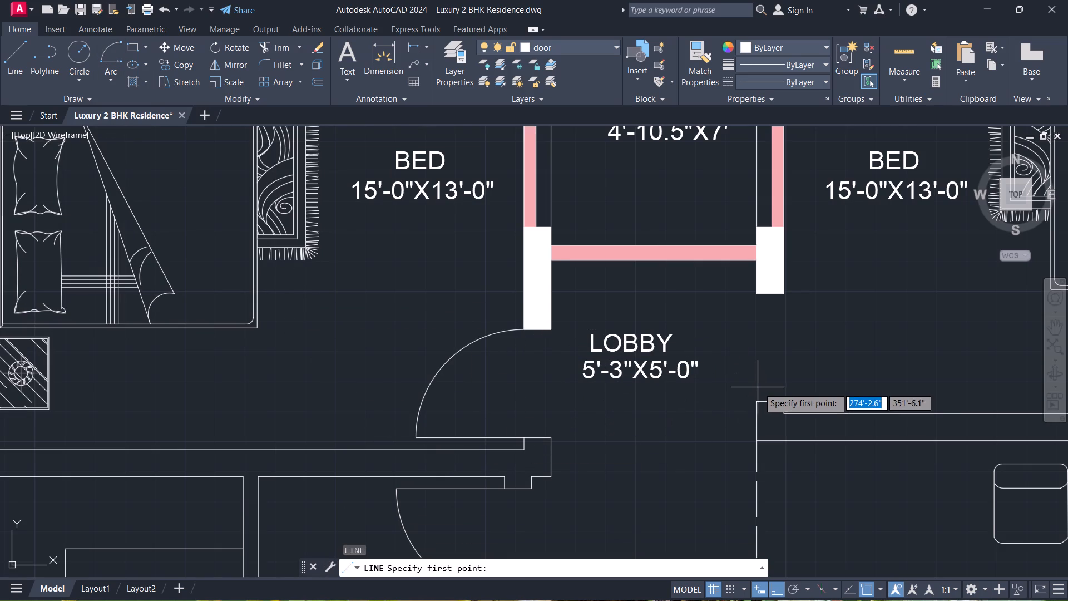
left_click(785, 403)
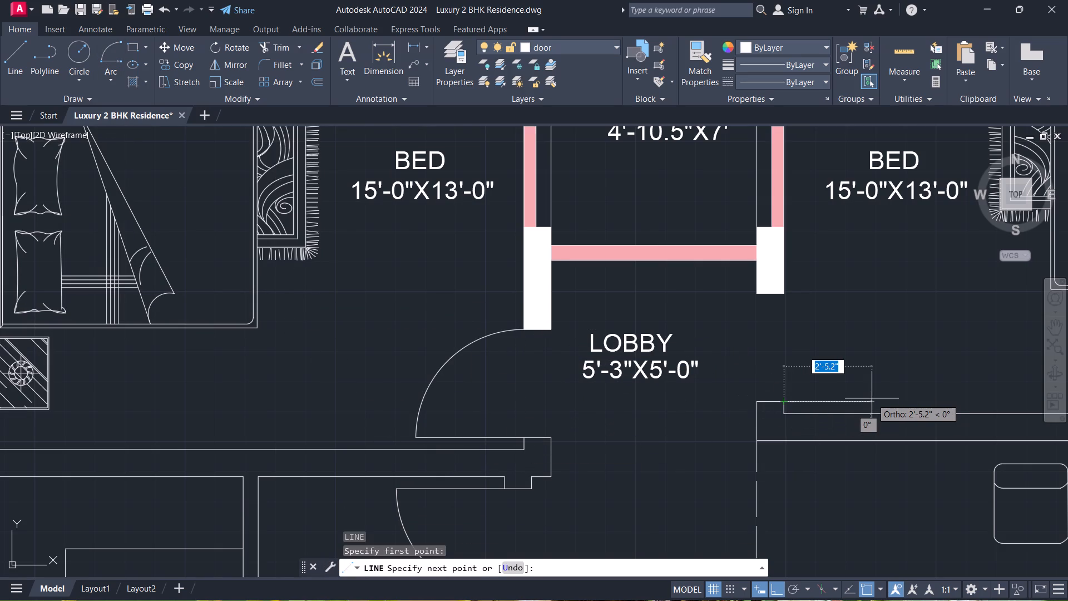
type("3'")
key("Return")
key("Escape")
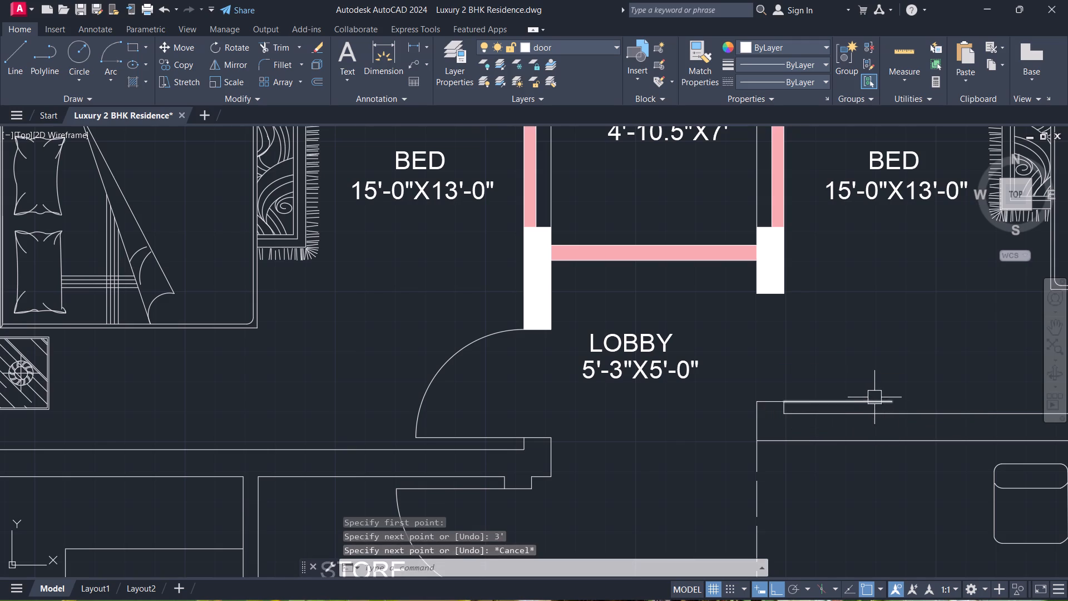
Draw the east bedroom door's swing arc from the leaf's free end, centred on its base, to the upper jamb's bedroom-side corner.
left_click(103, 46)
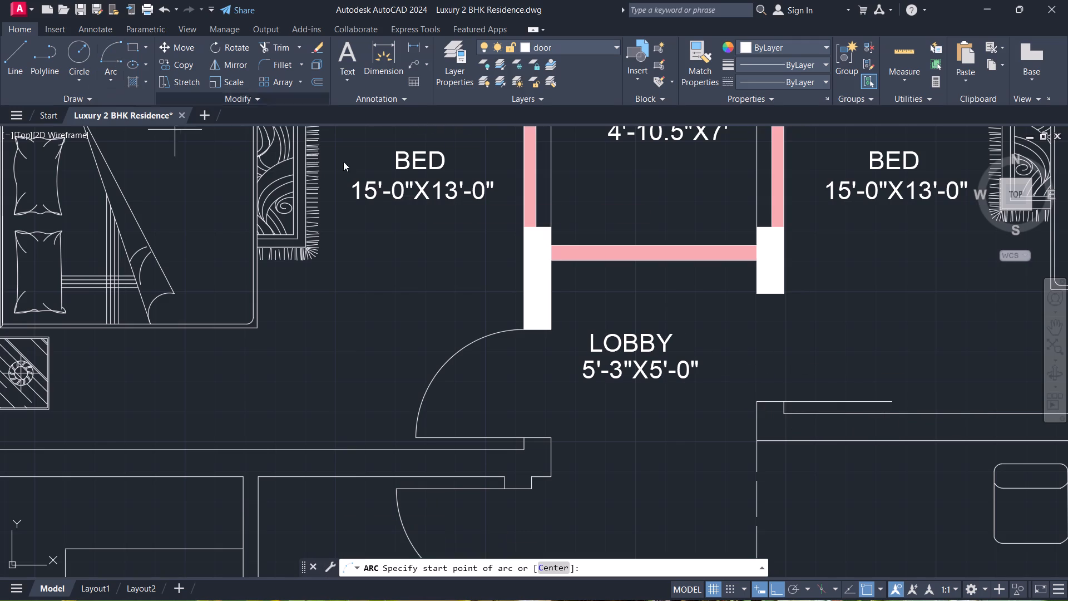
left_click(891, 400)
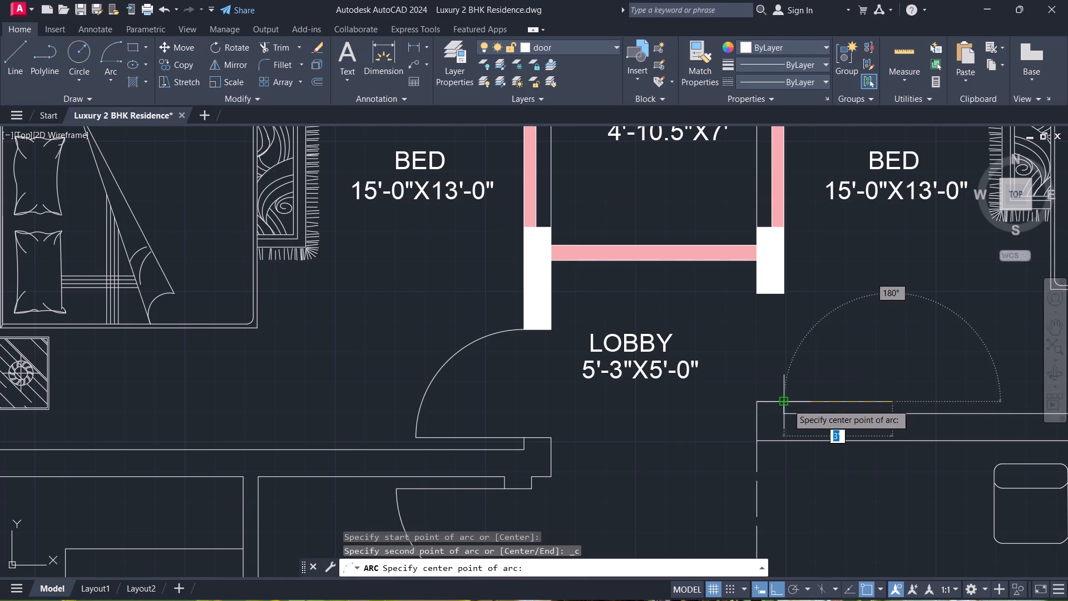
left_click(786, 404)
left_click(789, 360)
key("Escape")
scroll(834, 353, "down", 3)
scroll(733, 267, "up", 2)
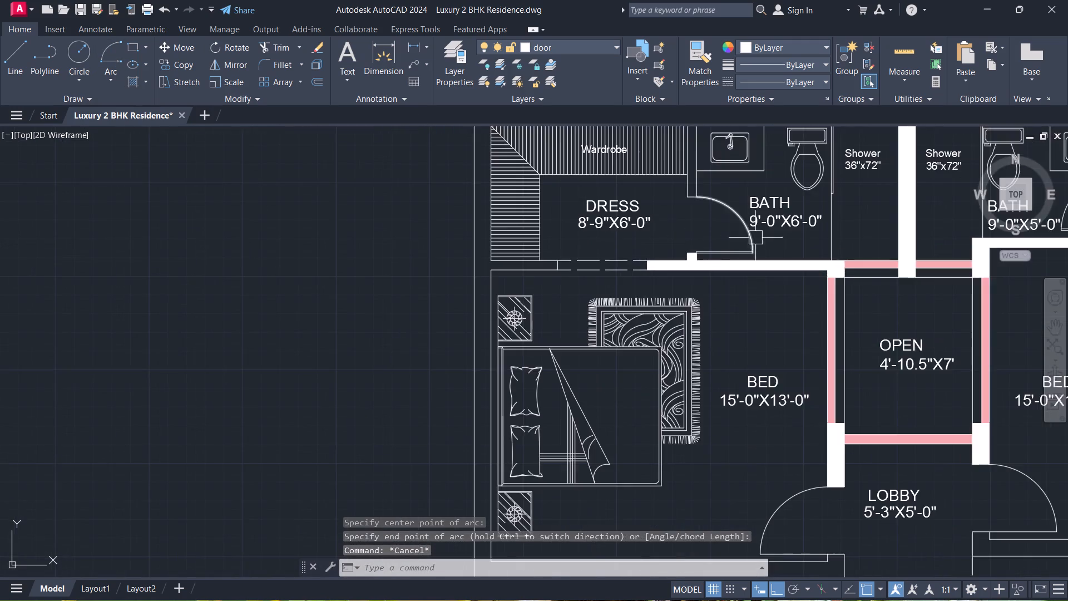
Erase the redundant upper leaf line and short jamb-end line from both bathroom doors.
scroll(770, 242, "down", 2)
middle_click_drag(770, 242, 580, 299)
scroll(580, 299, "up", 3)
scroll(840, 288, "up", 1)
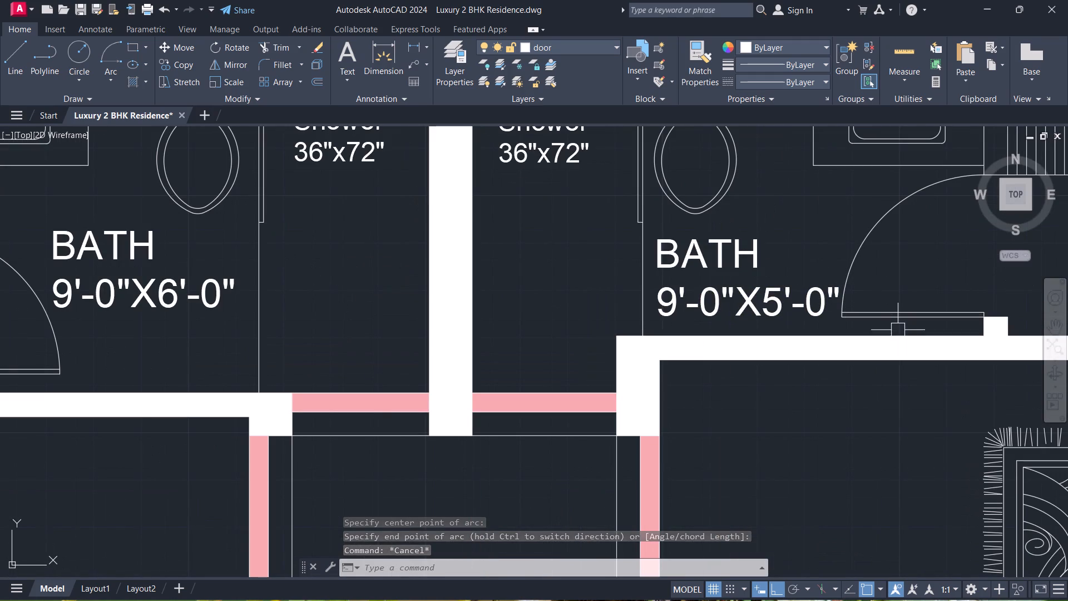
left_click(898, 328)
key("Escape")
scroll(920, 307, "up", 2)
left_click(910, 324)
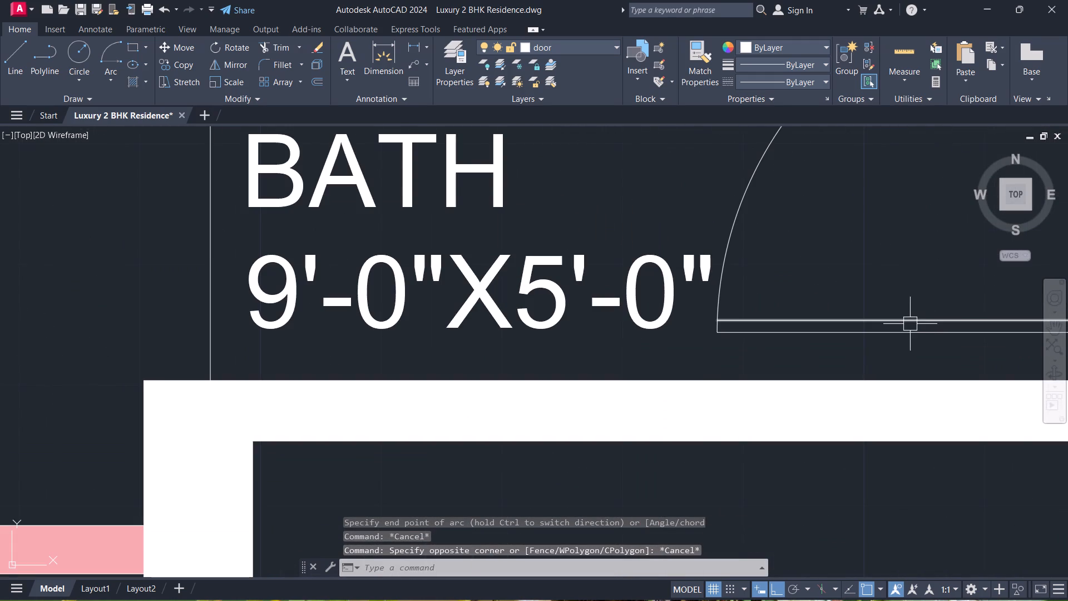
scroll(891, 324, "down", 2)
middle_click_drag(887, 324, 755, 319)
scroll(816, 316, "up", 3)
left_click_drag(825, 333, 820, 332)
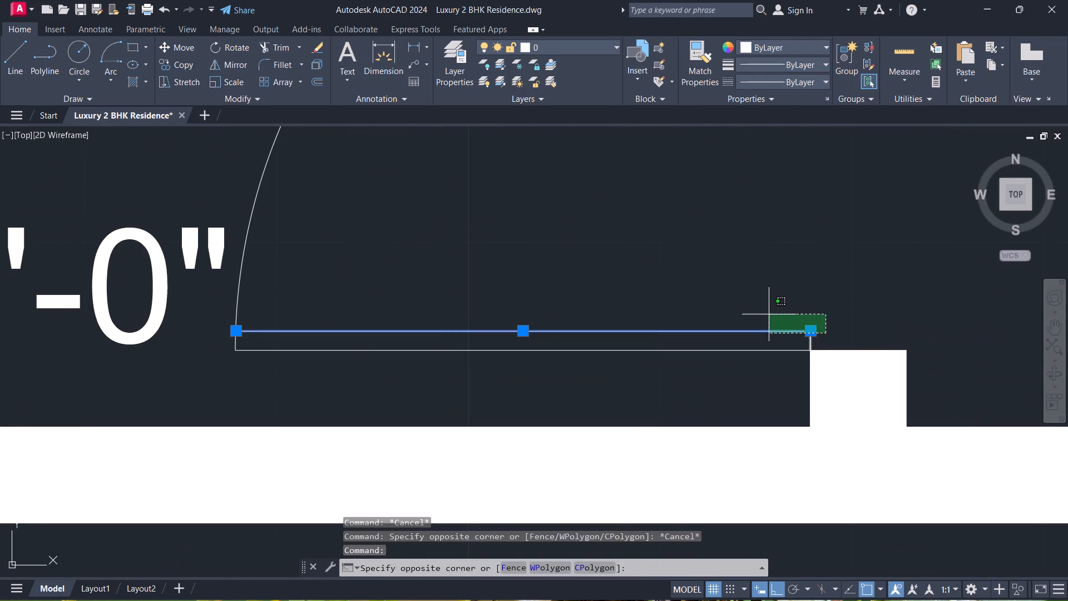
left_click(769, 314)
scroll(769, 314, "down", 3)
middle_click_drag(769, 314, 1067, 317)
middle_click_drag(146, 338, 417, 249)
scroll(146, 338, "up", 4)
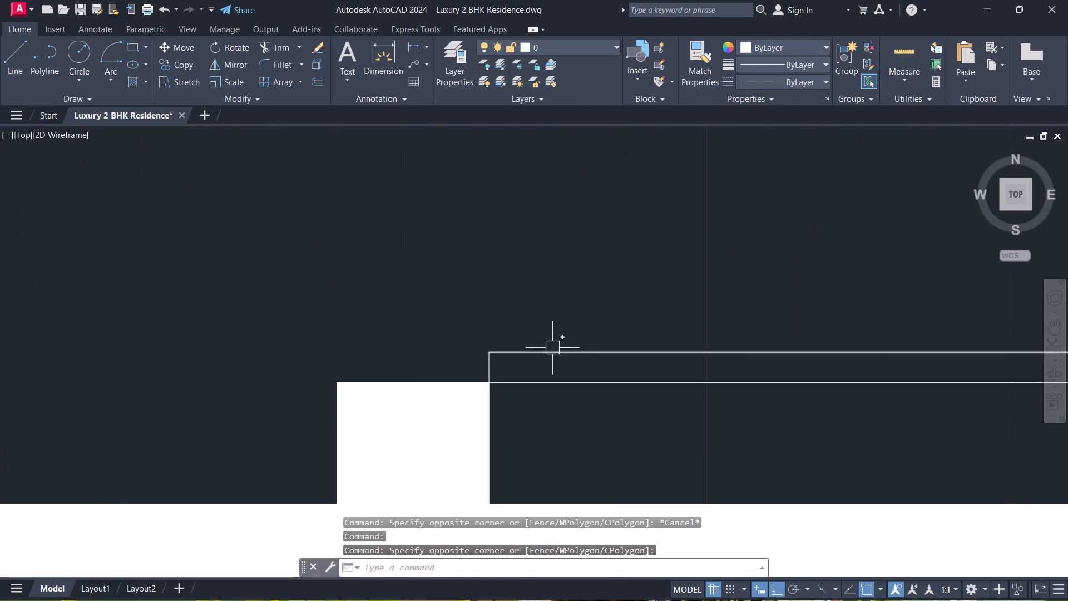
left_click_drag(528, 371, 522, 368)
left_click(456, 354)
scroll(513, 329, "down", 4)
scroll(536, 317, "up", 3)
left_click(545, 353)
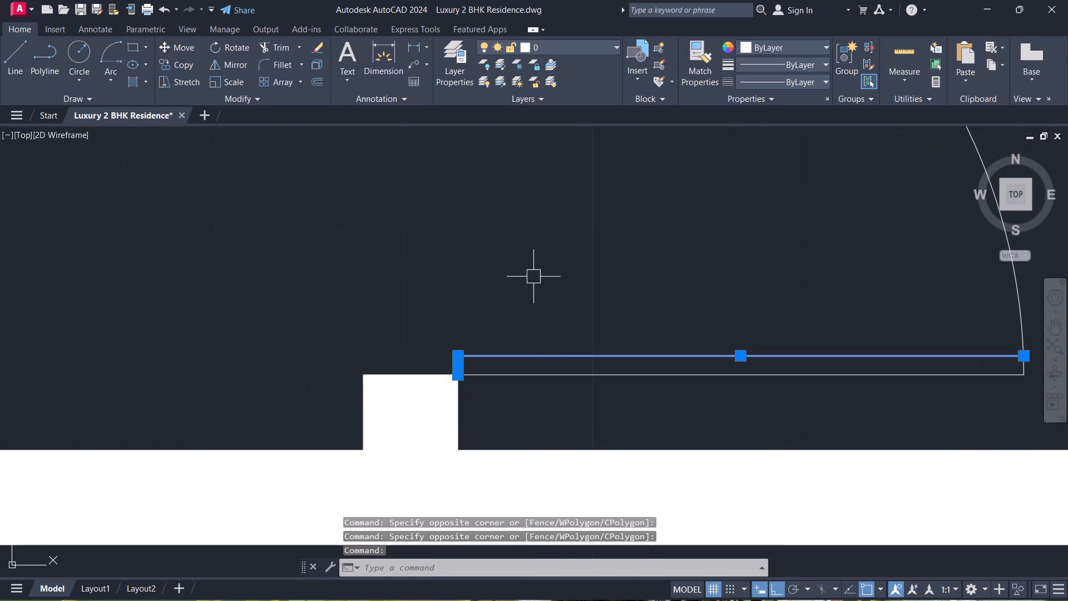
scroll(525, 263, "down", 1)
key("Delete")
scroll(525, 263, "down", 3)
scroll(525, 263, "up", 2)
middle_click(524, 262)
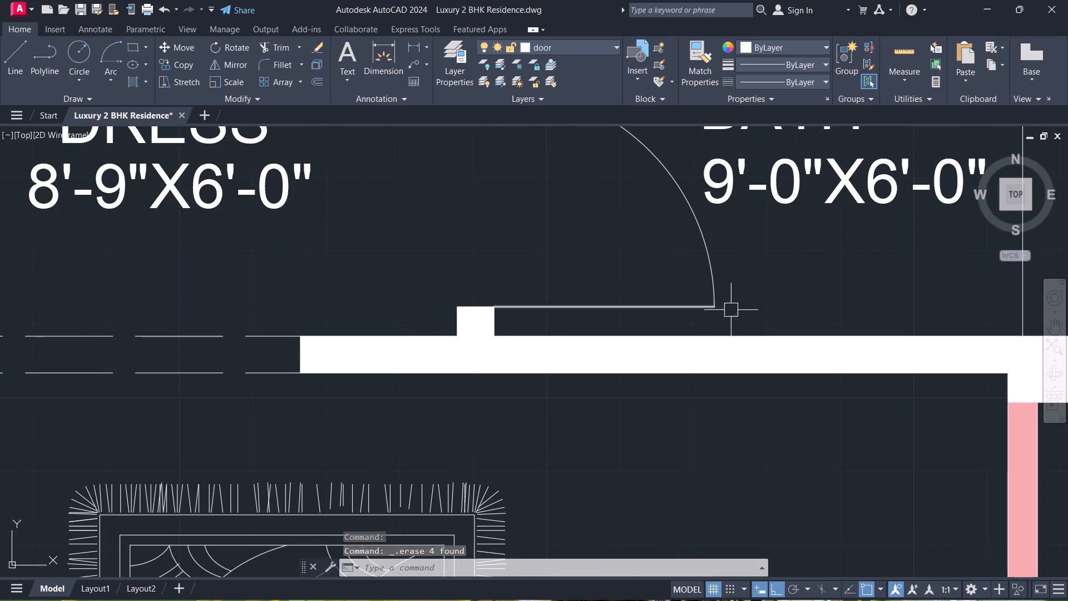
Move the swing arcs and remaining leaf lines of both bathroom doors to the door layer.
left_click_drag(733, 301, 725, 299)
left_click(637, 247)
left_click(652, 314)
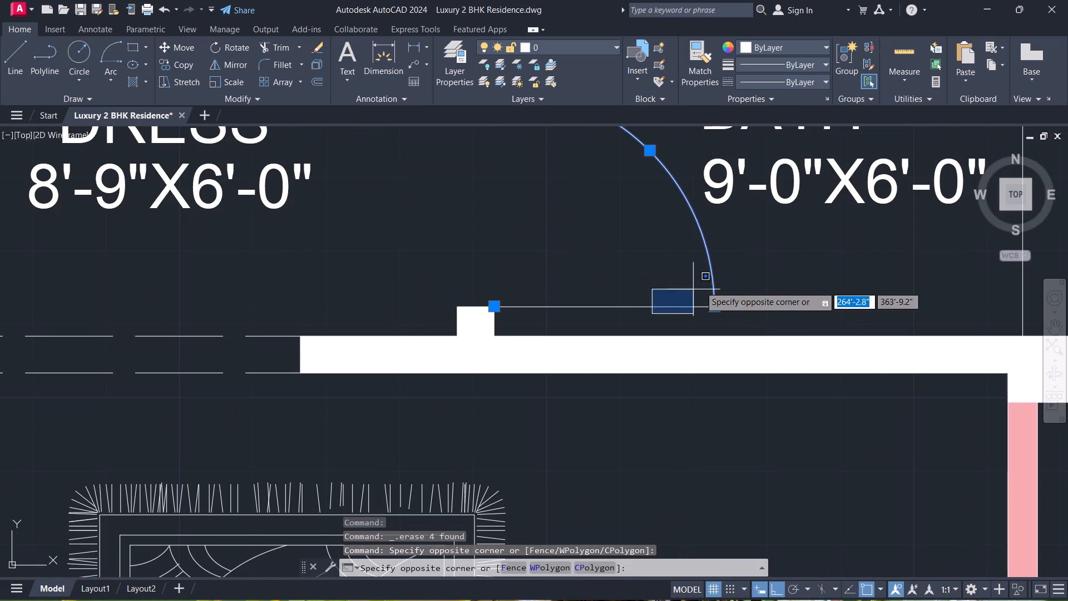
left_click(608, 264)
scroll(707, 267, "down", 3)
middle_click_drag(913, 239, 501, 260)
scroll(908, 239, "up", 1)
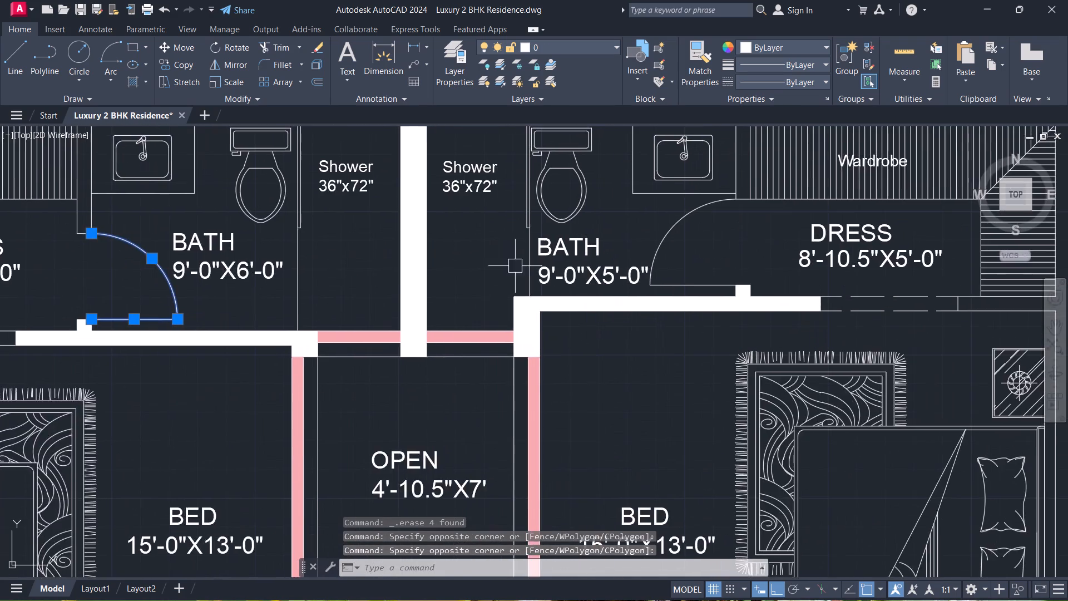
scroll(694, 283, "up", 2)
left_click(674, 289)
left_click_drag(628, 238, 623, 231)
left_click(577, 189)
scroll(578, 193, "down", 4)
middle_click_drag(574, 208, 580, 213)
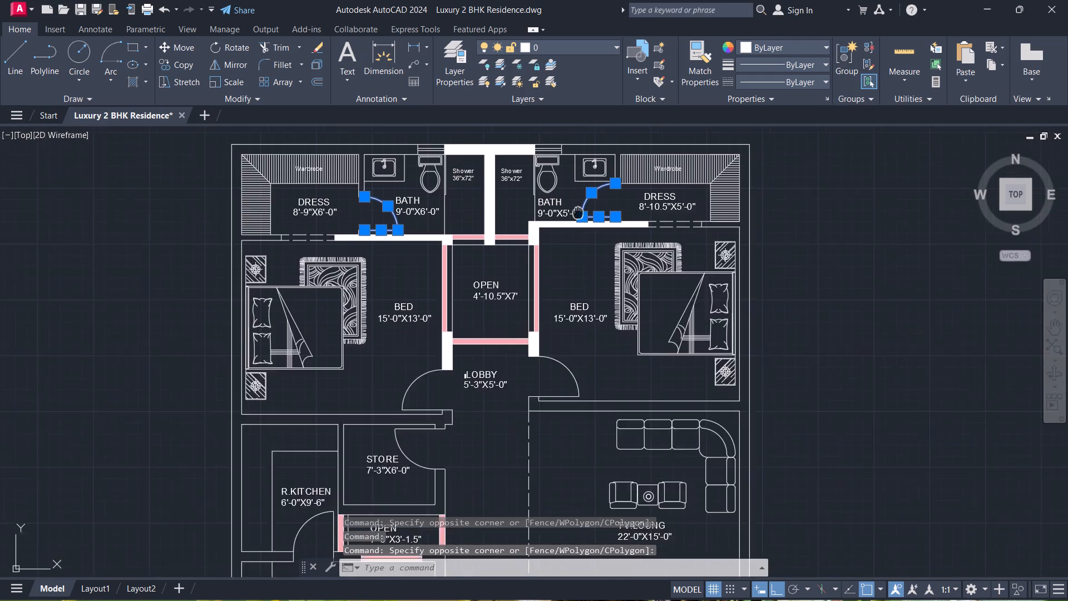
middle_click_drag(580, 213, 637, 264)
left_click(567, 49)
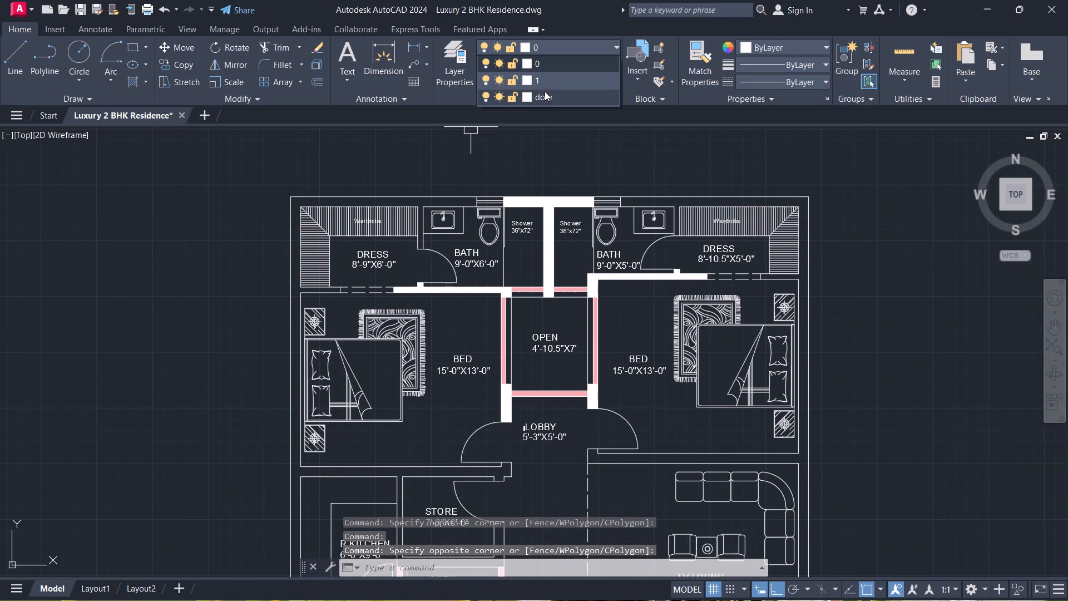
left_click(545, 91)
key("Escape")
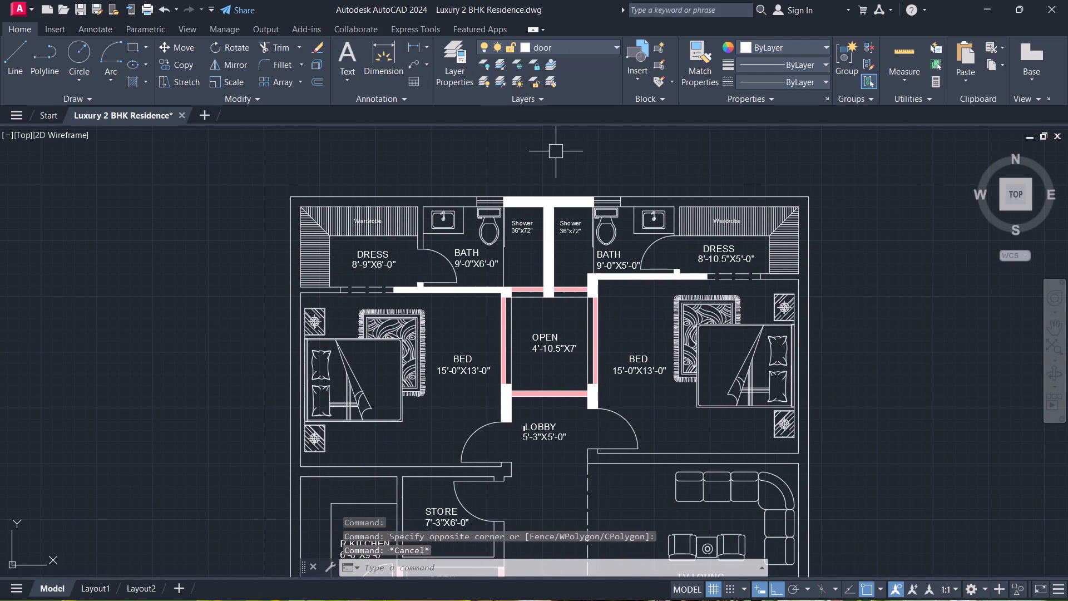
Draw a 2'6" horizontal door-leaf line from the powder room's lower jamb corner into the room.
scroll(553, 203, "down", 1)
scroll(583, 365, "down", 1)
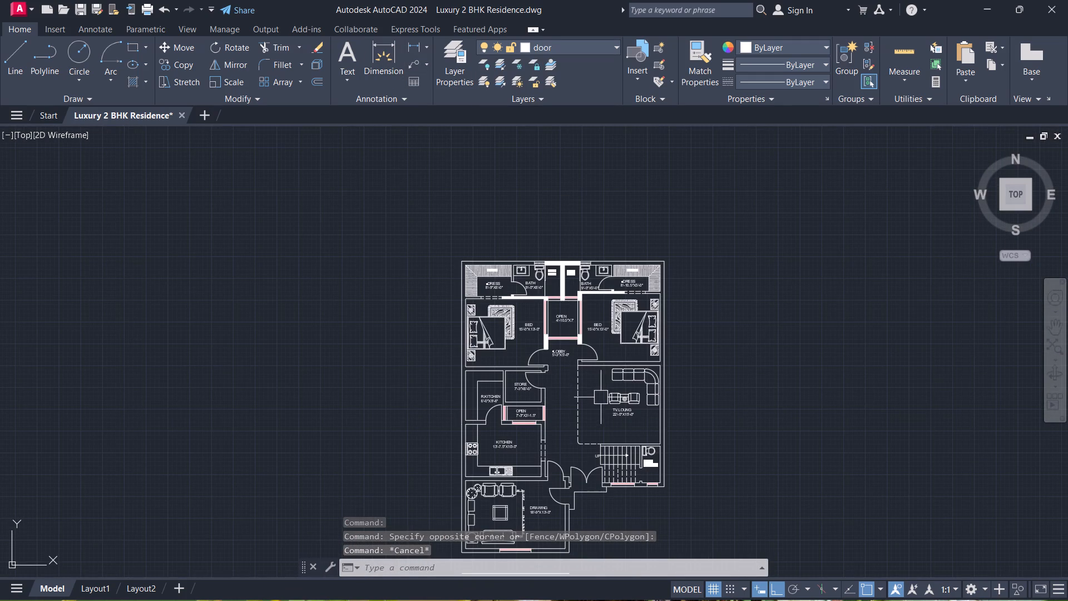
scroll(636, 442, "up", 3)
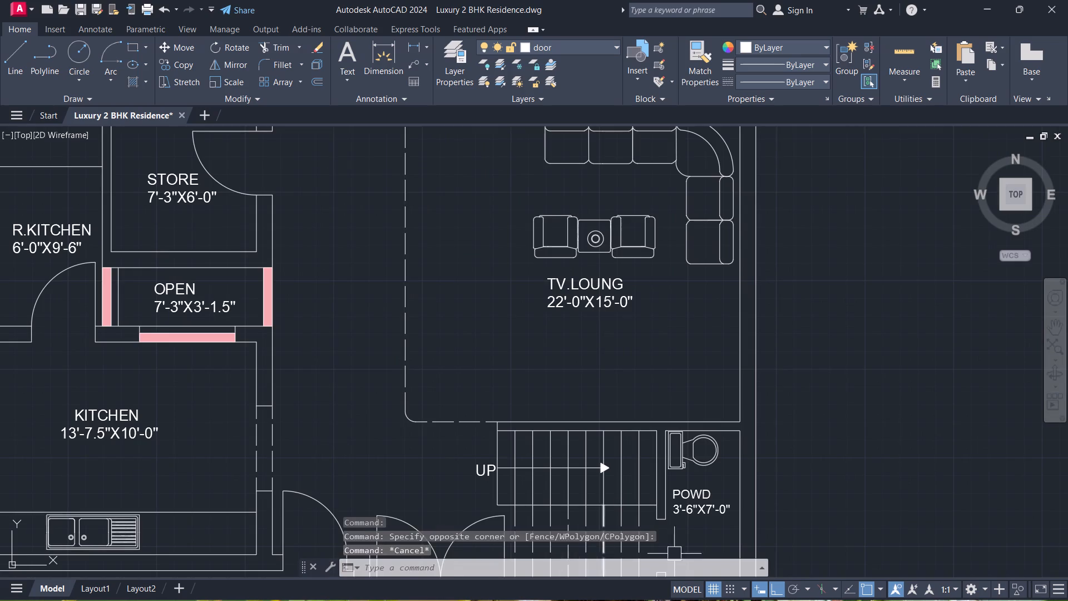
scroll(713, 499, "up", 1)
middle_click_drag(713, 494, 725, 191)
key("l")
key("space")
scroll(642, 300, "up", 1)
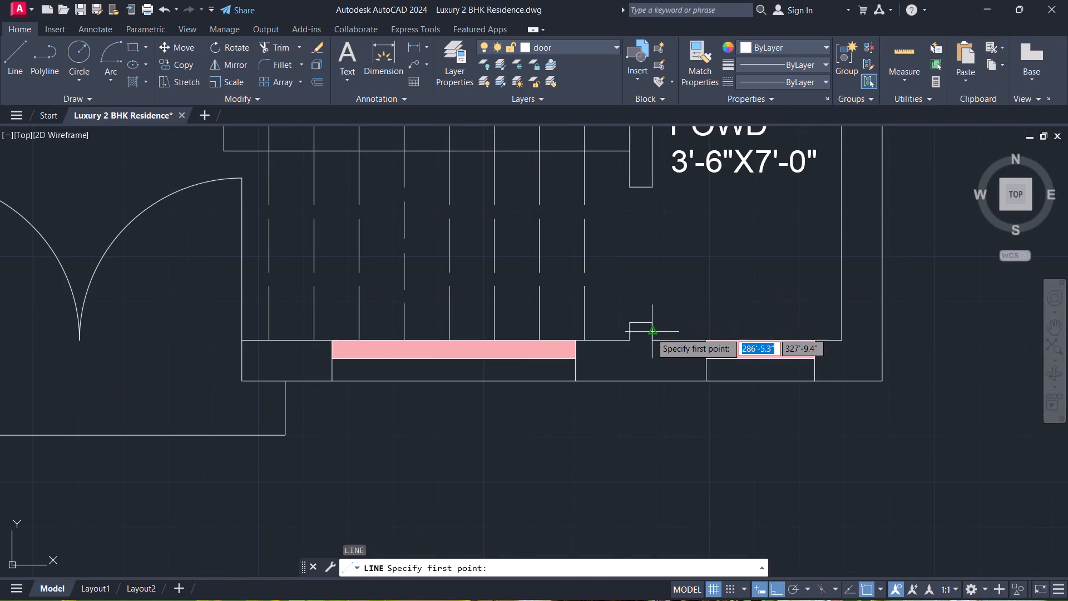
left_click(652, 325)
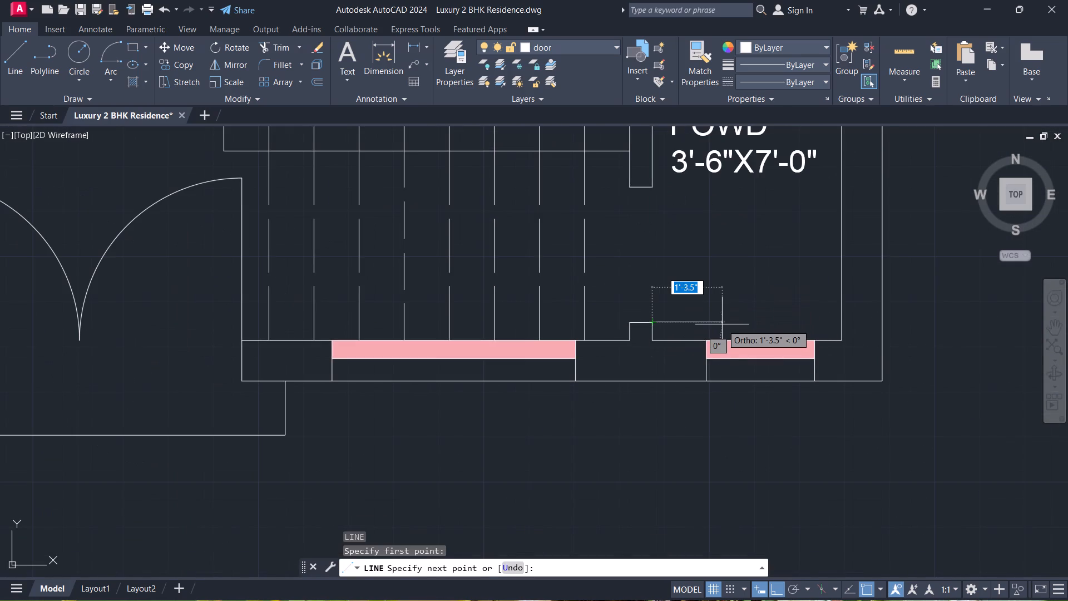
type("2'")
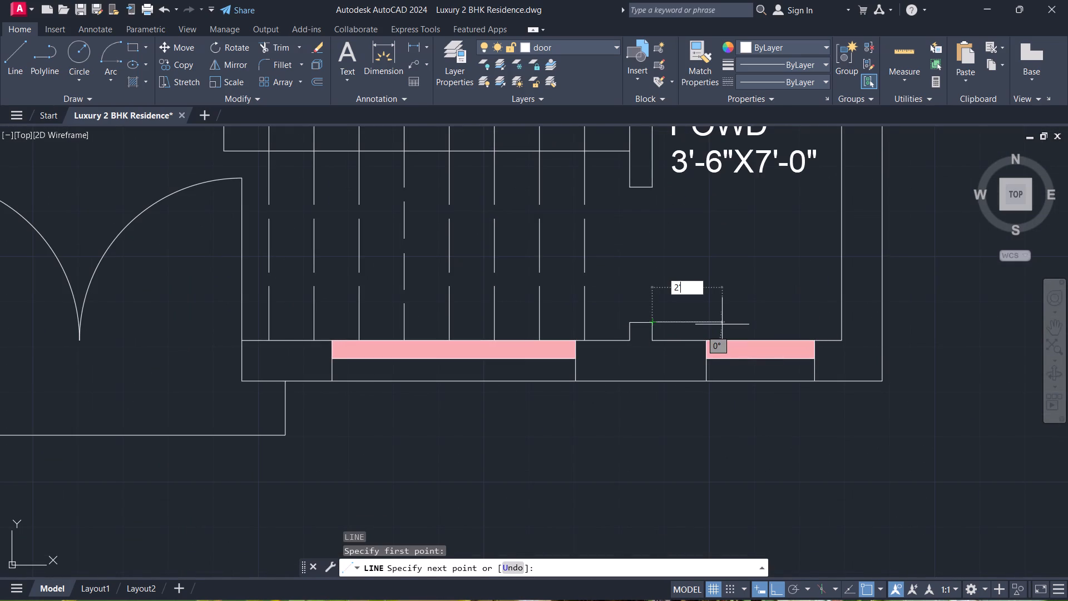
key("6")
key("Return")
key("Escape")
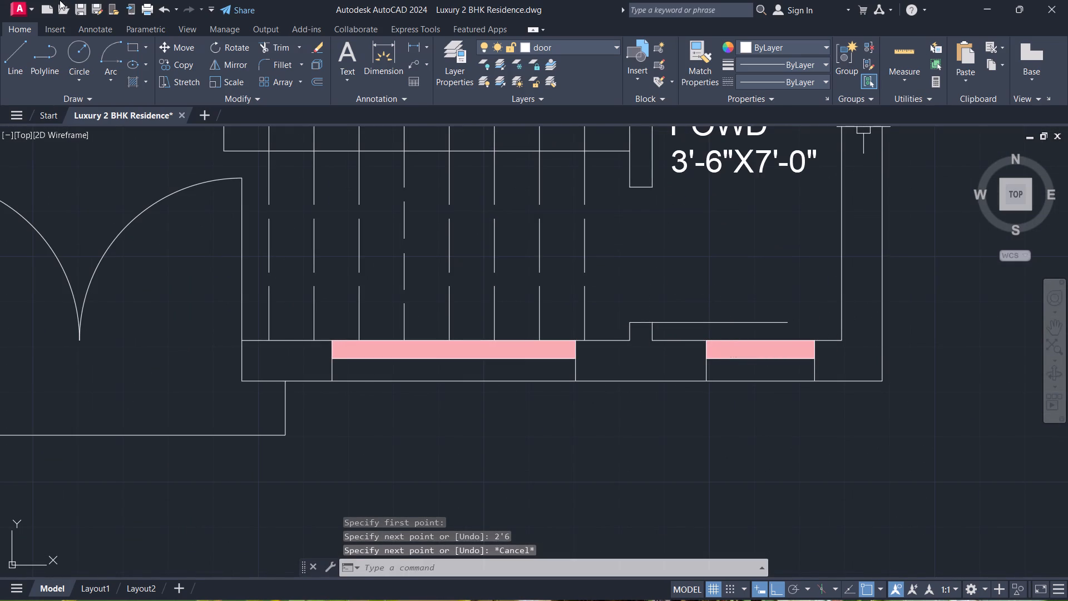
Draw the powder room door's swing arc from the leaf's free end, centred on its base, to the upper jamb.
left_click(119, 57)
left_click(784, 318)
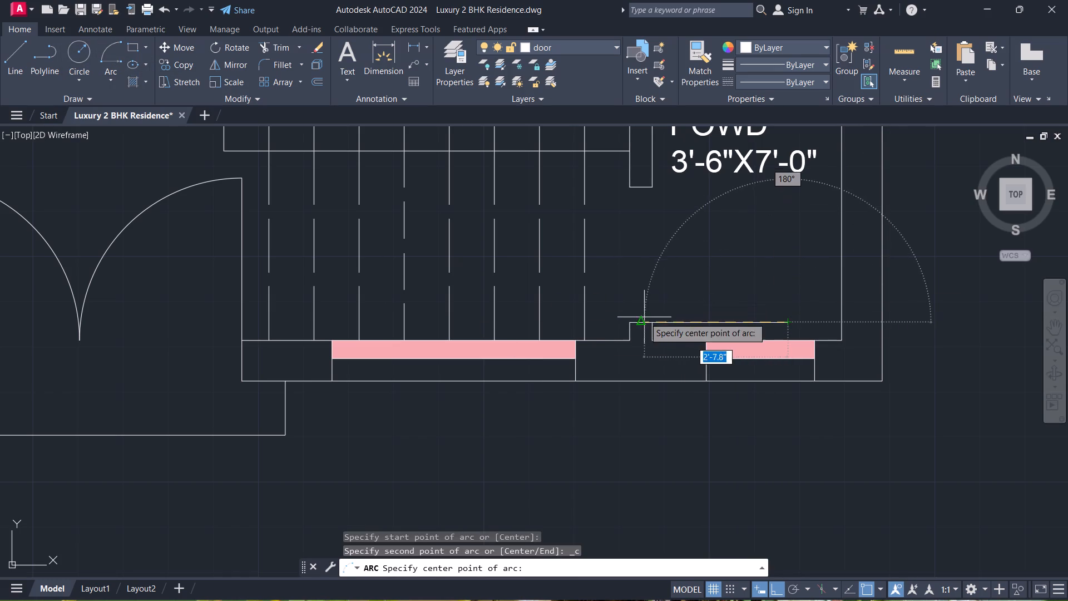
left_click(655, 323)
left_click(639, 273)
key("Escape")
Examine the doors and openings throughout the plan, from the entrance and drawing room to the bedrooms and baths.
scroll(639, 273, "up", 1)
scroll(651, 269, "down", 3)
scroll(732, 247, "up", 1)
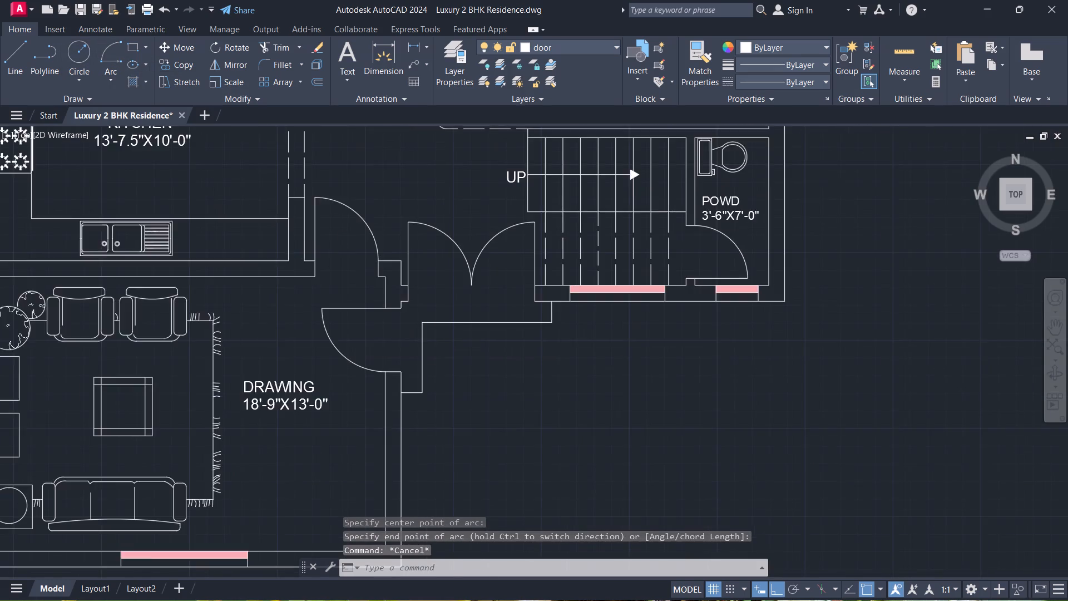
middle_click(284, 132)
scroll(338, 223, "down", 2)
middle_click_drag(338, 223, 340, 225)
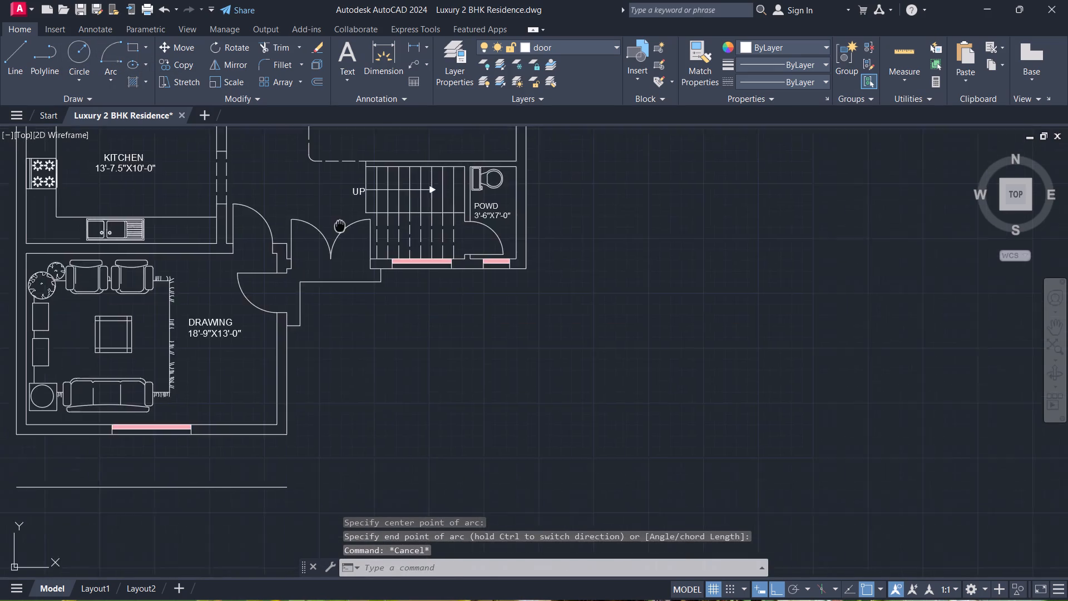
middle_click_drag(340, 225, 528, 277)
scroll(512, 263, "up", 1)
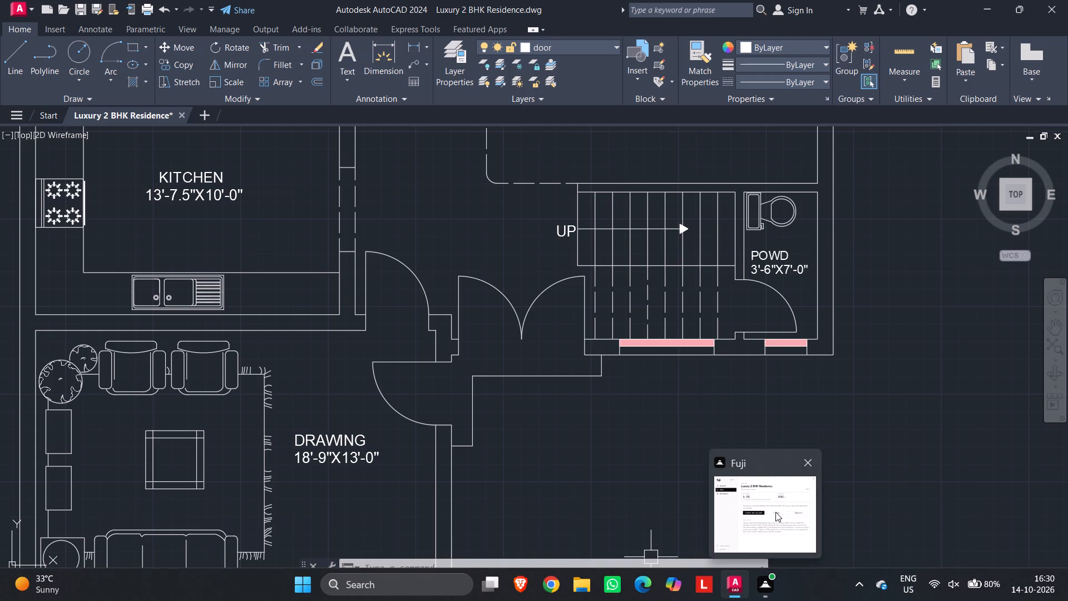
middle_click_drag(553, 381, 616, 363)
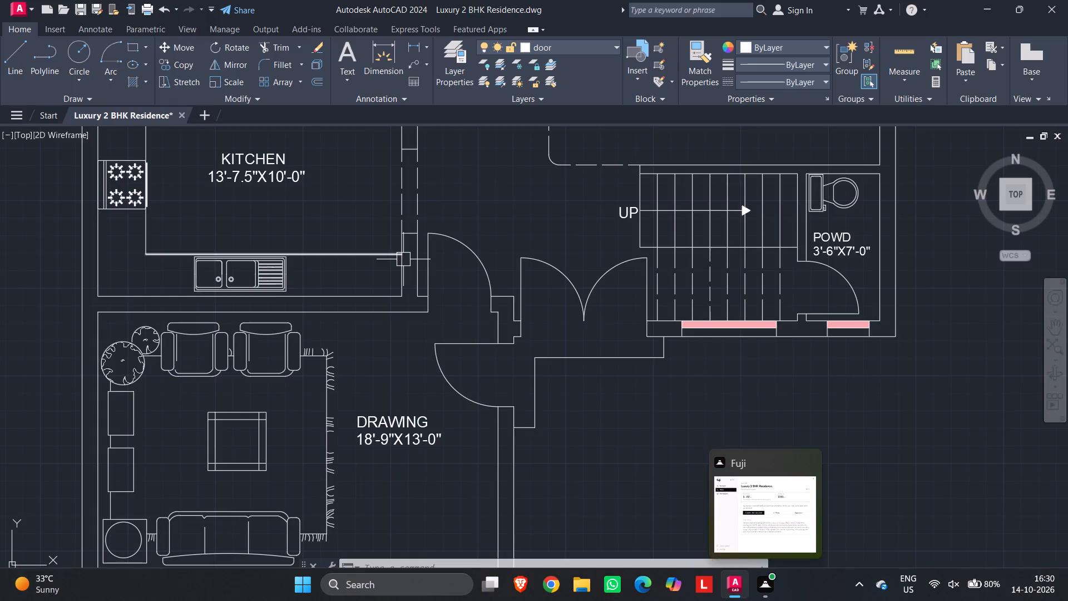
scroll(423, 284, "down", 1)
middle_click_drag(423, 284, 562, 260)
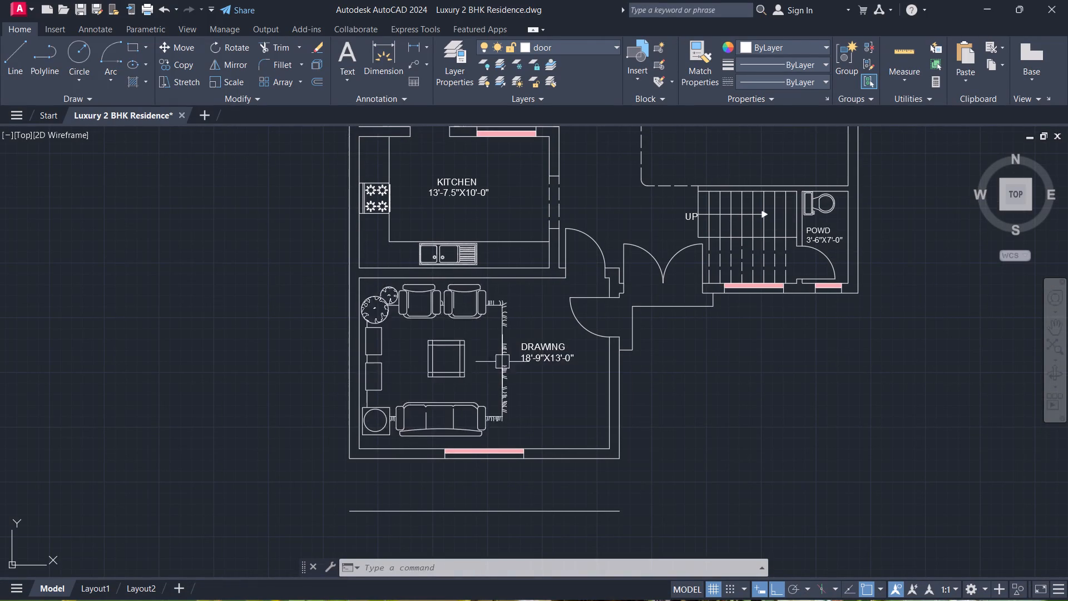
middle_click_drag(530, 344, 558, 344)
scroll(530, 344, "up", 1)
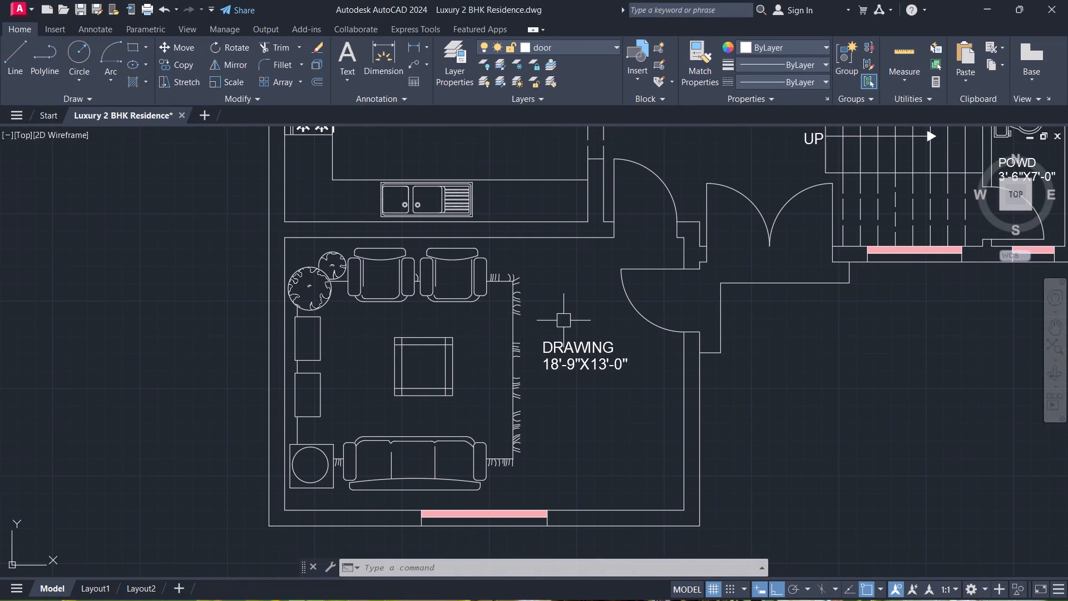
middle_click_drag(563, 320, 557, 390)
middle_click_drag(433, 232, 431, 335)
middle_click_drag(370, 231, 385, 339)
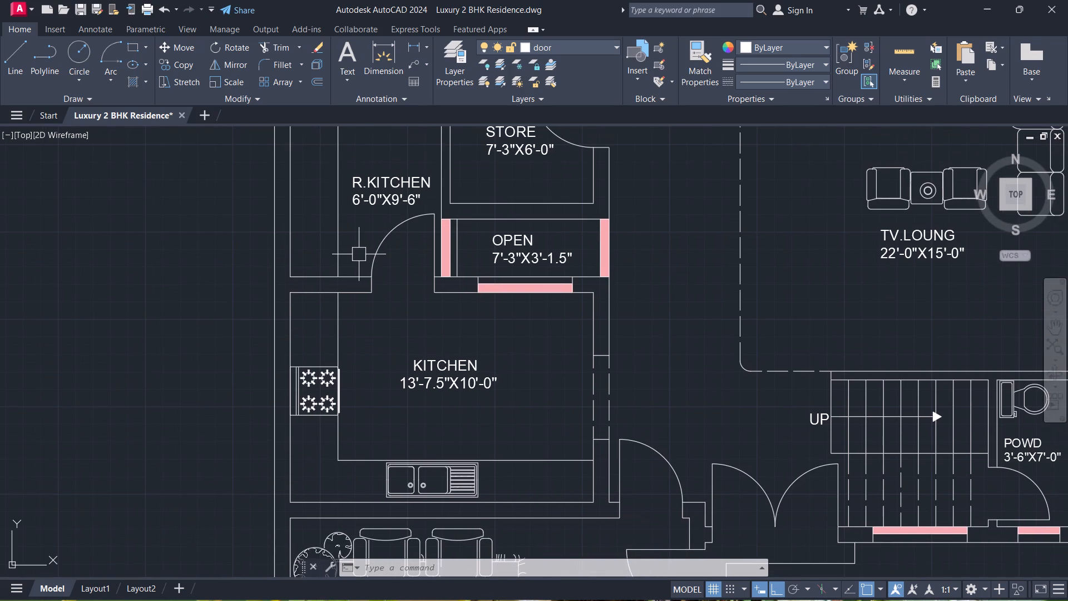
middle_click_drag(610, 248, 448, 301)
scroll(448, 301, "down", 1)
middle_click_drag(365, 219, 347, 375)
scroll(360, 231, "up", 1)
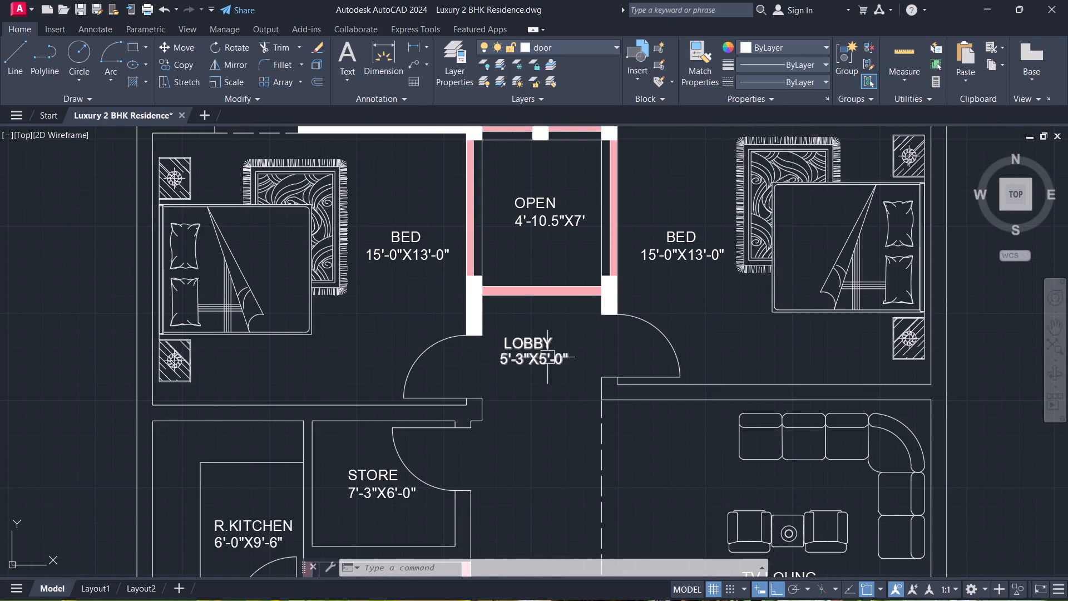
scroll(513, 373, "down", 1)
middle_click_drag(513, 373, 552, 429)
scroll(474, 300, "up", 1)
middle_click_drag(479, 286, 858, 267)
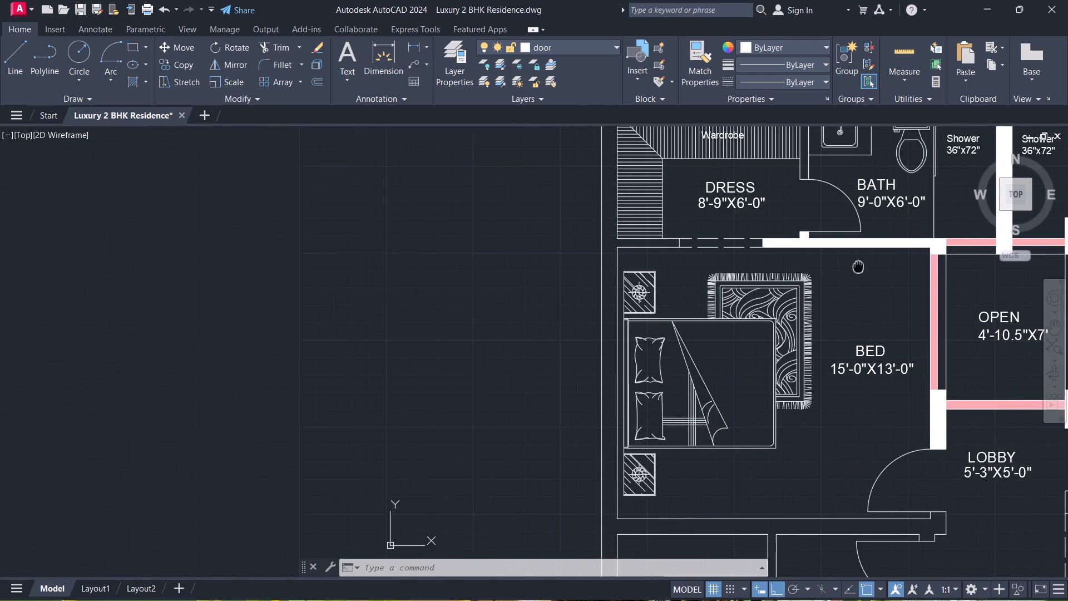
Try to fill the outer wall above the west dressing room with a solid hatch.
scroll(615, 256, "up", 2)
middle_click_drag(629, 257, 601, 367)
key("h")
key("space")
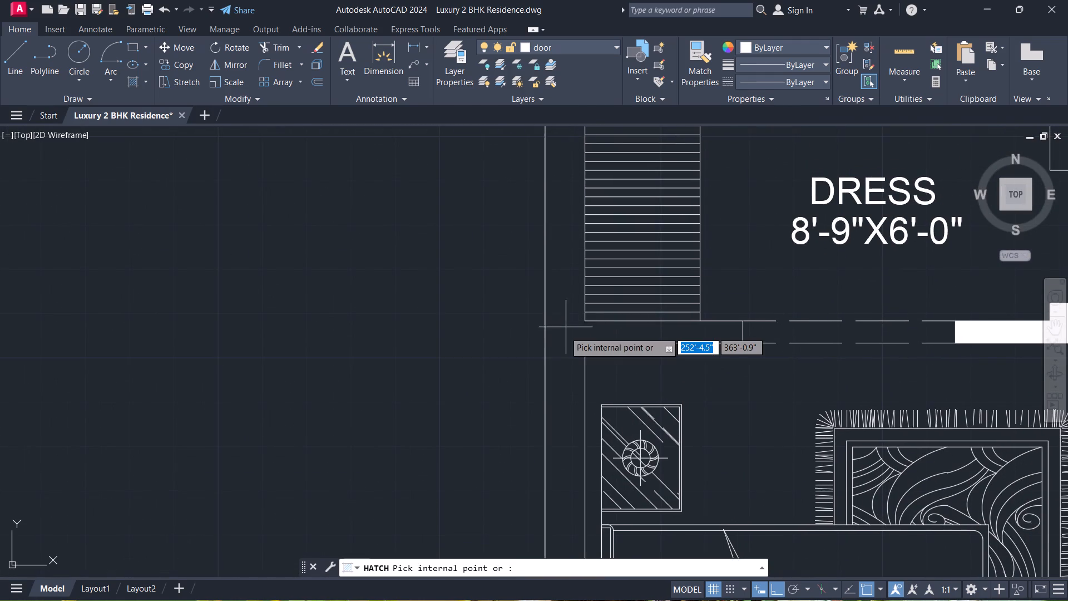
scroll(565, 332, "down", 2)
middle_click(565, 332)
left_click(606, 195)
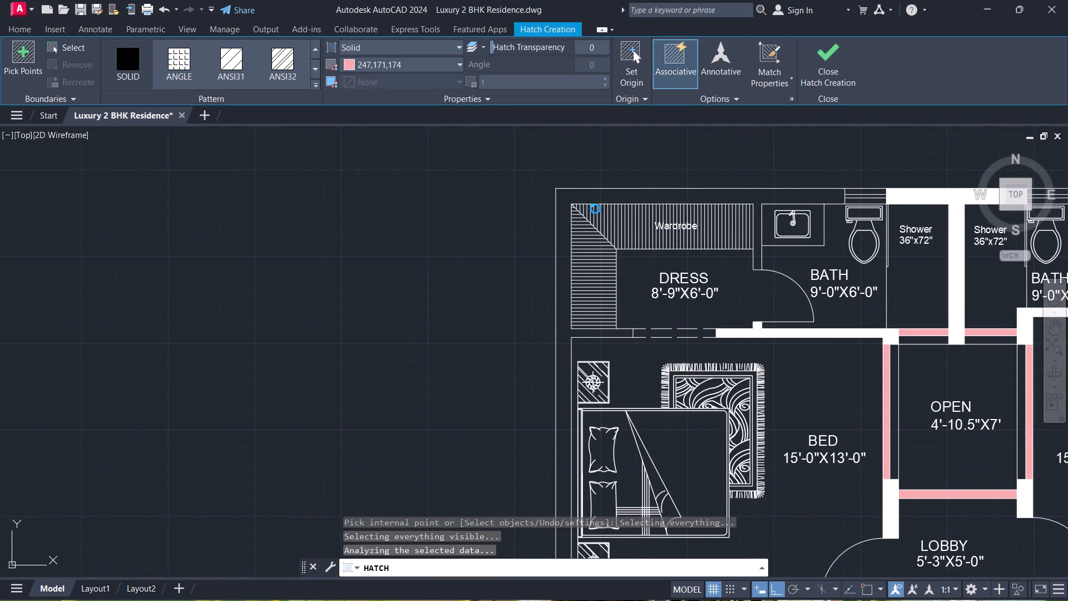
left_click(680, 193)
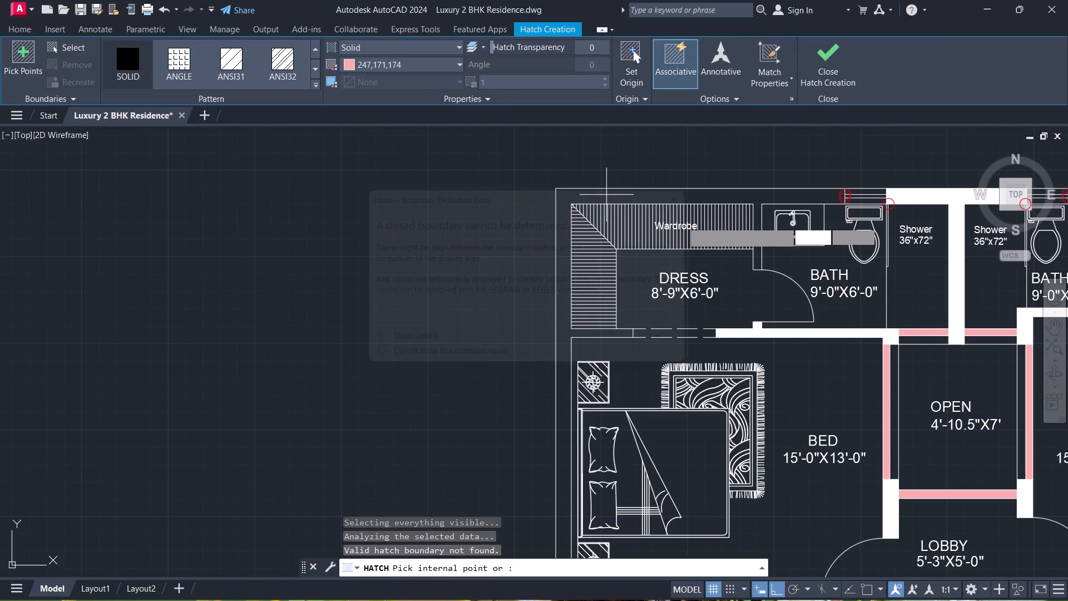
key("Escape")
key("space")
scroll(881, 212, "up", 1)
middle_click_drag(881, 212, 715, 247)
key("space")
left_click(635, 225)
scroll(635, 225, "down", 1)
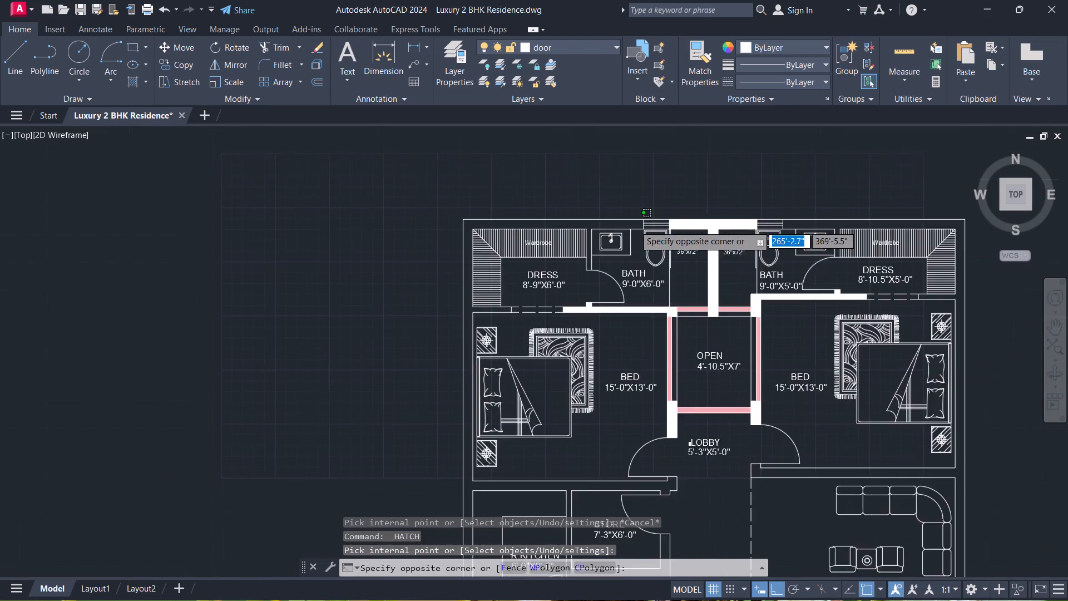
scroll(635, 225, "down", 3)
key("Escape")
Fill the west outer wall and its connected inner walls with a solid hatch in colour 247,171,174.
scroll(563, 336, "up", 1)
key("space")
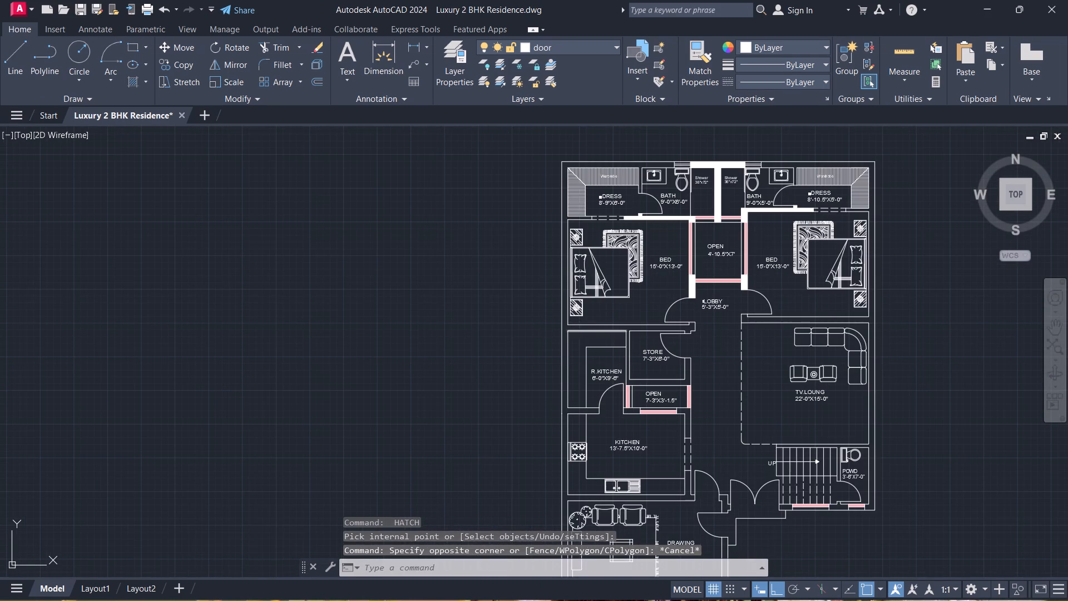
left_click(564, 327)
scroll(564, 327, "down", 2)
middle_click_drag(567, 327, 562, 257)
key("Escape")
Change the colour of the hatch in the west outer wall and its connected inner walls to ByLayer.
scroll(562, 256, "up", 1)
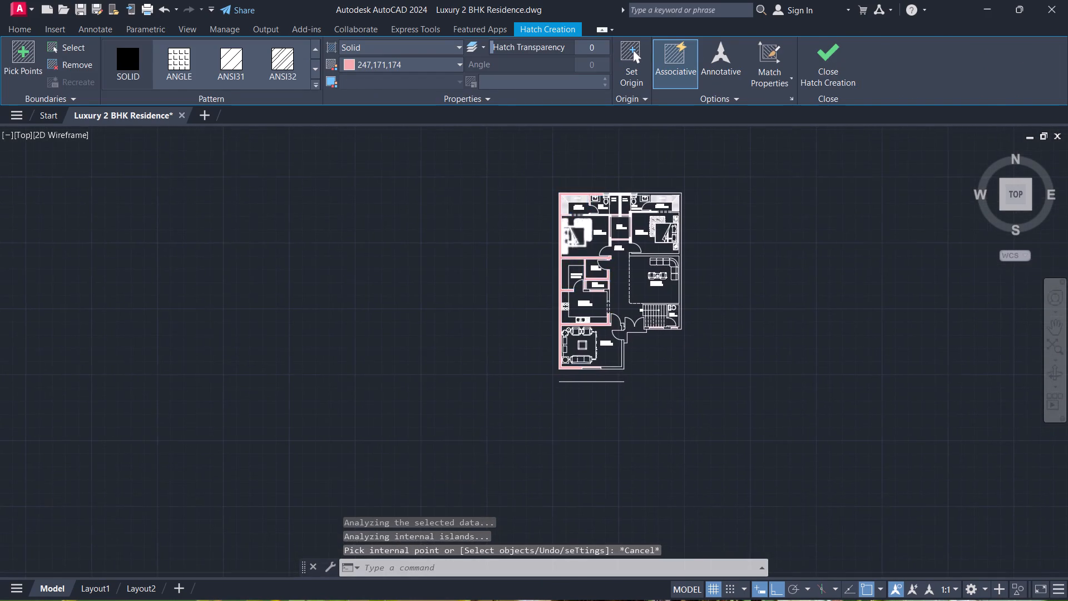
scroll(562, 256, "up", 5)
left_click(552, 265)
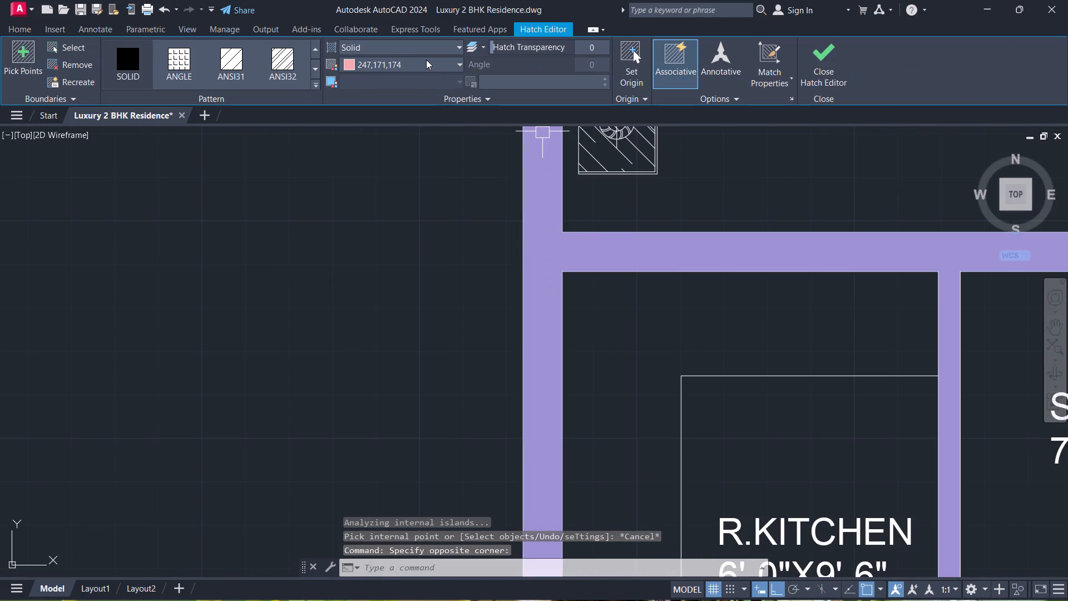
left_click(395, 67)
left_click(384, 75)
key("Escape")
Fill the short kitchen wall between the rear kitchen door and the window below the OPEN area with solid hatch.
scroll(444, 142, "down", 4)
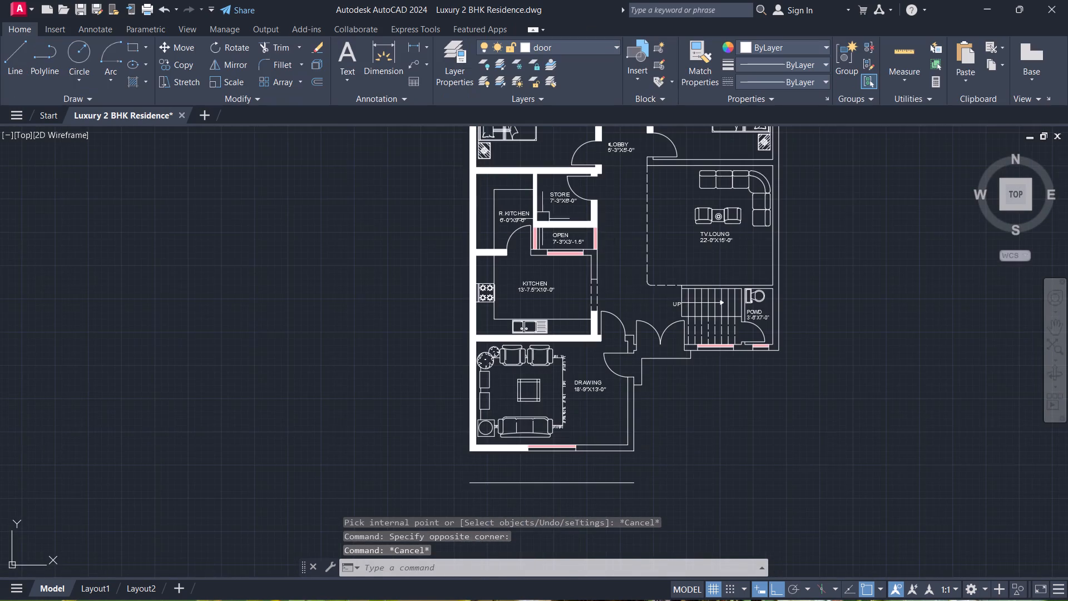
middle_click_drag(647, 342, 661, 275)
scroll(642, 269, "up", 1)
key("space")
scroll(552, 191, "up", 1)
middle_click_drag(507, 176, 566, 378)
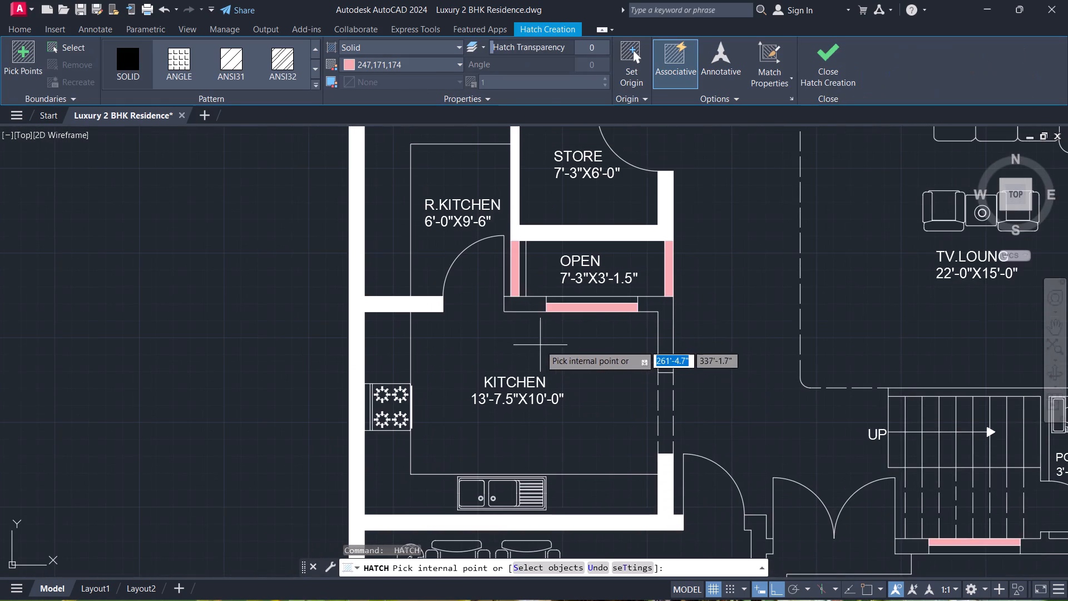
left_click(521, 308)
key("space")
key("Escape")
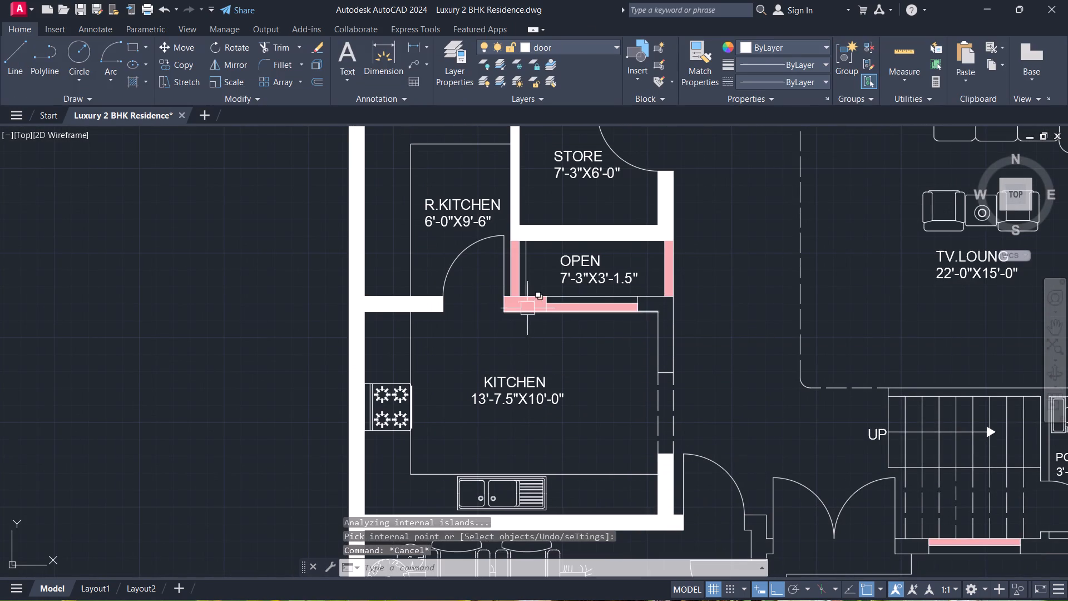
Change the colour of the short kitchen wall's hatch beside the rear kitchen door to ByLayer.
scroll(520, 306, "up", 2)
left_click(520, 306)
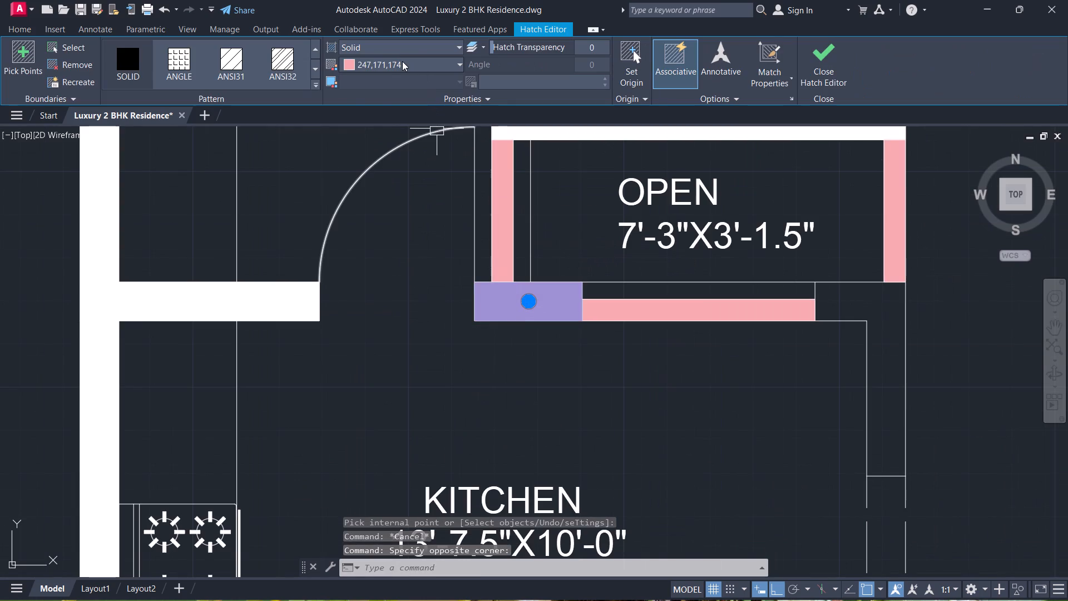
left_click(402, 61)
left_click(386, 84)
key("Escape")
key("Escape")
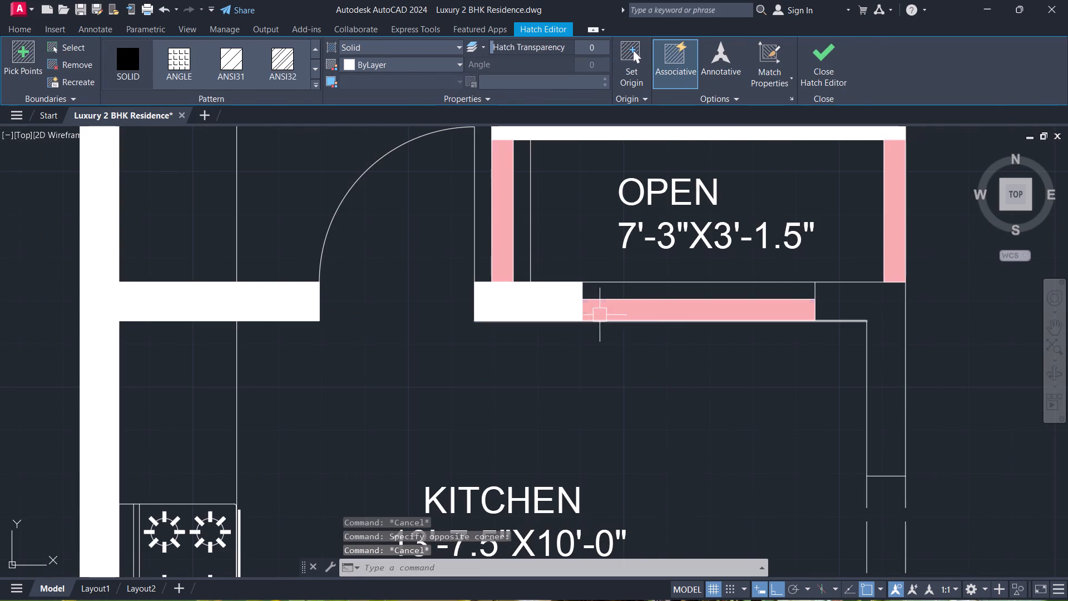
Fill the kitchen's north-east corner wall with a solid hatch in ByLayer colour.
key("space")
left_click(428, 71)
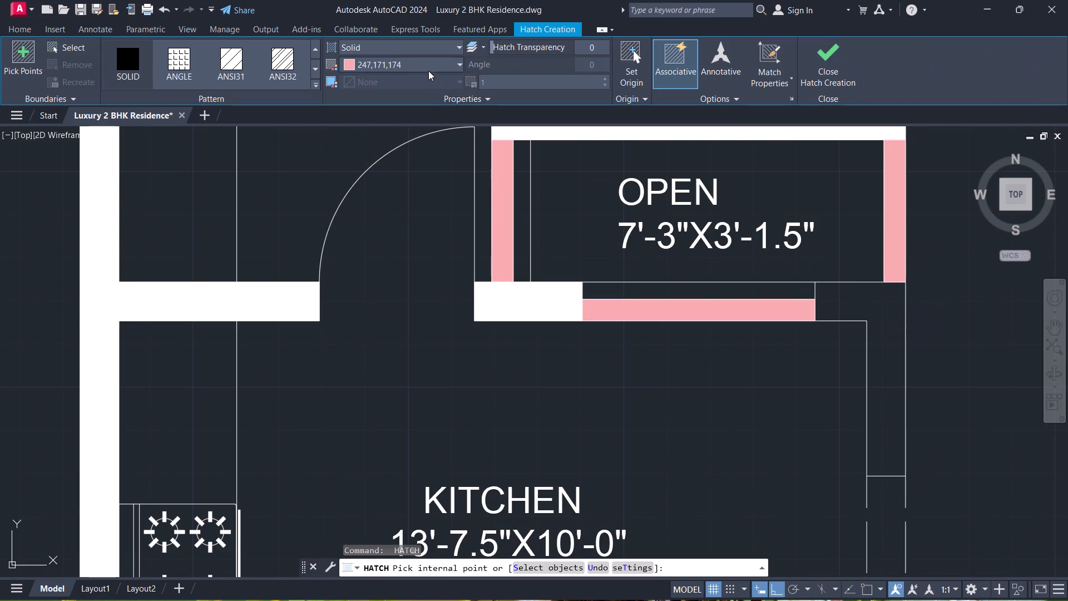
left_click(378, 77)
left_click(871, 312)
scroll(793, 339, "down", 3)
middle_click_drag(790, 342, 708, 191)
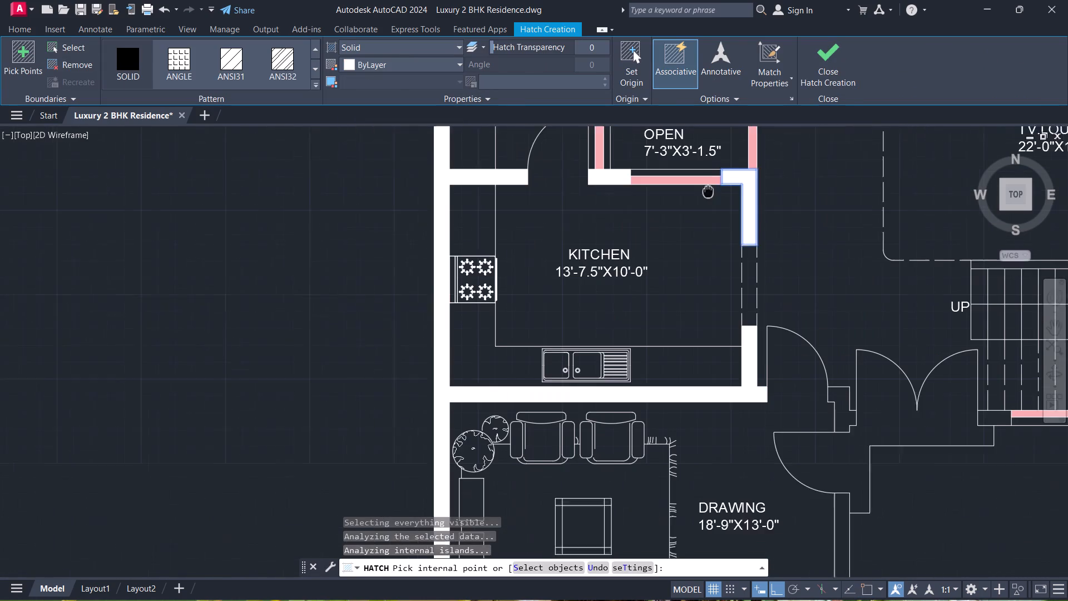
middle_click_drag(708, 191, 703, 185)
key("space")
Fill the drawing room's south-east outer wall, from the window round to the east door, with the ByLayer solid hatch.
key("space")
scroll(661, 336, "down", 2)
middle_click_drag(658, 334, 615, 160)
key("space")
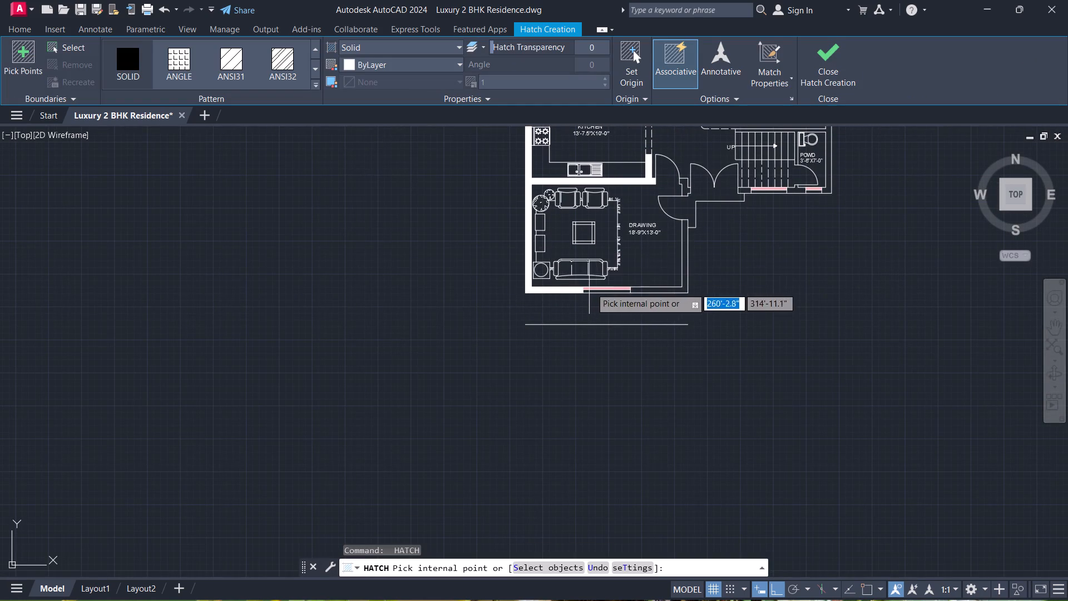
scroll(665, 303, "up", 1)
left_click(647, 282)
key("space")
Fill the stepped wall between the drawing room doors and the main entrance with the ByLayer solid hatch.
scroll(669, 250, "down", 2)
middle_click_drag(666, 247, 665, 245)
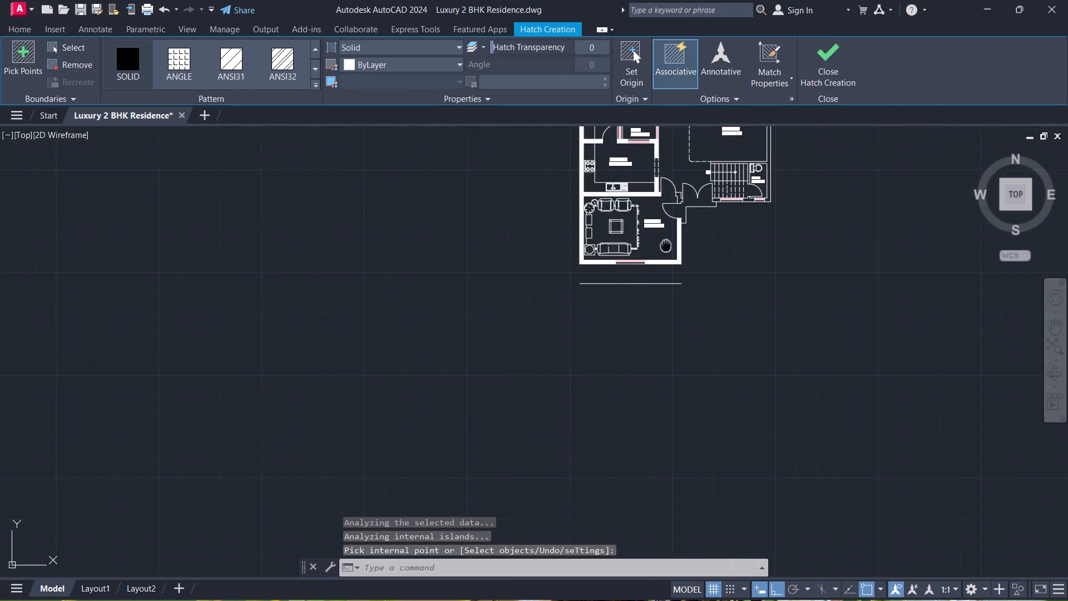
middle_click_drag(665, 245, 509, 347)
scroll(516, 313, "up", 5)
key("space")
left_click(526, 274)
key("space")
Fill the wall piece between the main entrance's double door and the staircase window with the ByLayer solid hatch.
scroll(656, 299, "down", 2)
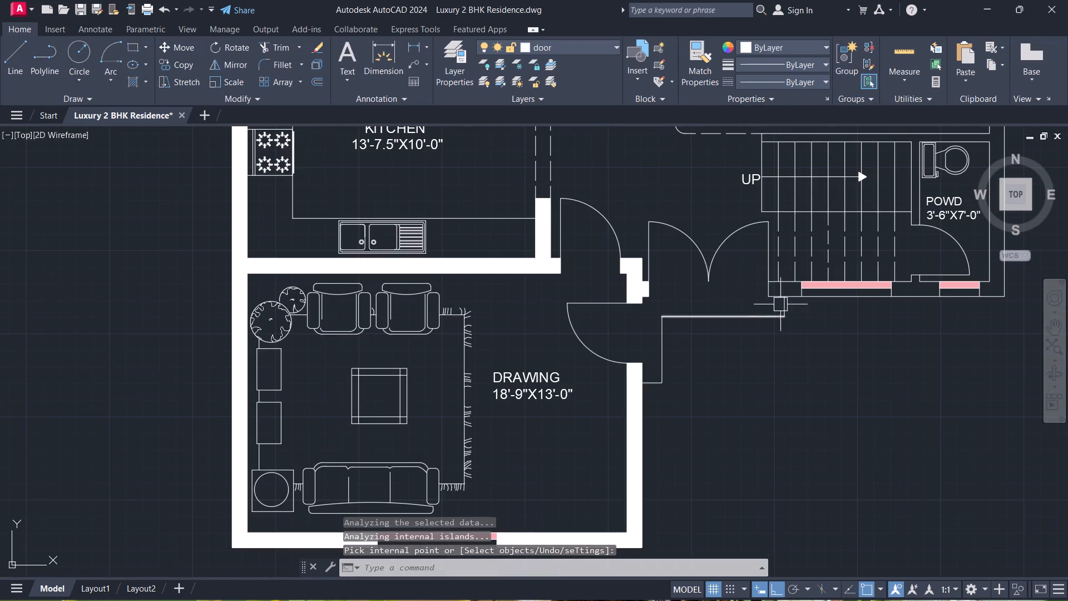
middle_click_drag(783, 304, 564, 346)
scroll(560, 336, "up", 2)
key("space")
left_click(560, 324)
key("space")
Fill the wall between the staircase window and the powder room window with the ByLayer solid hatch.
scroll(643, 353, "down", 3)
middle_click_drag(644, 354, 382, 359)
scroll(412, 359, "up", 1)
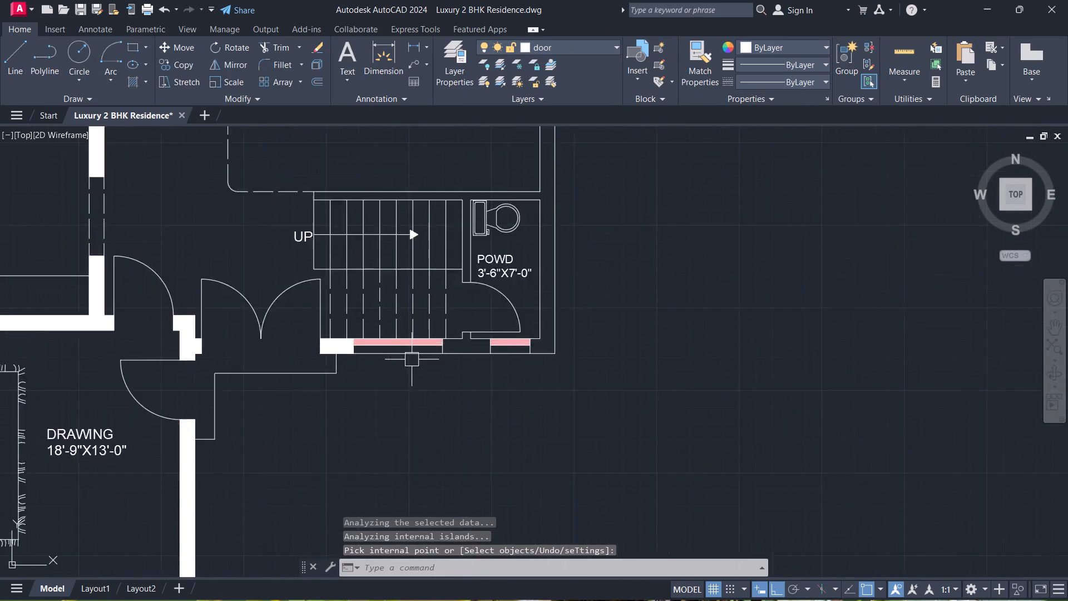
scroll(437, 363, "up", 2)
key("space")
left_click(468, 339)
key("space")
Fill the east outer wall and its connected inner walls with the ByLayer solid hatch.
scroll(449, 365, "down", 3)
middle_click_drag(447, 366, 278, 416)
scroll(318, 386, "up", 2)
key("space")
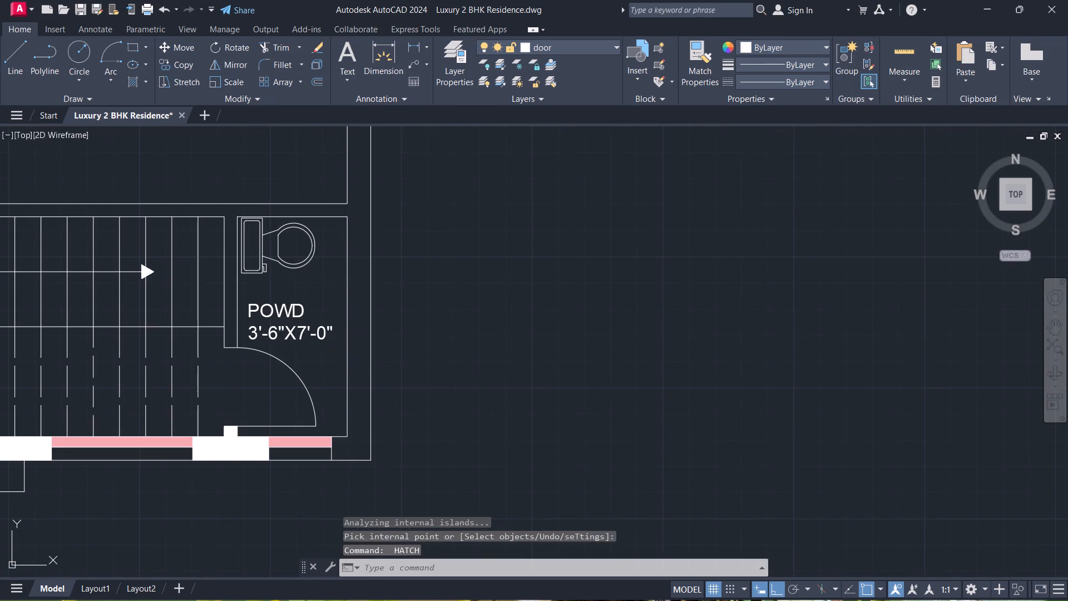
left_click(355, 364)
scroll(332, 376, "down", 2)
key("Escape")
scroll(423, 363, "down", 4)
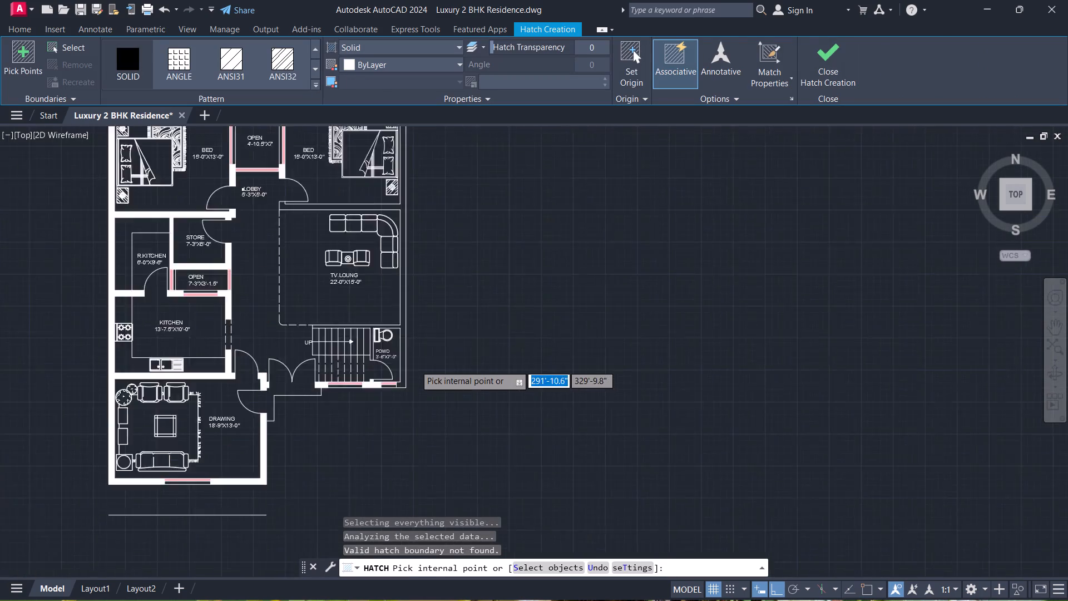
left_click(409, 308)
key("Escape")
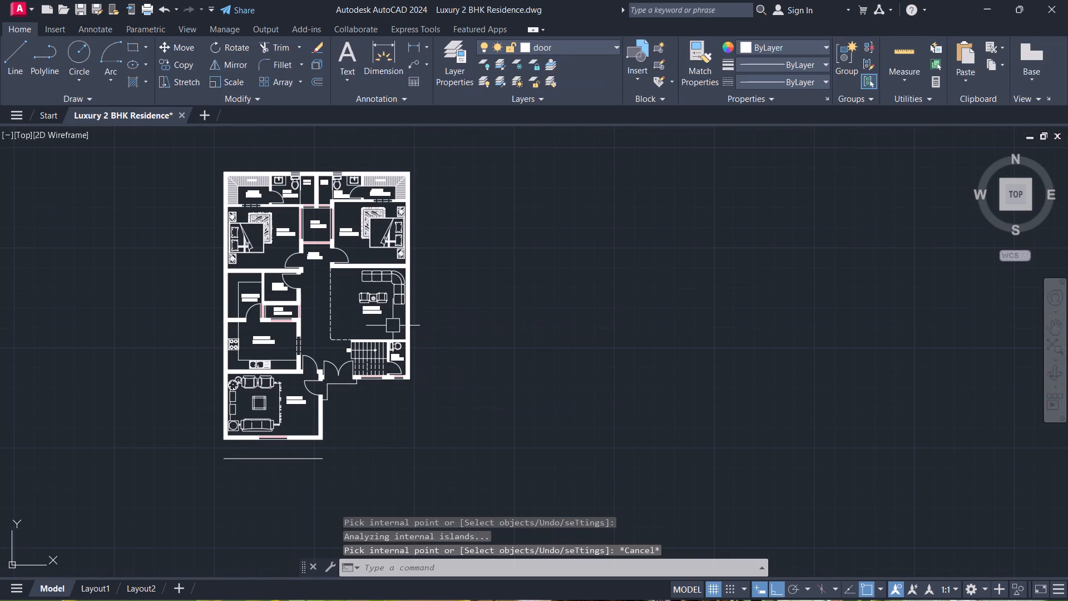
Examine the wall hatching across the bedrooms, baths, lobby and lounge for unfilled parts.
scroll(370, 295, "up", 2)
middle_click_drag(370, 295, 486, 359)
scroll(417, 241, "down", 2)
middle_click_drag(417, 241, 461, 418)
scroll(462, 413, "up", 3)
middle_click_drag(566, 413, 594, 263)
scroll(493, 323, "down", 1)
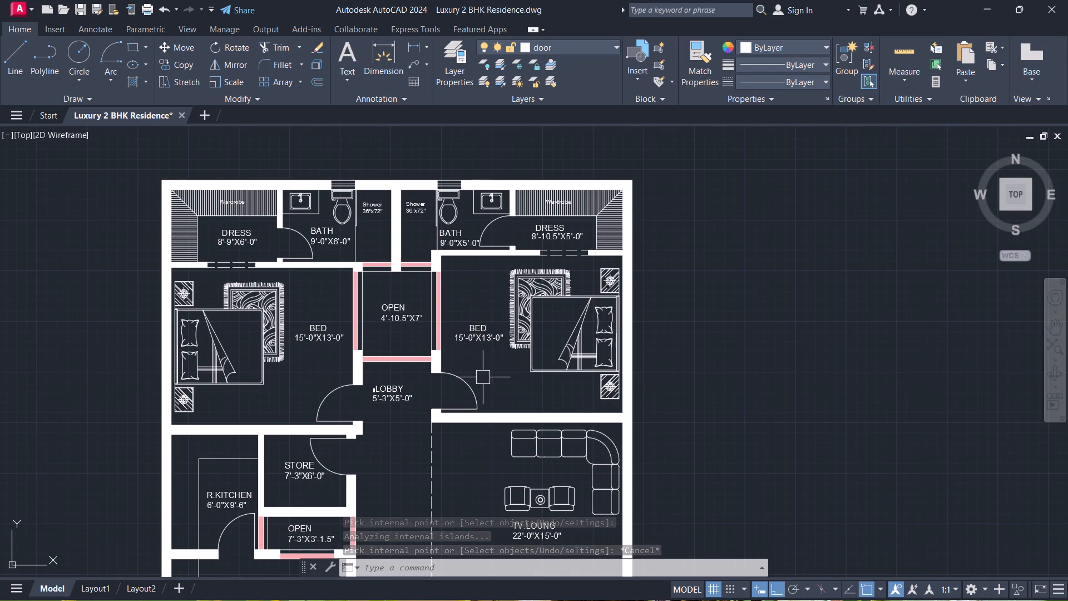
middle_click_drag(488, 388, 571, 191)
middle_click_drag(562, 302, 637, 600)
Delete the upper of the two inner lines in the west bath's window.
scroll(586, 367, "up", 1)
scroll(427, 297, "up", 2)
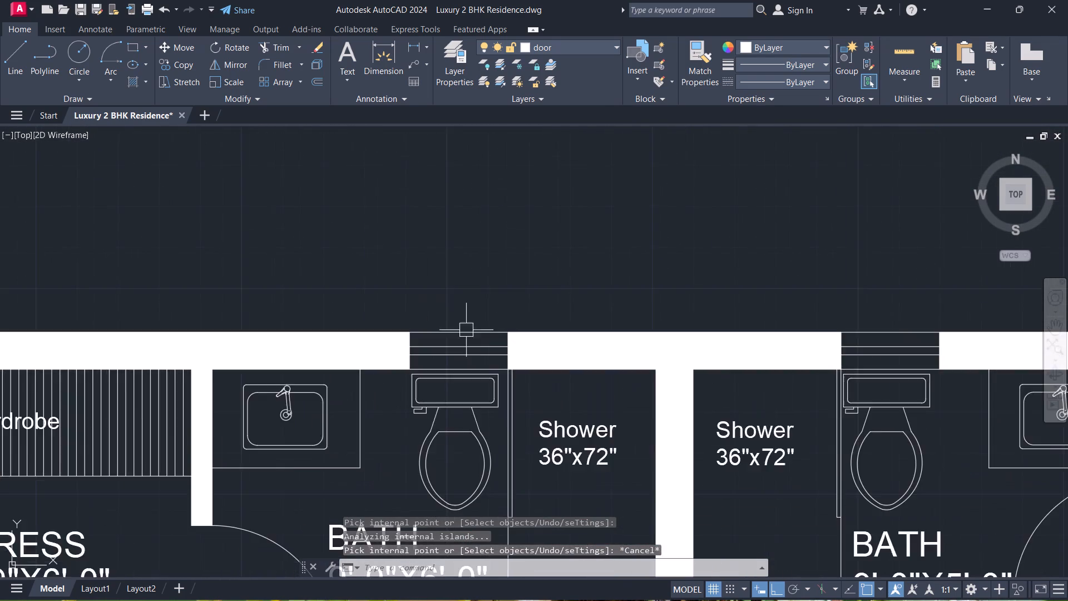
scroll(481, 343, "up", 1)
scroll(488, 355, "down", 2)
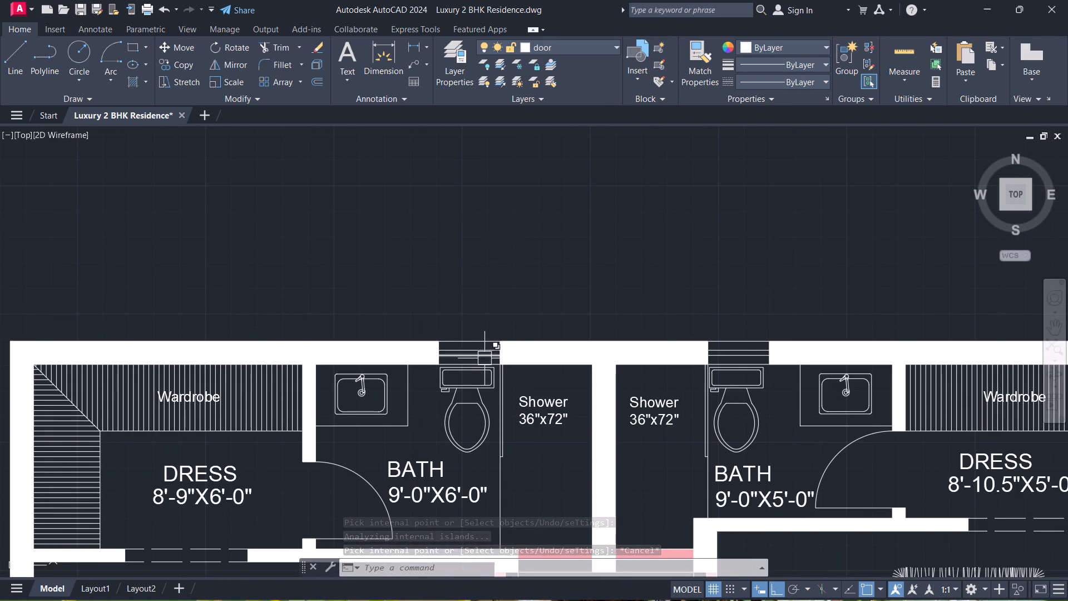
scroll(463, 339, "up", 3)
middle_click_drag(464, 361, 503, 298)
scroll(483, 306, "up", 1)
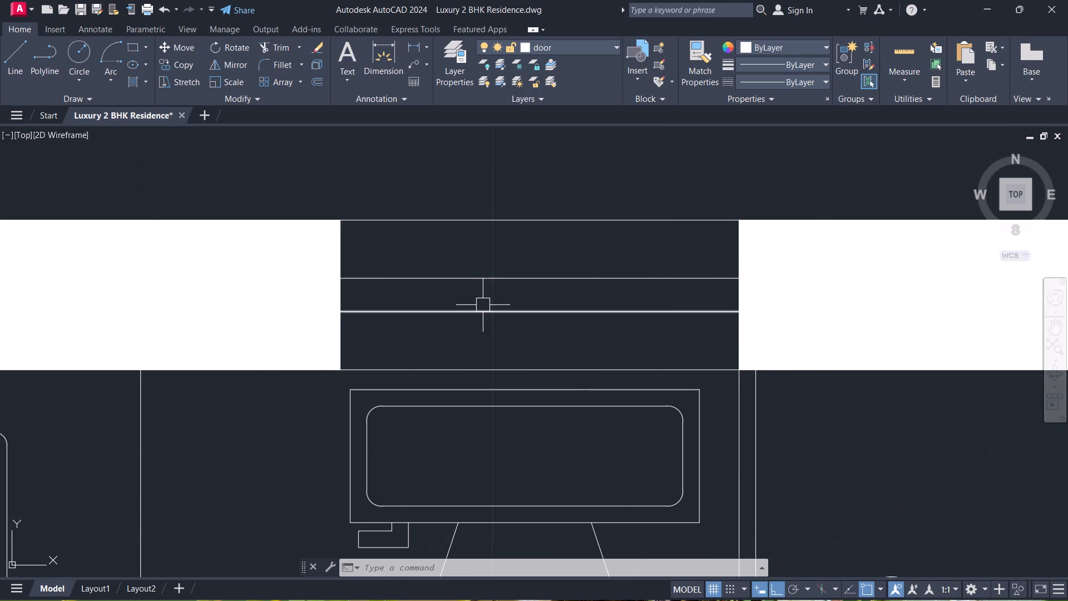
left_click(535, 288)
left_click(508, 257)
key("Delete")
Delete the upper of the two inner lines in the east bath's window.
scroll(526, 258, "down", 1)
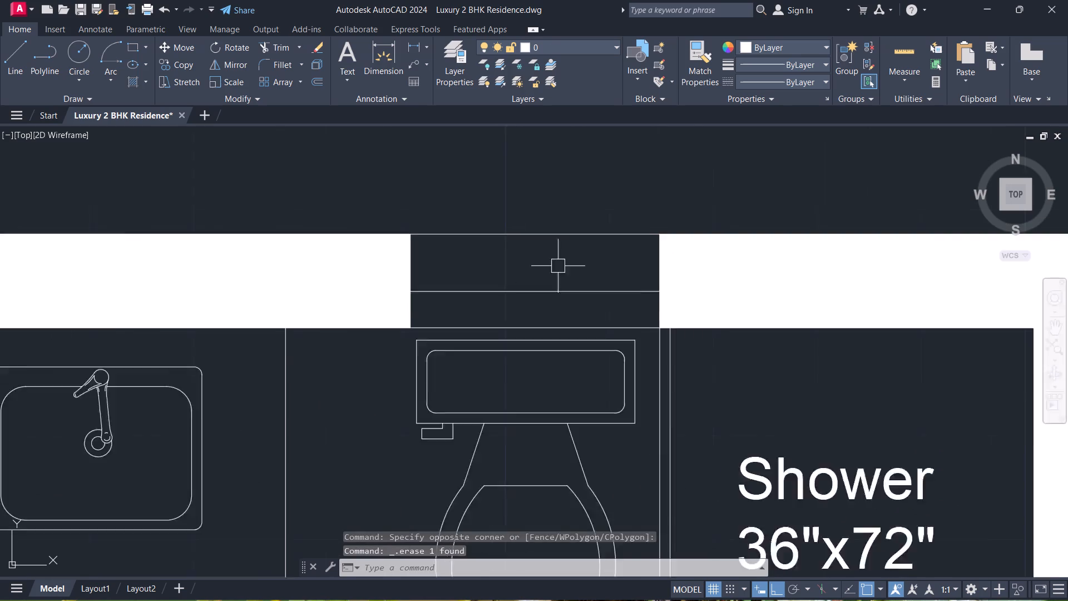
scroll(570, 268, "down", 1)
middle_click_drag(590, 269, 315, 285)
scroll(820, 331, "up", 1)
middle_click_drag(851, 318, 465, 377)
scroll(563, 368, "up", 2)
left_click(621, 279)
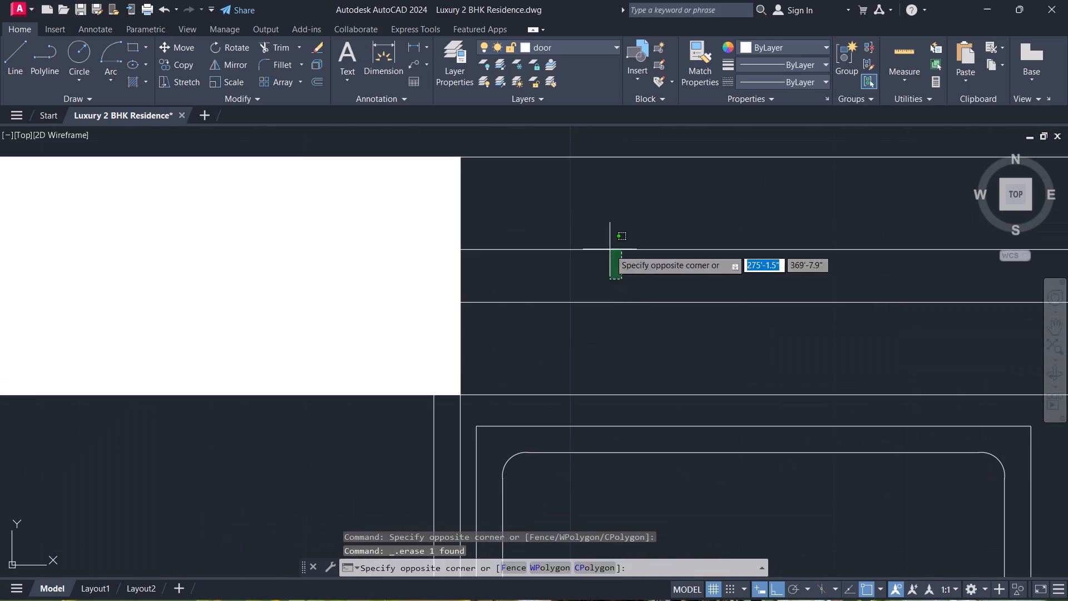
left_click(591, 220)
key("Delete")
Set the solid hatch colour to 247,171,174 and try to fill the lower strips of both bath windows.
scroll(570, 283, "down", 1)
type("H")
key("space")
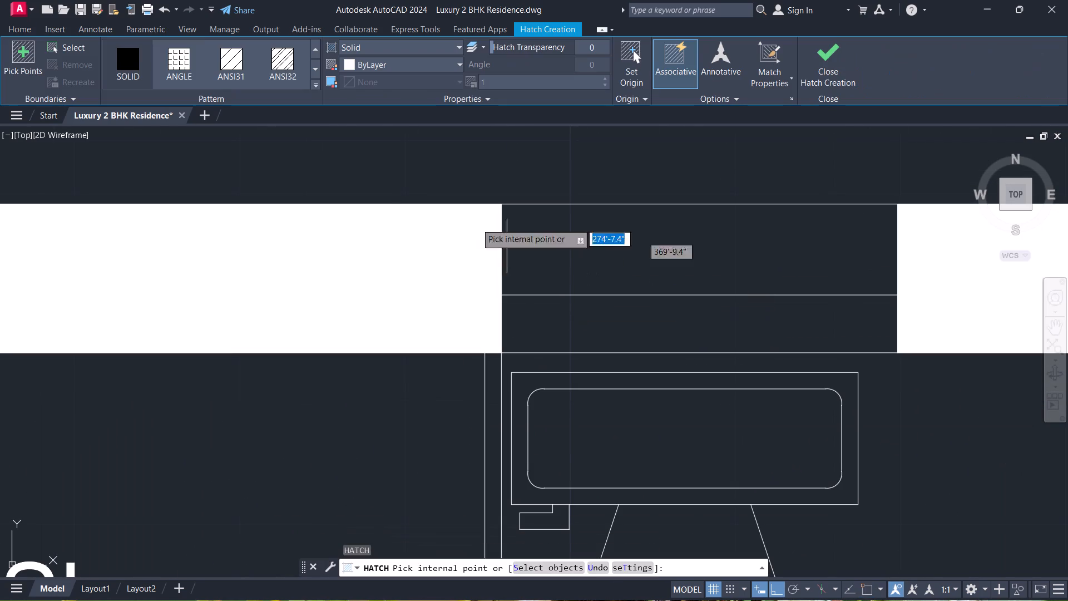
left_click(363, 66)
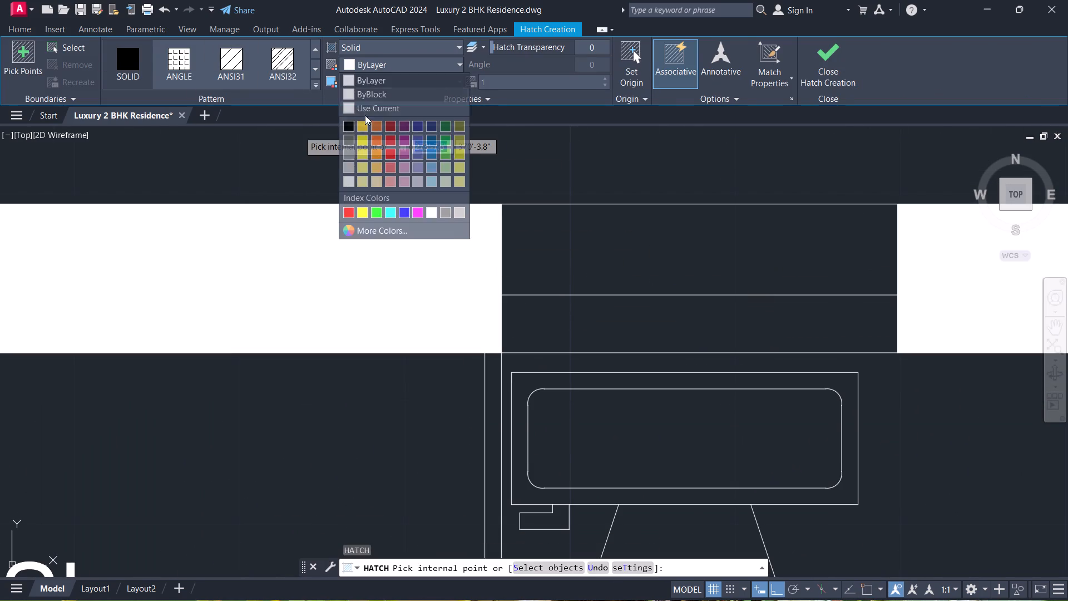
left_click(394, 179)
left_click(561, 302)
scroll(515, 326, "down", 4)
middle_click_drag(484, 318, 485, 313)
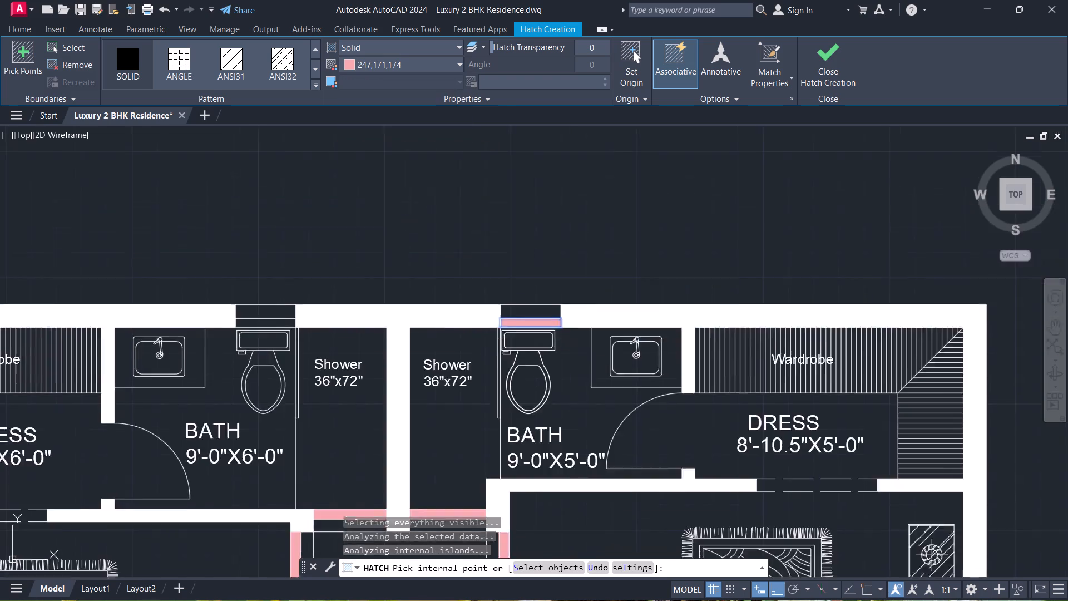
middle_click_drag(485, 313, 871, 284)
scroll(817, 296, "up", 2)
left_click(490, 285)
key("Escape")
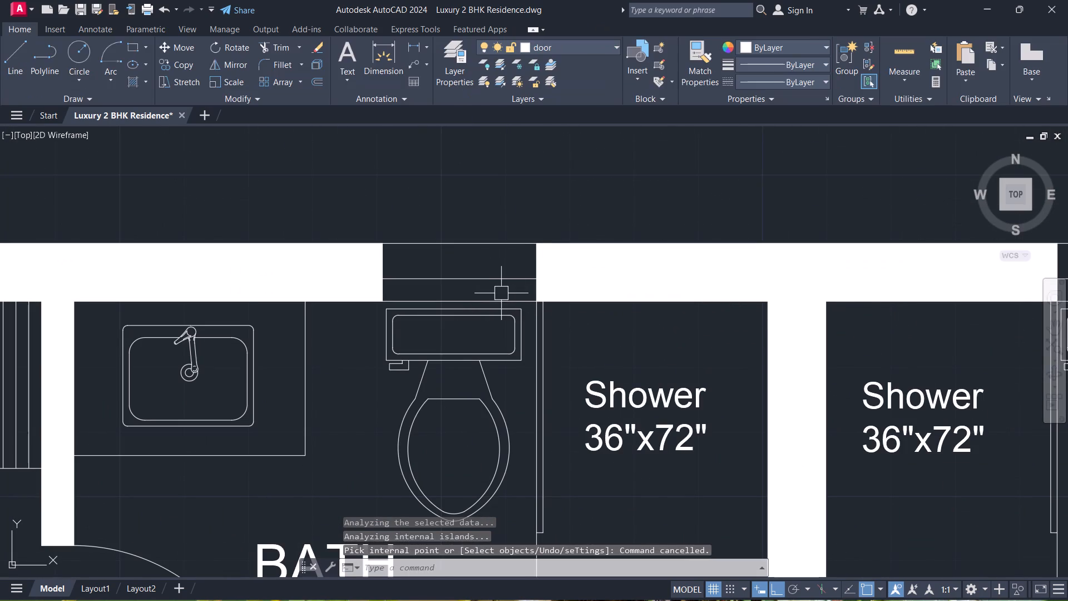
Fill the lower strip of the west bath's window with the 247,171,174 solid hatch.
key("space")
left_click(495, 293)
key("space")
key("Escape")
Examine the wall and window hatching throughout the plan, from the bedrooms and baths down to the drawing room.
scroll(575, 326, "down", 5)
middle_click_drag(579, 332, 580, 309)
scroll(702, 379, "up", 1)
middle_click_drag(700, 379, 698, 367)
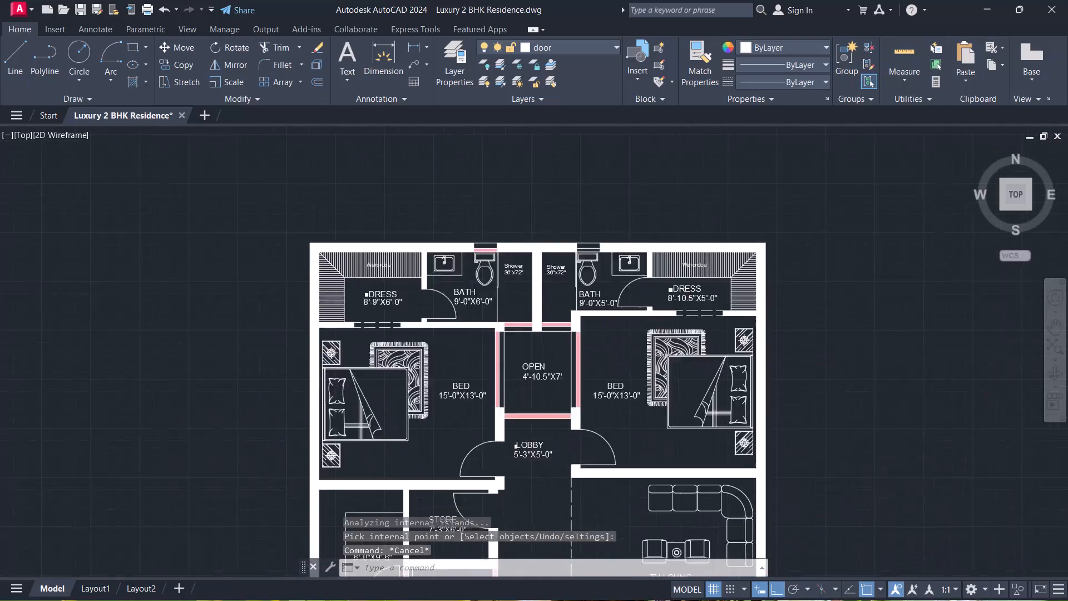
scroll(698, 367, "up", 1)
middle_click_drag(698, 367, 643, 327)
scroll(641, 332, "down", 2)
scroll(537, 434, "up", 2)
middle_click_drag(551, 412, 602, 285)
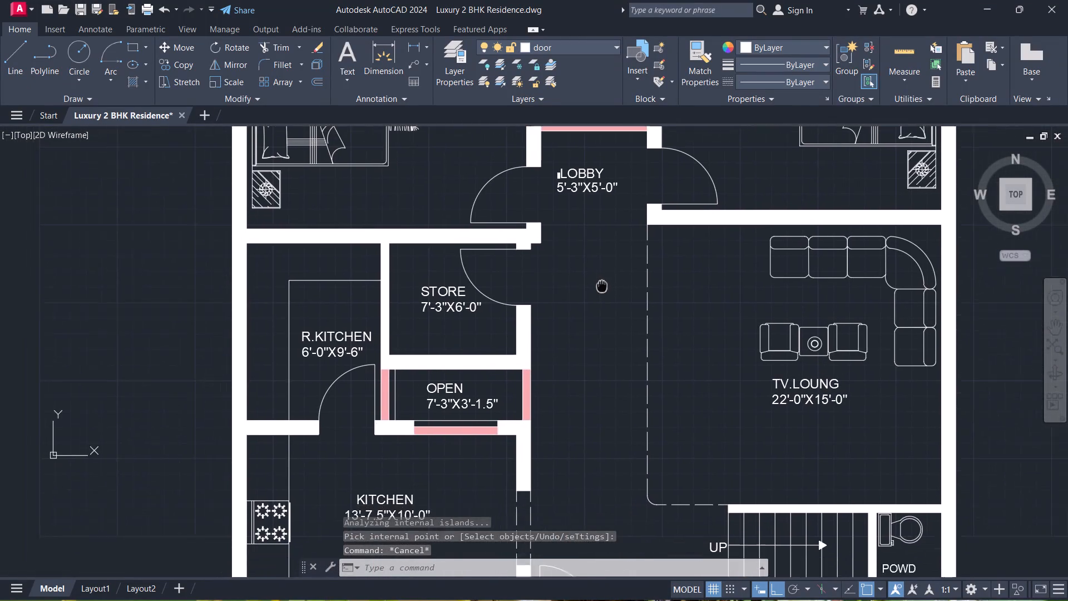
middle_click_drag(602, 285, 608, 275)
scroll(594, 388, "down", 1)
middle_click_drag(590, 387, 588, 146)
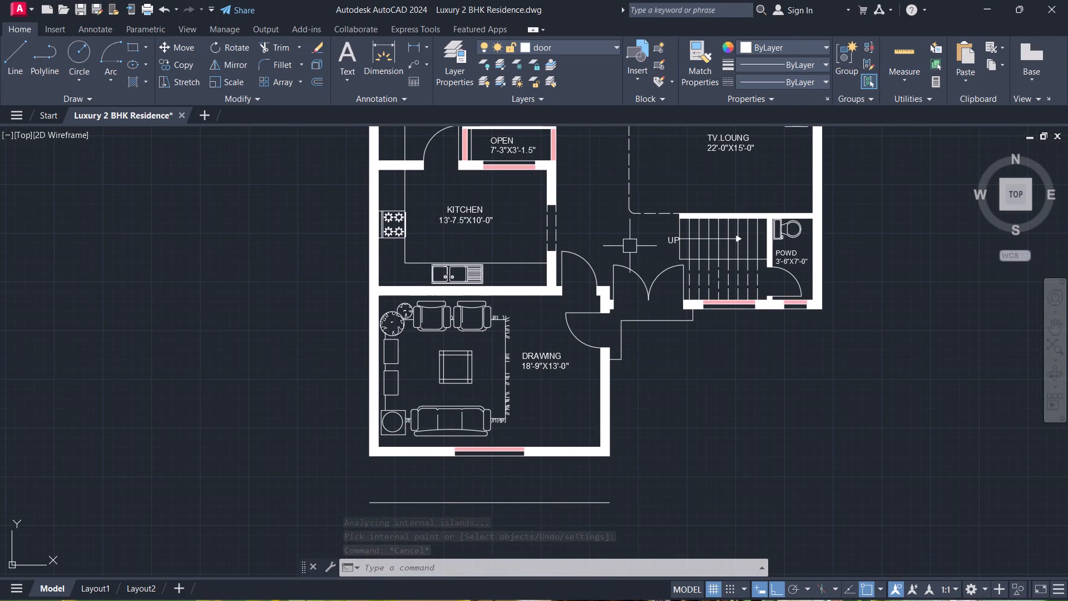
middle_click_drag(630, 246, 624, 360)
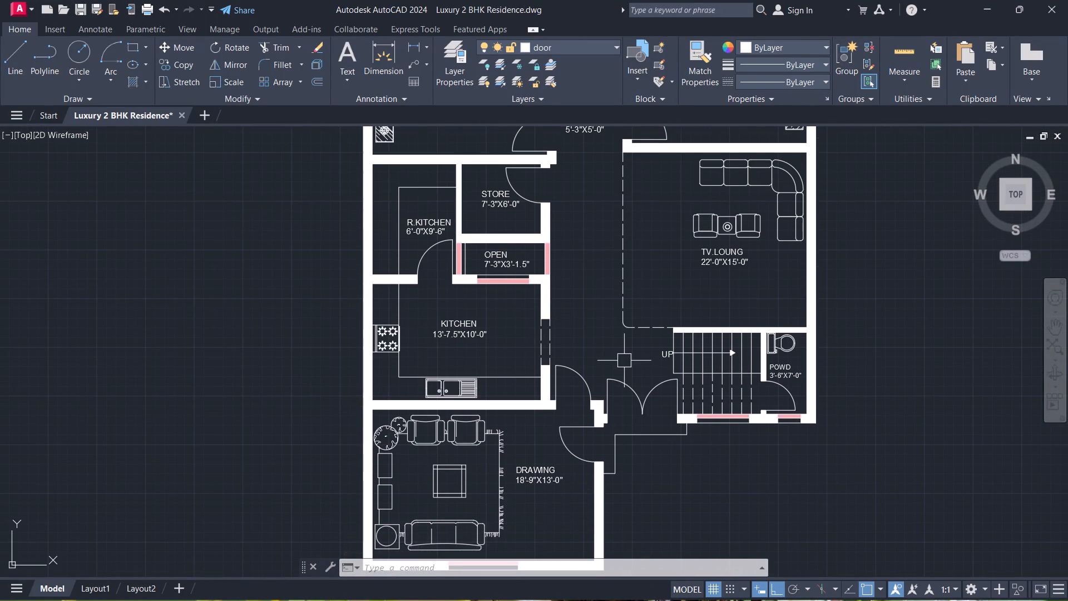
middle_click_drag(618, 262, 656, 404)
middle_click_drag(649, 442, 659, 353)
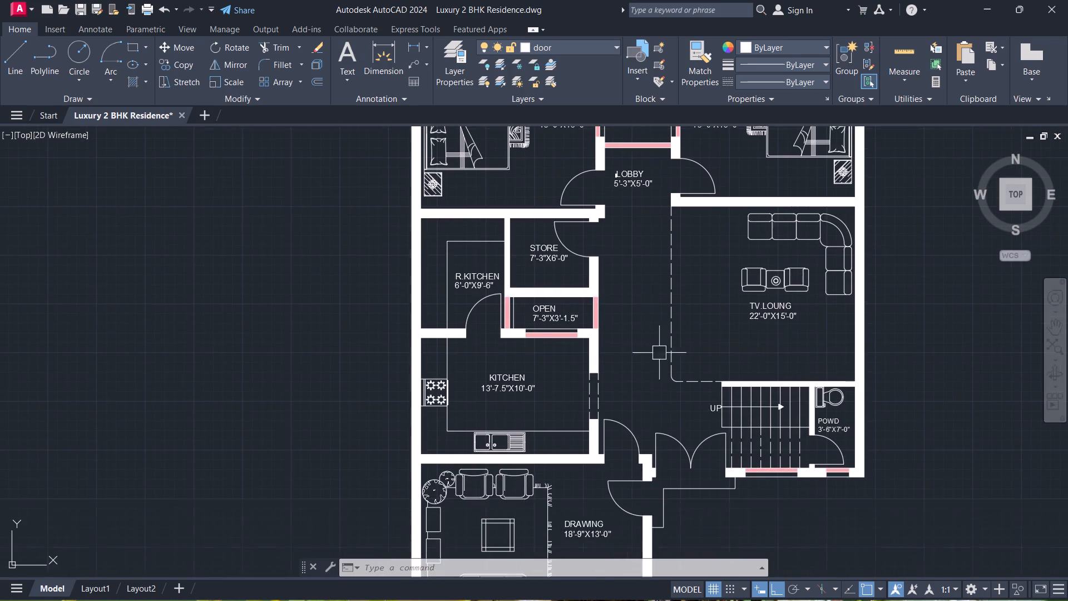
scroll(644, 393, "down", 1)
middle_click_drag(643, 421, 671, 290)
scroll(671, 290, "up", 1)
middle_click_drag(648, 411, 634, 288)
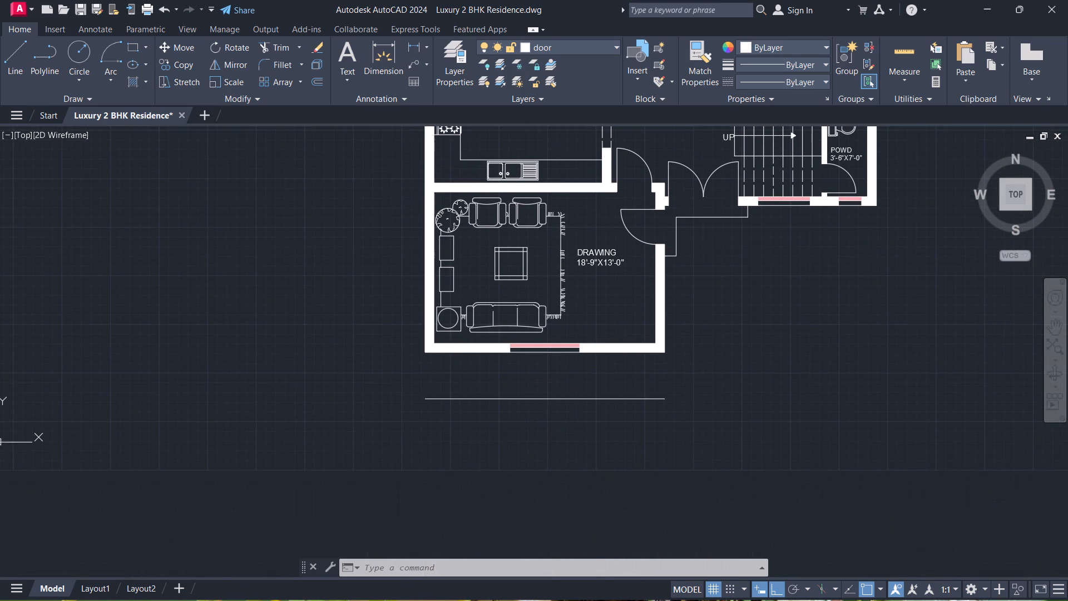
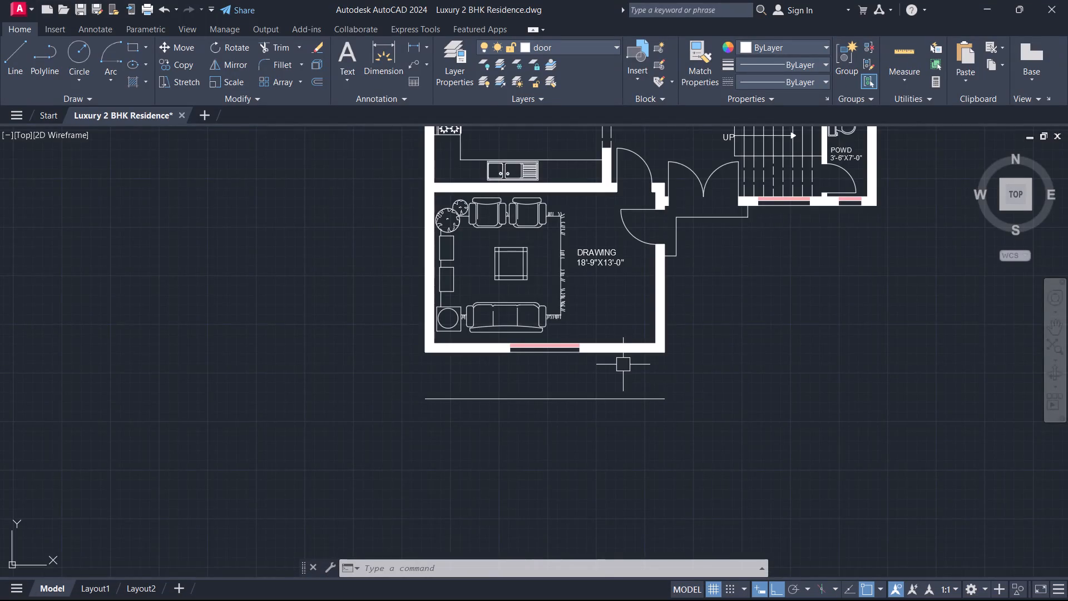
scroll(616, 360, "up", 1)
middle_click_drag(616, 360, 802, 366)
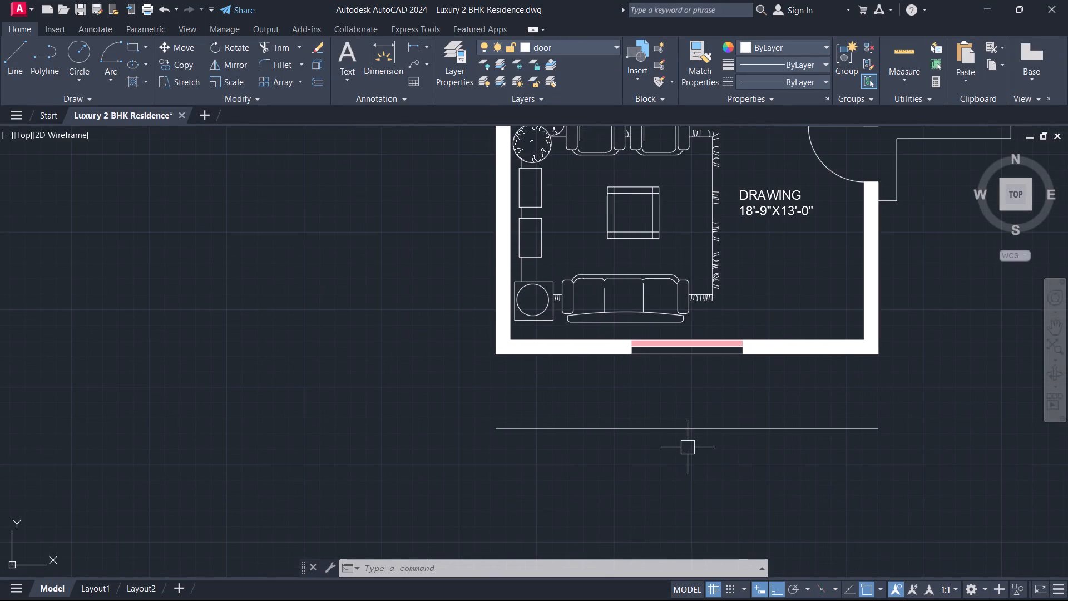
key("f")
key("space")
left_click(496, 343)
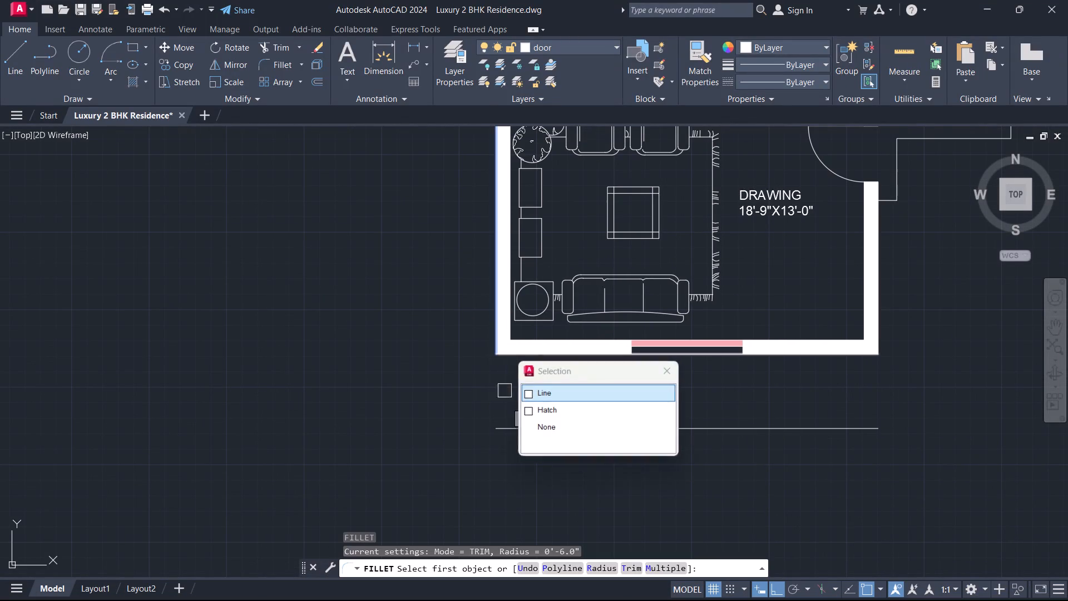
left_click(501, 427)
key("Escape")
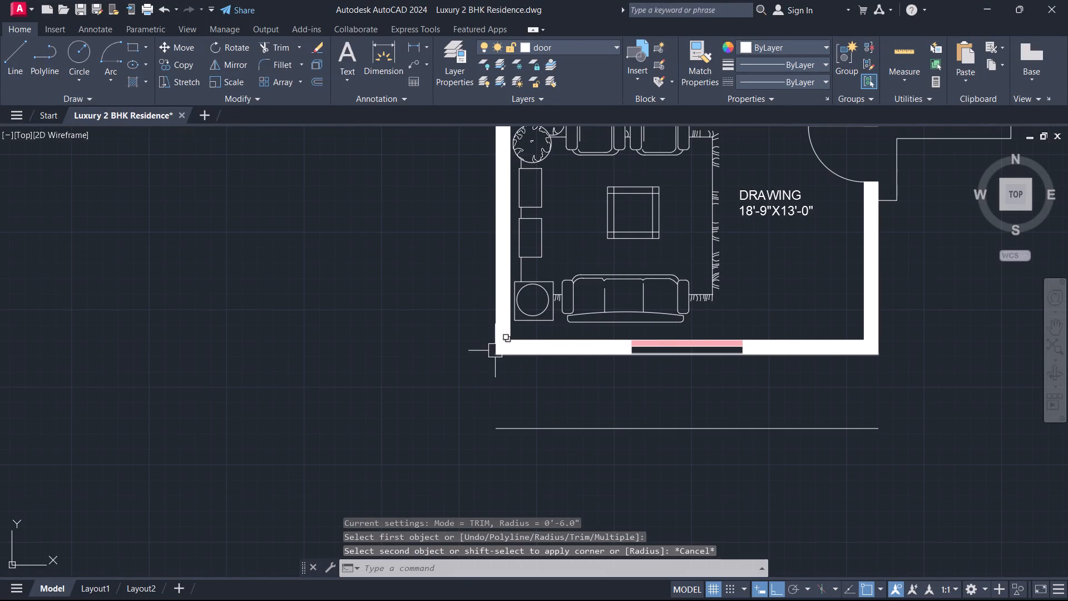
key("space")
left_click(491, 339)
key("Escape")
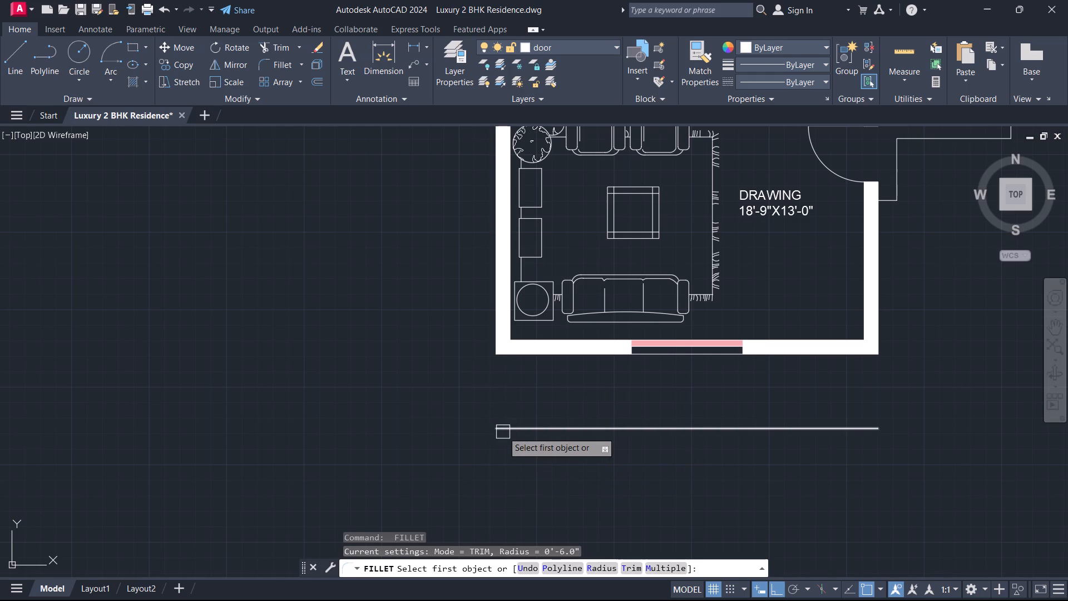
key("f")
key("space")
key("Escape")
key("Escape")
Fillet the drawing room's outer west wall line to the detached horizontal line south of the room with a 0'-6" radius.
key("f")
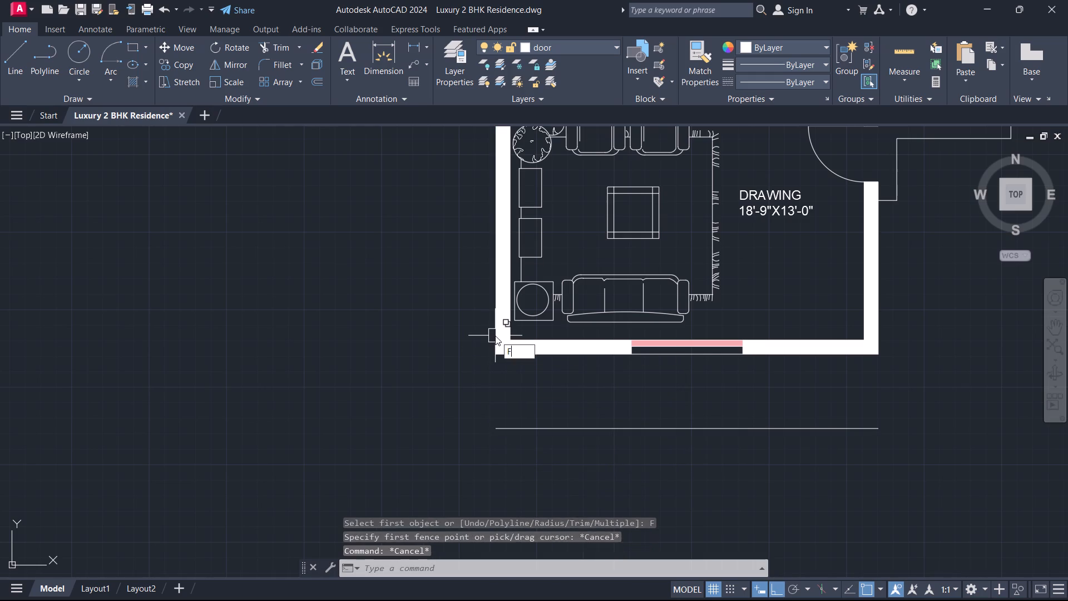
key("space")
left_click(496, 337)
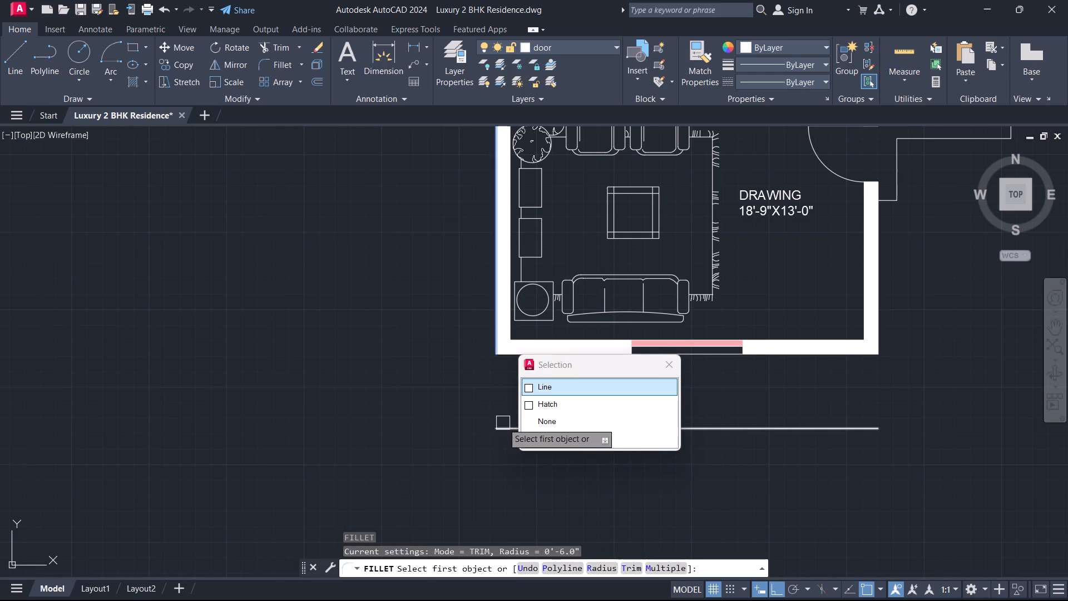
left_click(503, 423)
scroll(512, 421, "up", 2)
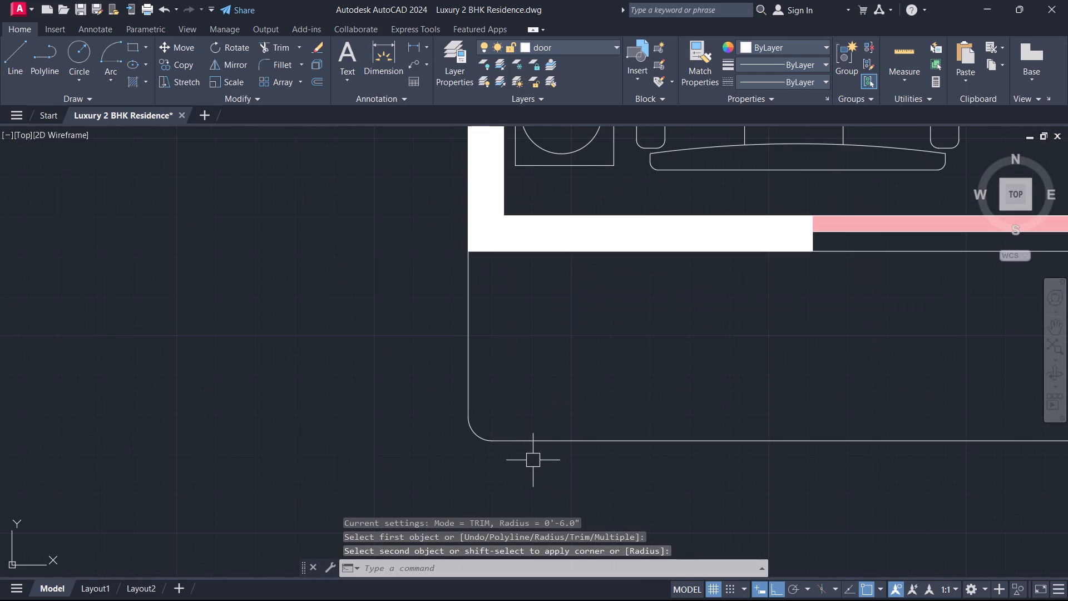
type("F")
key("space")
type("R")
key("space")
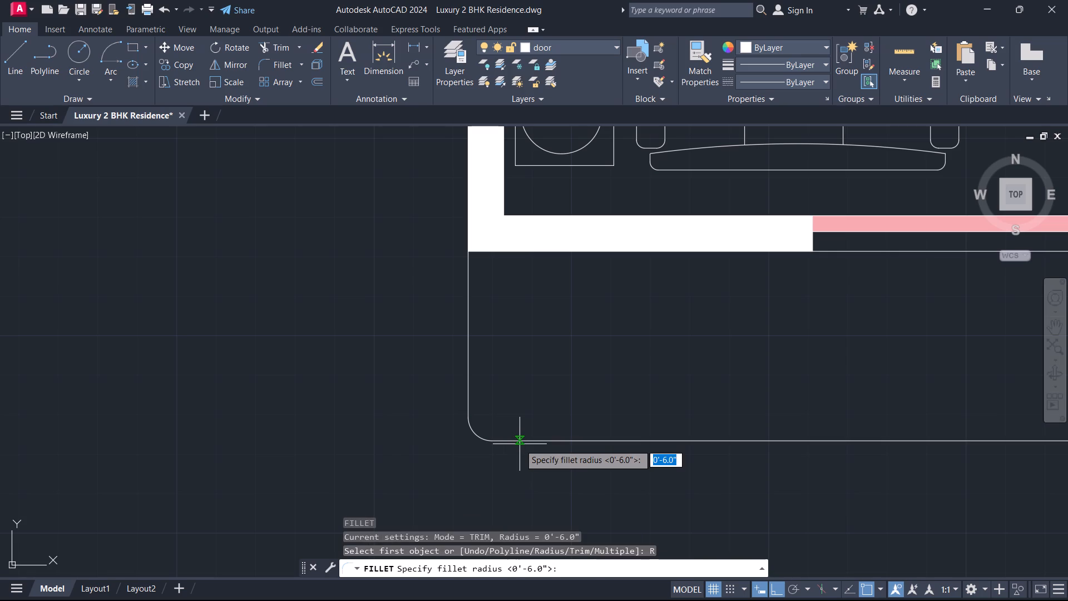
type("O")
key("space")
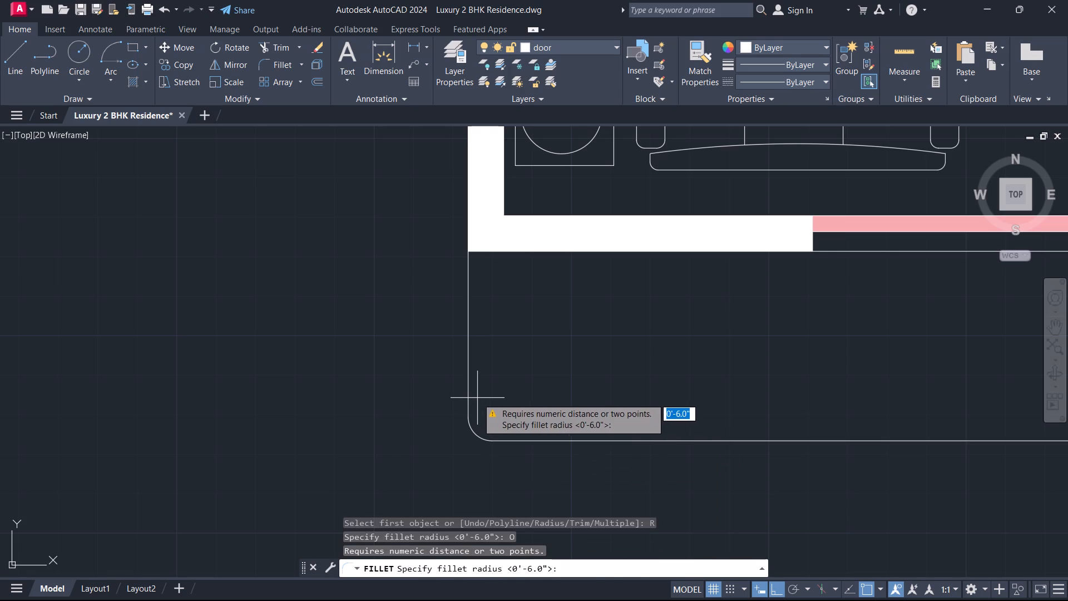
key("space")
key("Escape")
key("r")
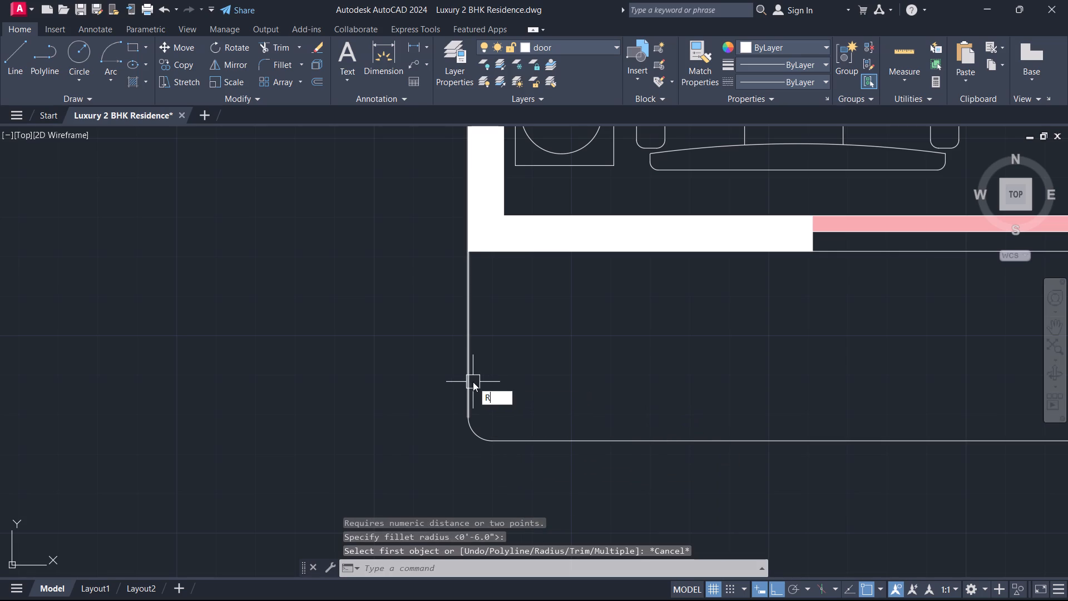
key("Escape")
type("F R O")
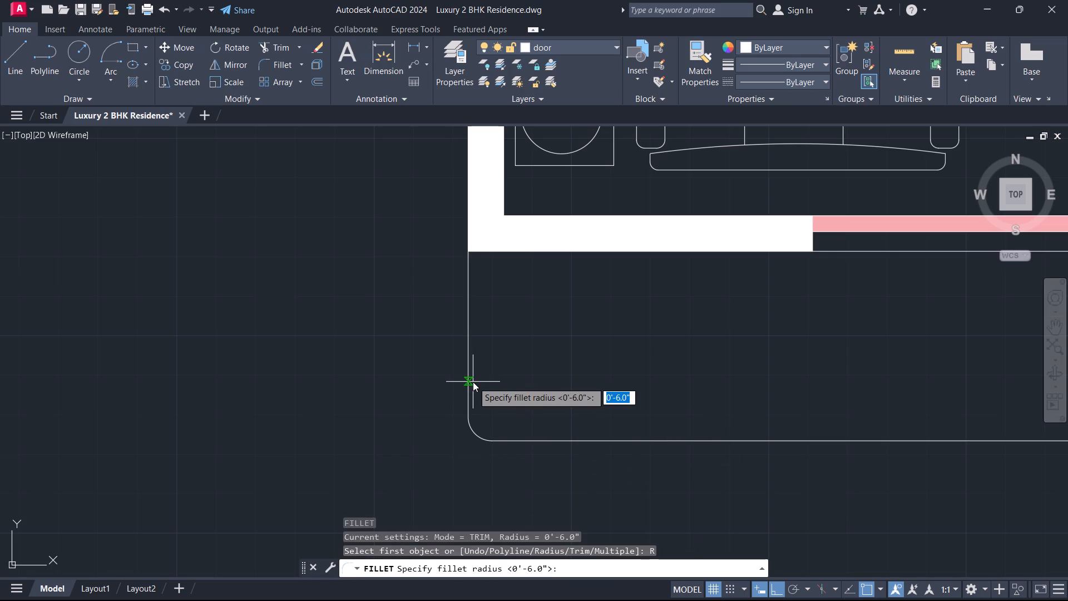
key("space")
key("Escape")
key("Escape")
Fillet the extended west wall line and the horizontal line south of the drawing room with radius 0 to form a square corner.
type("F")
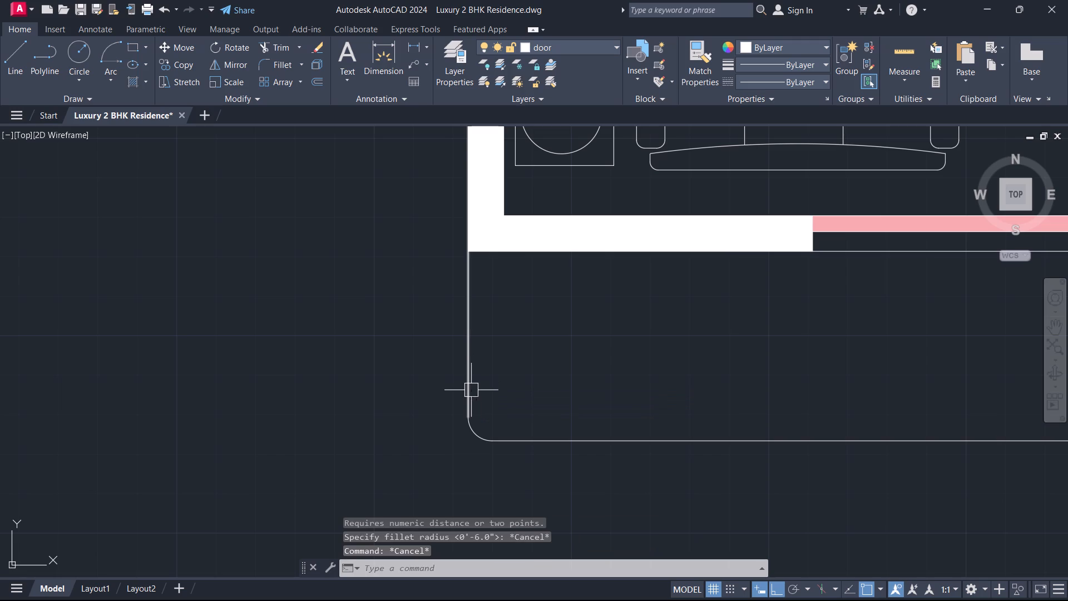
key("space")
key("r")
key("space")
type("0")
key("space")
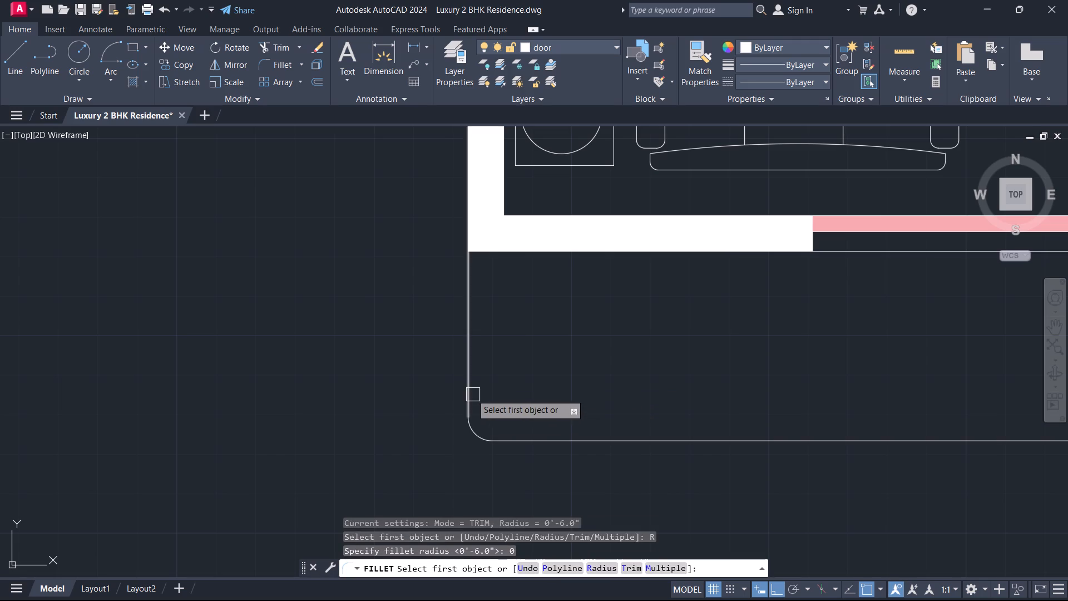
left_click(472, 394)
left_click(540, 436)
key("Escape")
Delete the leftover rounded arc at the southwest corner south of the drawing room.
scroll(492, 428, "up", 2)
left_click_drag(464, 435, 459, 437)
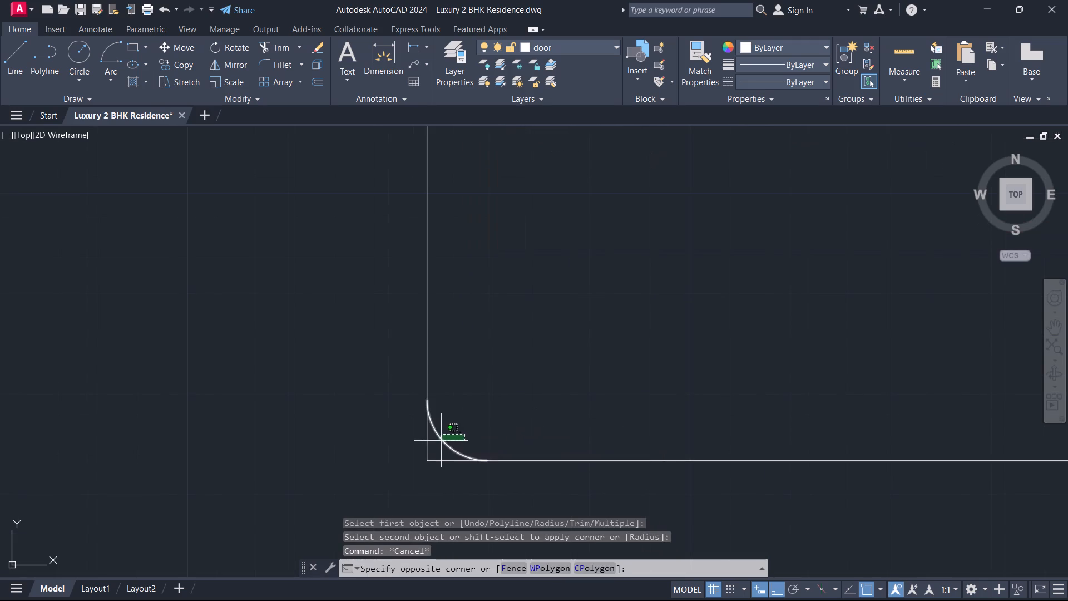
left_click(441, 441)
key("Delete")
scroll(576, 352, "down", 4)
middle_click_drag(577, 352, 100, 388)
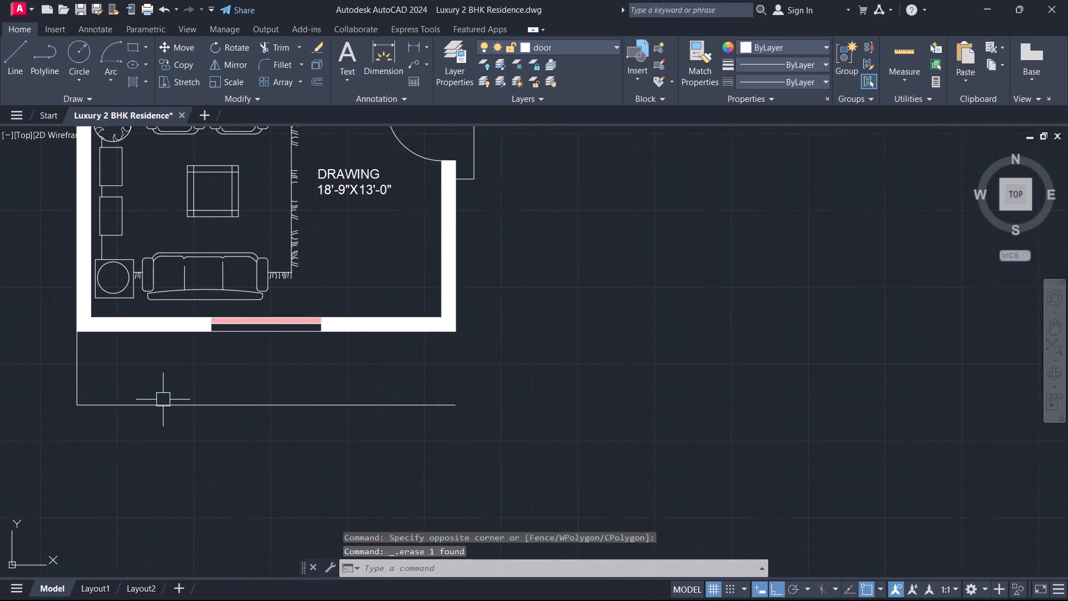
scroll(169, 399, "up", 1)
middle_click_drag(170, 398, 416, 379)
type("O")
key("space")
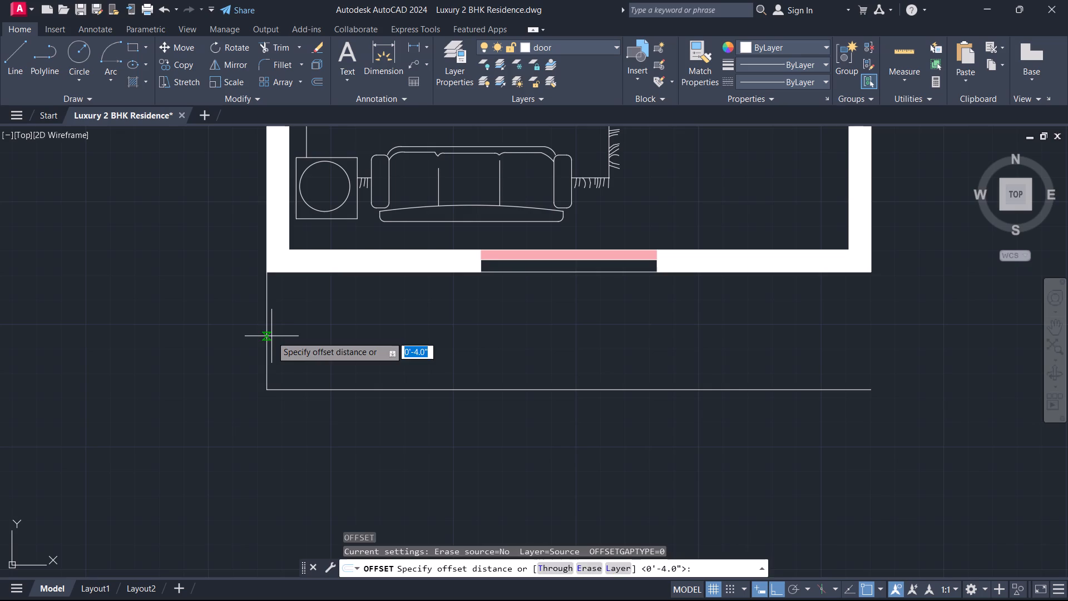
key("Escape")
Break the extended west outer wall line at the drawing room's southwest outer corner.
left_click(270, 336)
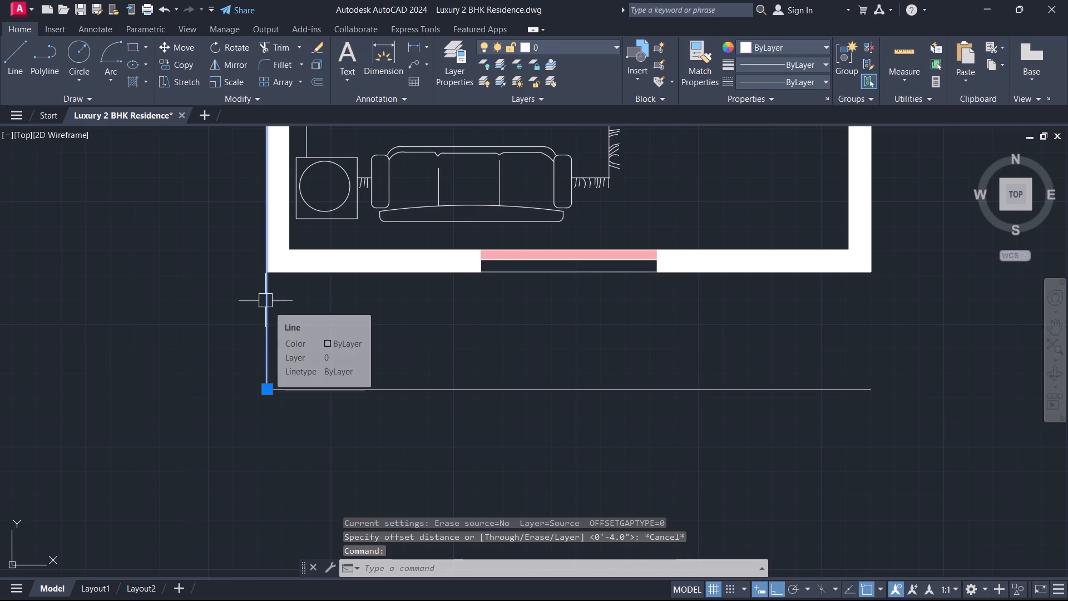
type("BR")
left_click(305, 356)
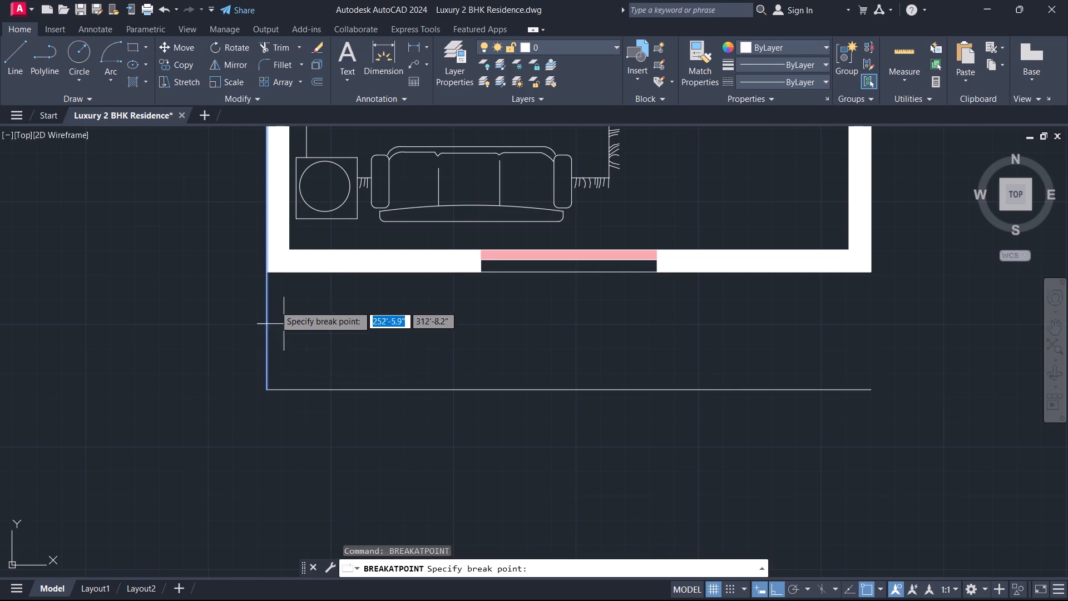
left_click(270, 276)
key("Escape")
left_click_drag(290, 320, 282, 320)
left_click(234, 298)
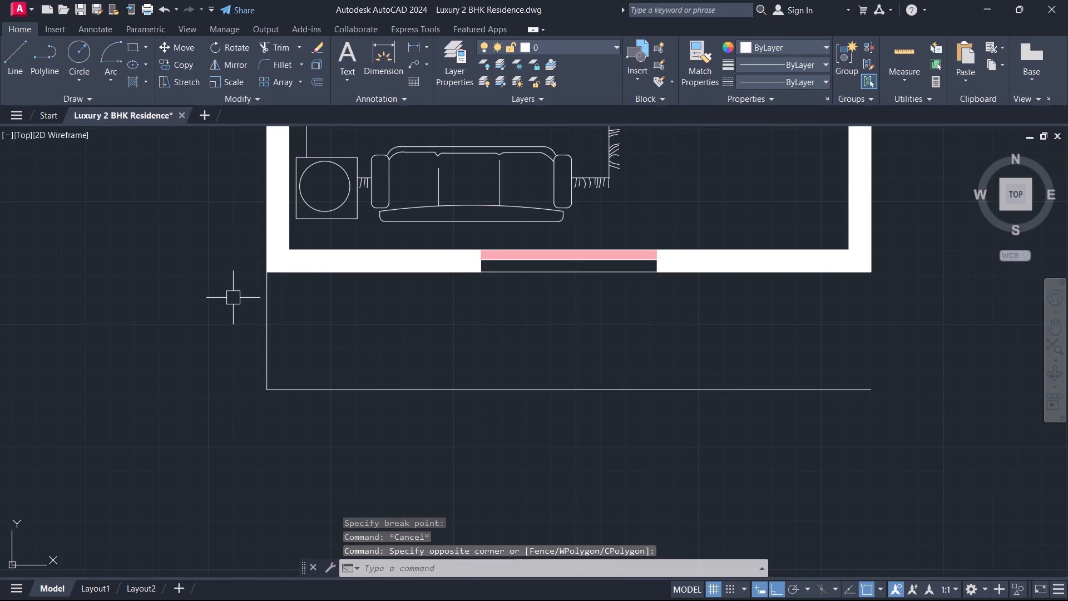
key("Escape")
Offset the short vertical line and the horizontal line south of the drawing room 9" inward.
type("O 8")
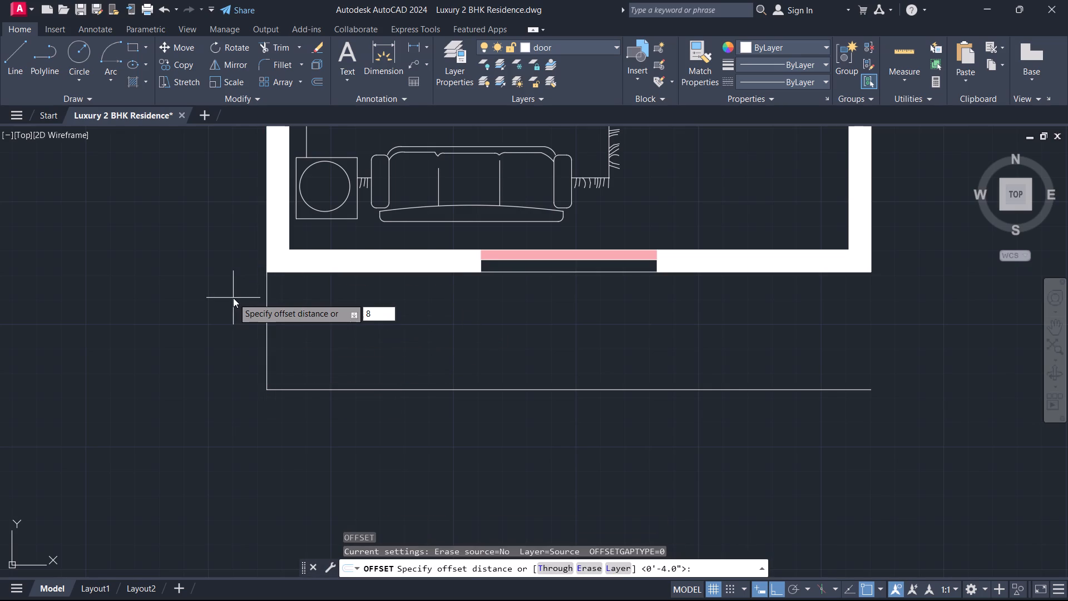
key("Escape")
type("O 9")
key("Return")
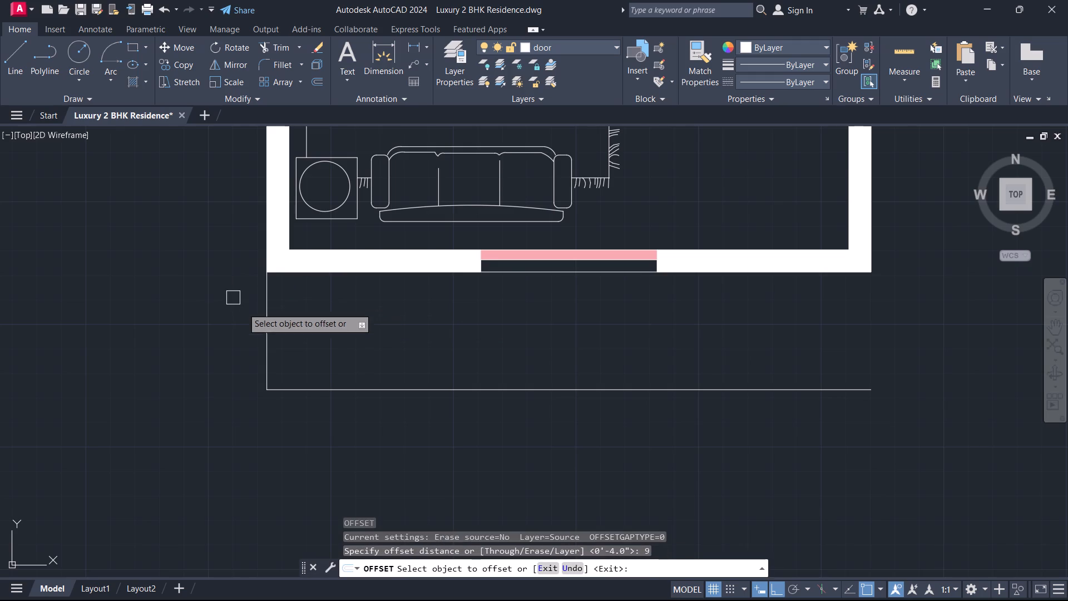
left_click_drag(268, 329, 289, 332)
left_click(333, 325)
left_click(355, 389)
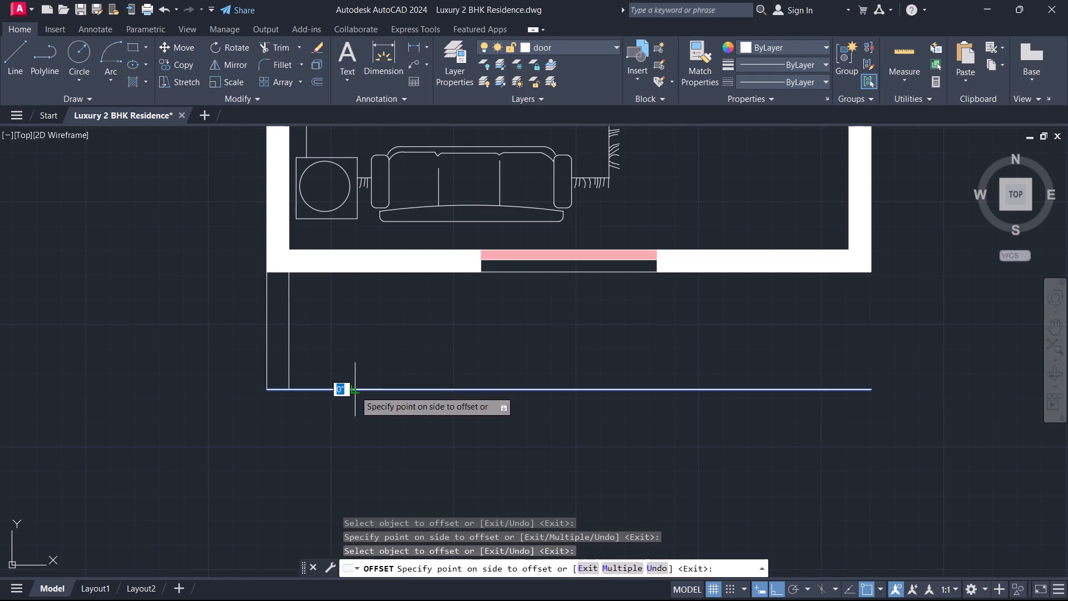
left_click(363, 340)
key("Escape")
Fillet the two inner offset lines with radius 0 so they meet in a square corner southwest of the drawing room.
key("f")
key("space")
left_click(295, 346)
left_click(313, 371)
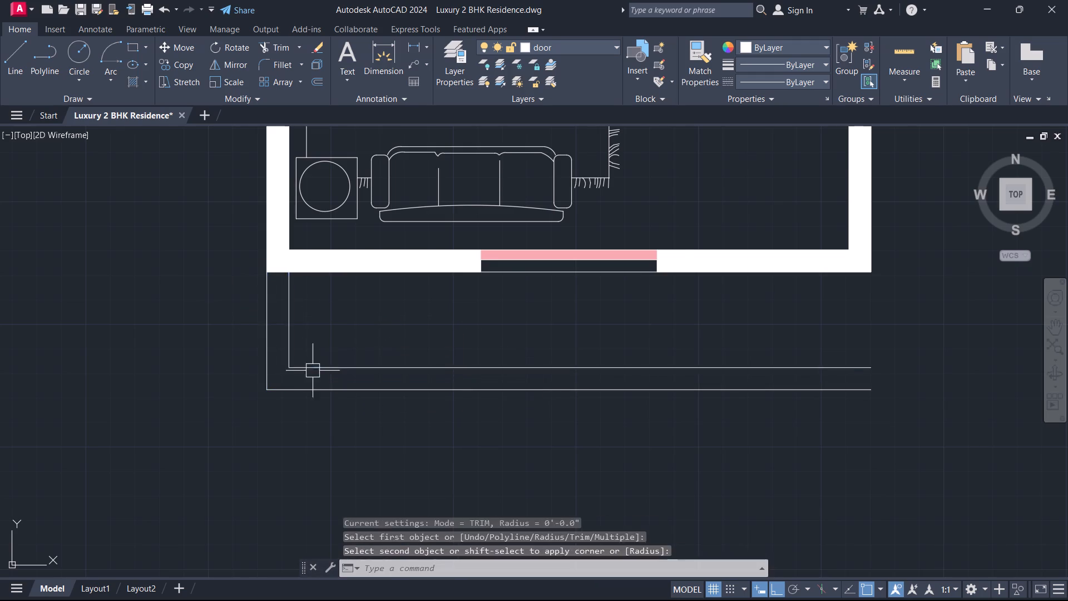
key("Escape")
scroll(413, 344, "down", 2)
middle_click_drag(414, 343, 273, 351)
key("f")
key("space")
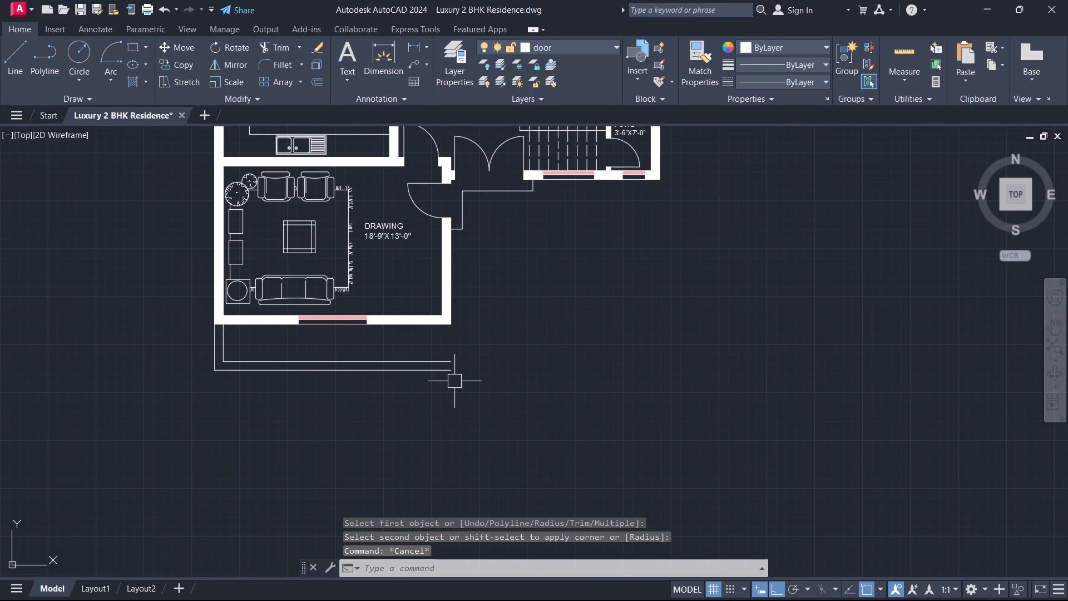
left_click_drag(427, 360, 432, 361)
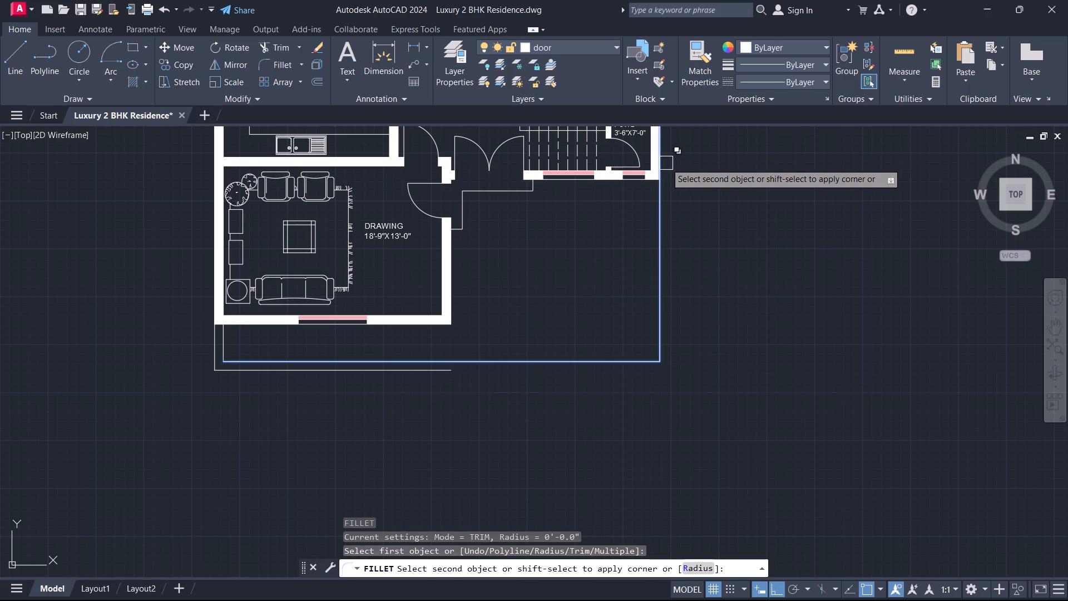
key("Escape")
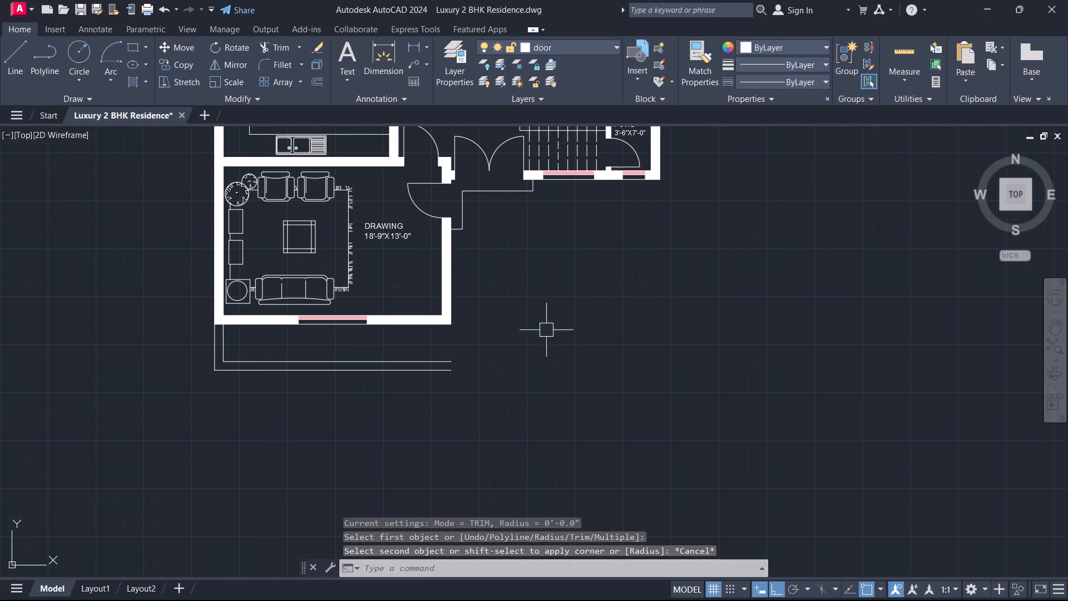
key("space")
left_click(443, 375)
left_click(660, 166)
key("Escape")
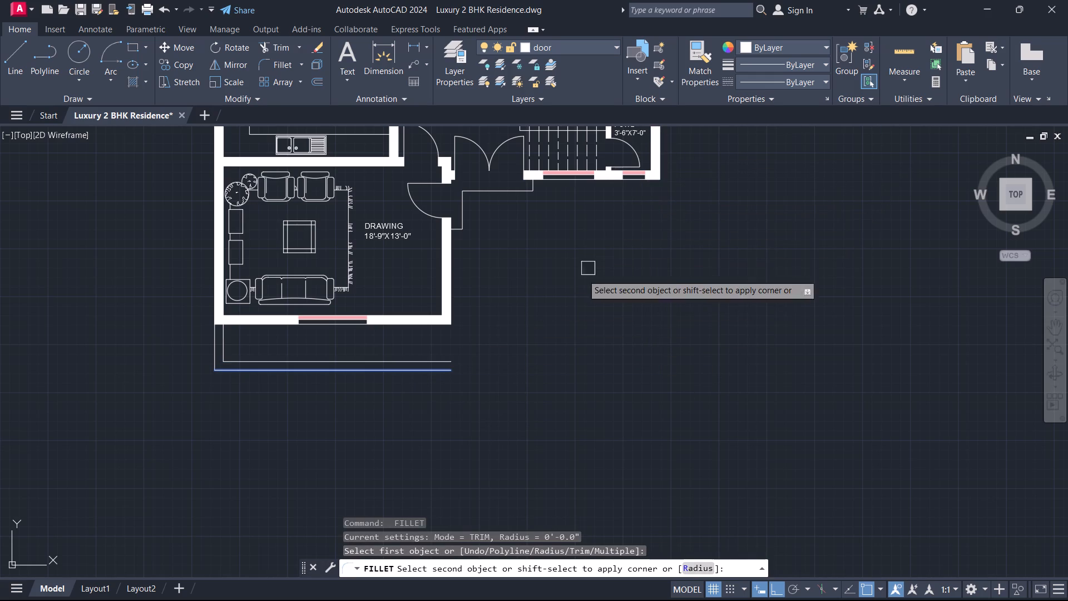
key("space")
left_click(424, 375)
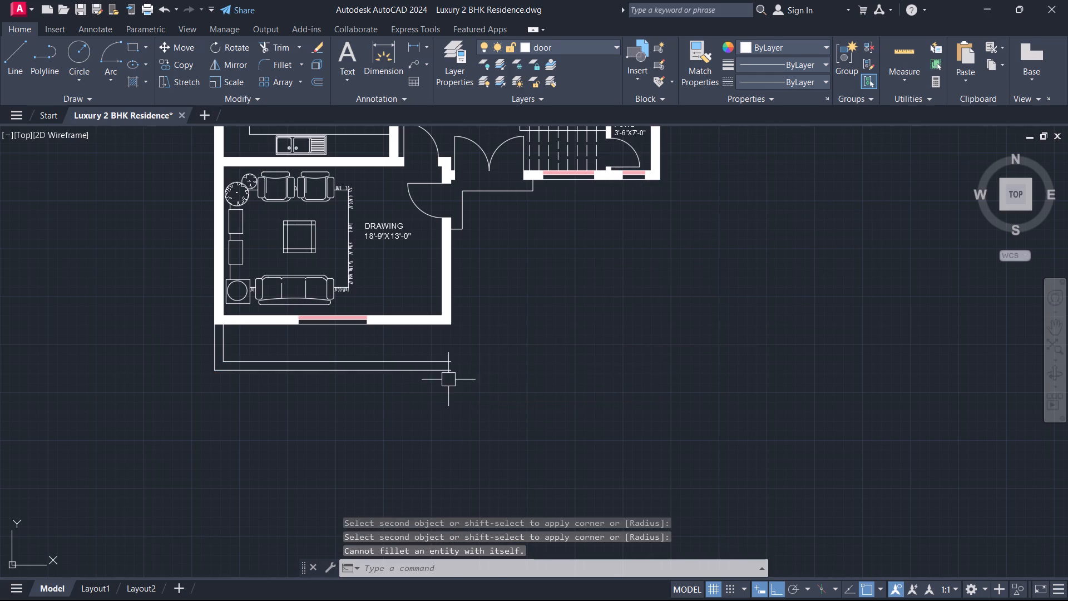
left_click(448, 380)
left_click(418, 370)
Fillet the powder room's outer east wall line with the inner horizontal line south of the drawing room, using radius 0.
key("f")
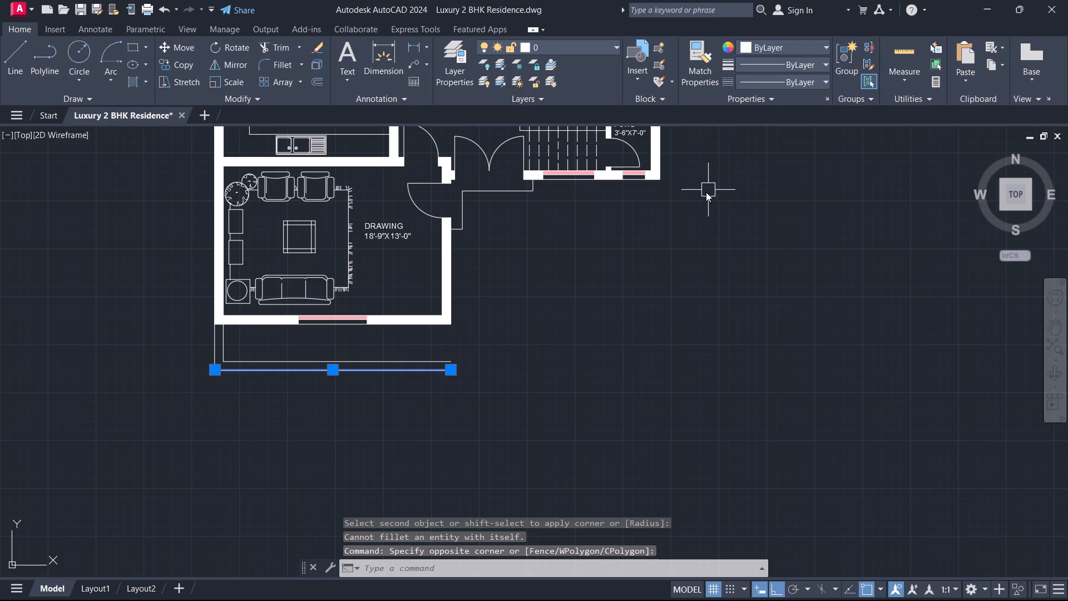
key("space")
left_click(665, 163)
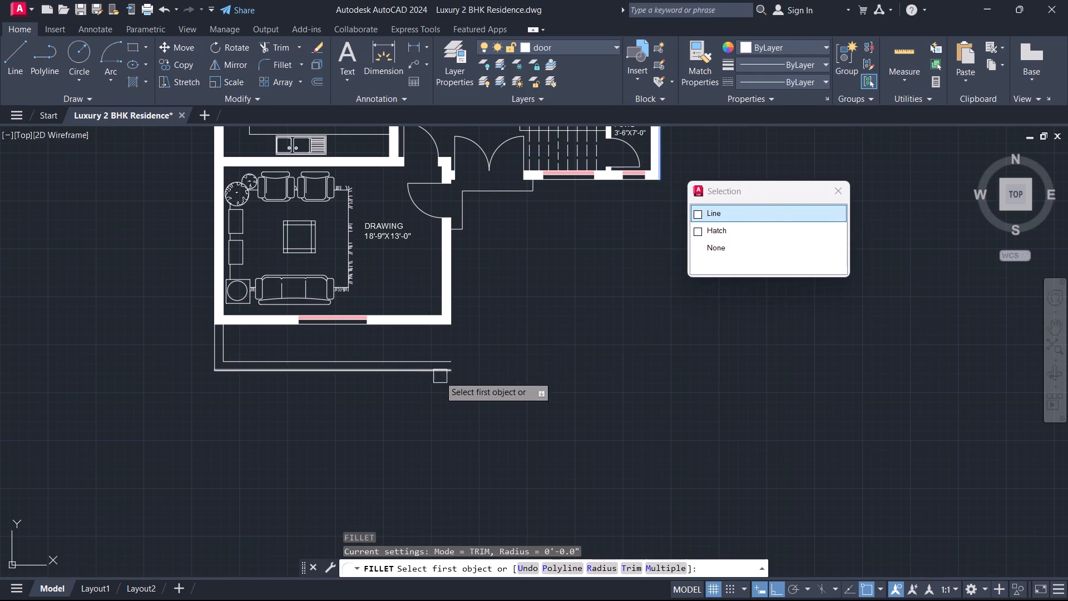
left_click(432, 368)
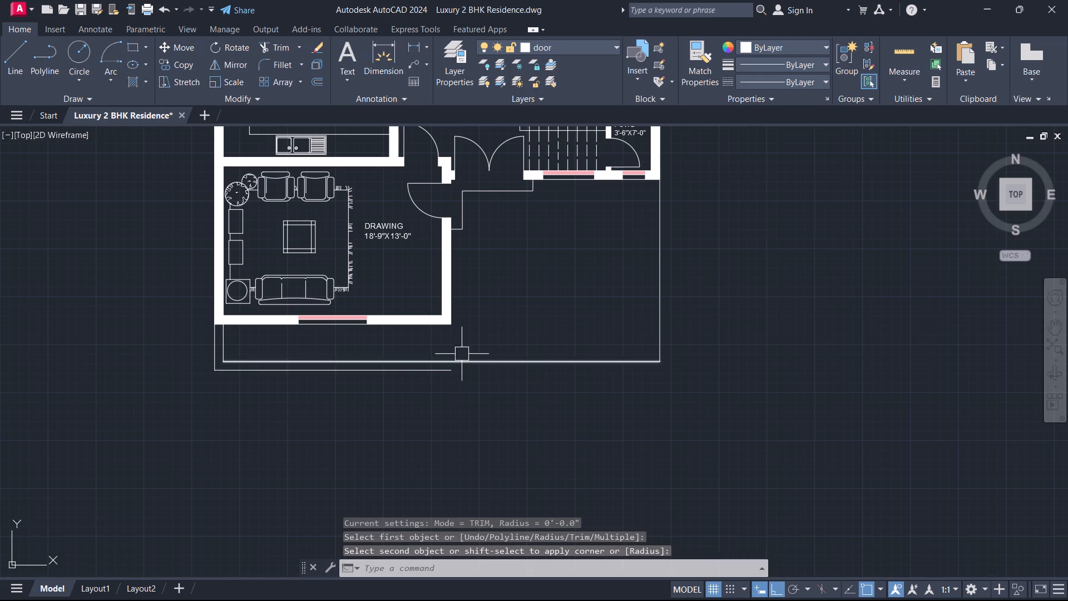
key("Escape")
Offset the extended inner horizontal line 9" outward to the south.
scroll(464, 353, "up", 1)
middle_click_drag(481, 358, 478, 366)
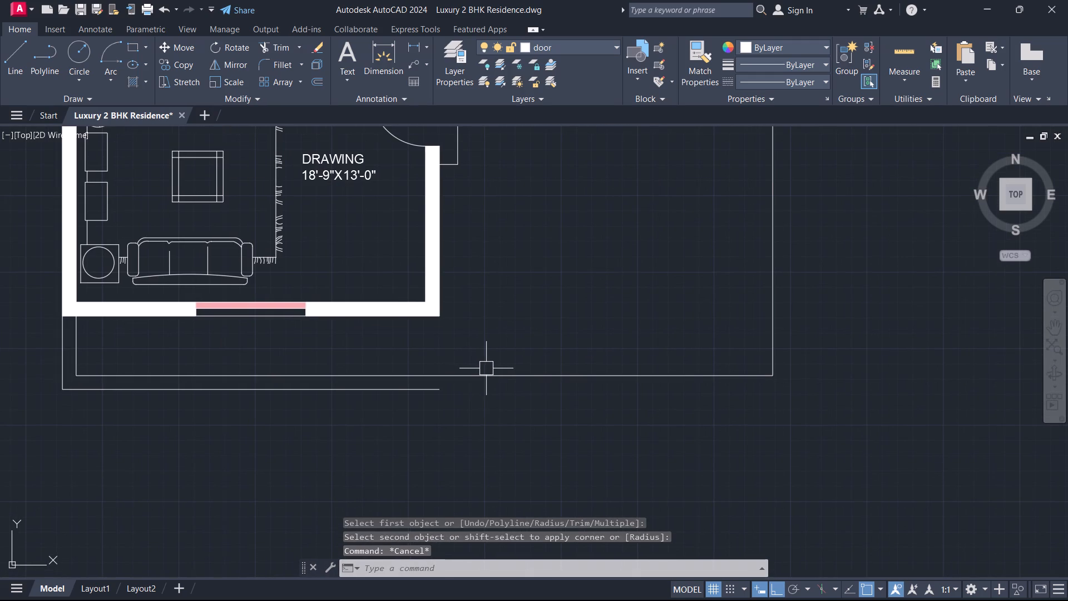
type("O 9")
key("Return")
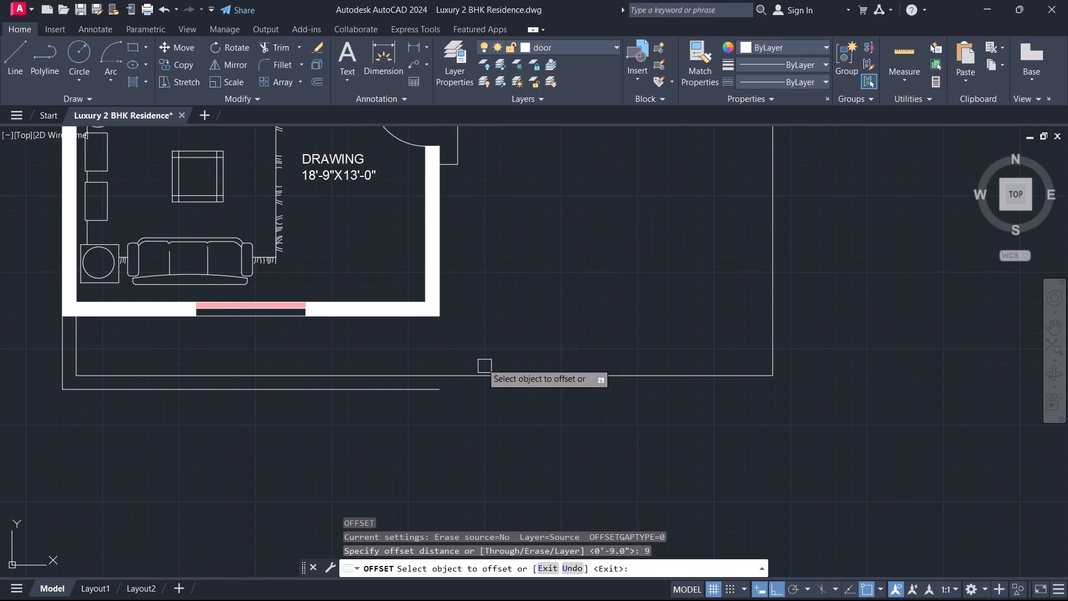
left_click(503, 370)
left_click(499, 415)
middle_click_drag(716, 278, 520, 387)
scroll(716, 278, "down", 1)
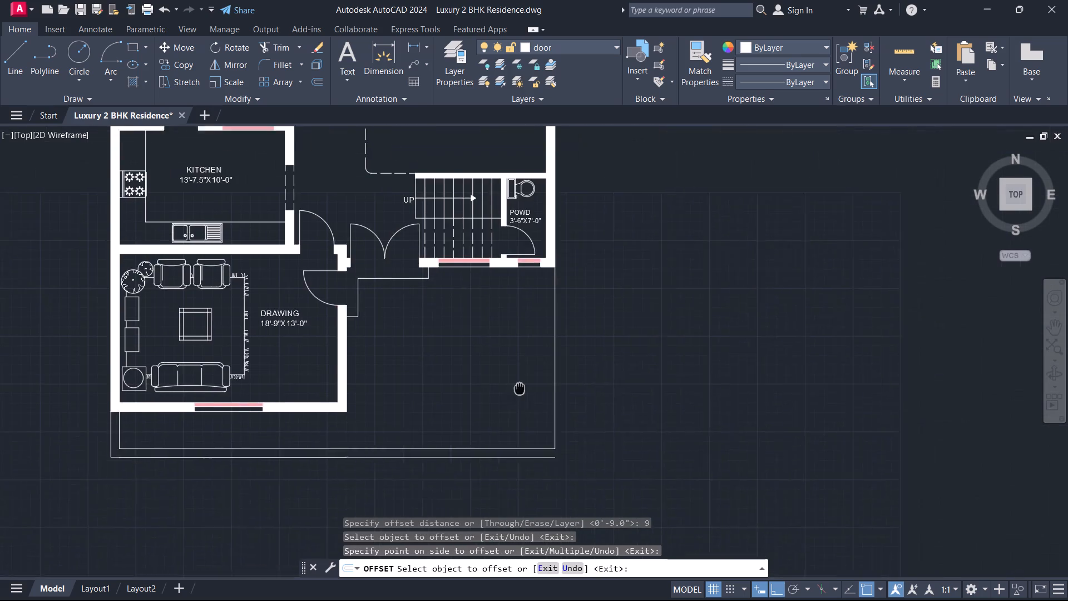
middle_click_drag(520, 387, 513, 398)
scroll(540, 340, "up", 1)
key("Escape")
Break the east boundary line at the powder room's southeast corner.
left_click(555, 347)
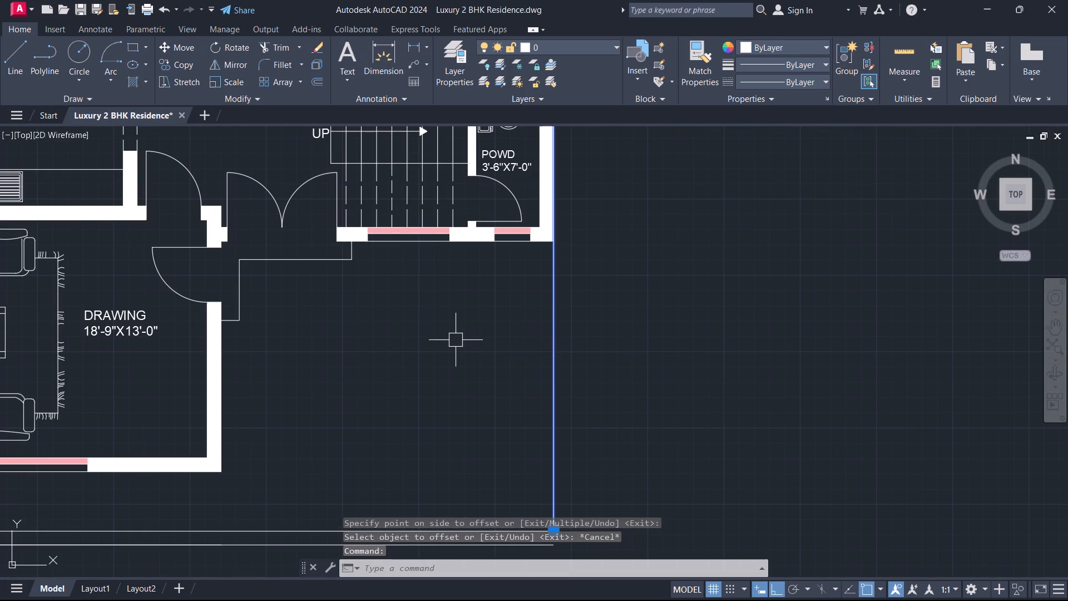
key("b")
key("r")
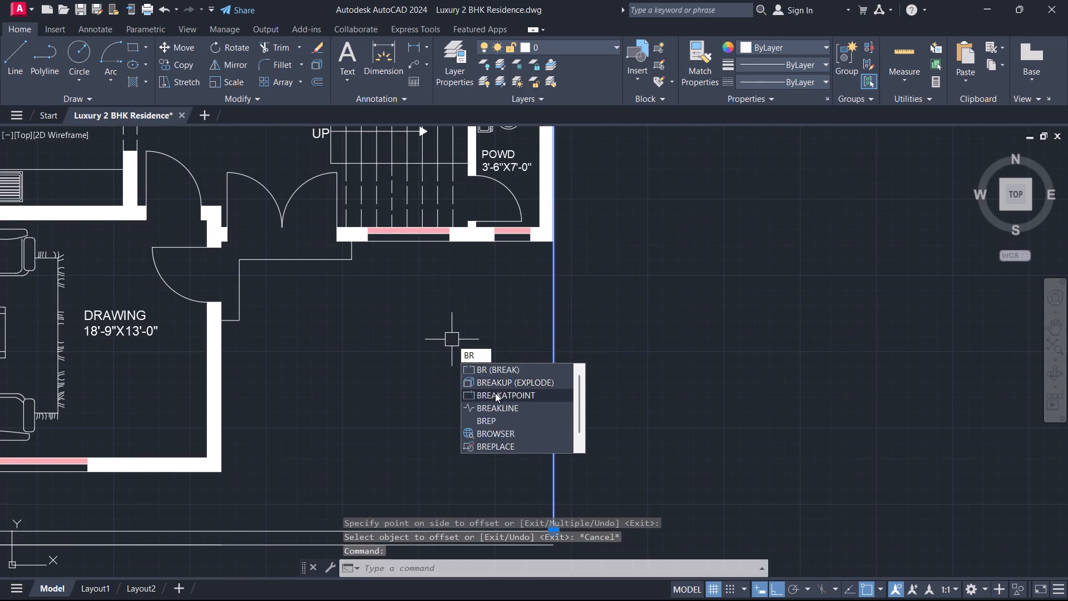
left_click(495, 393)
left_click(555, 243)
key("Escape")
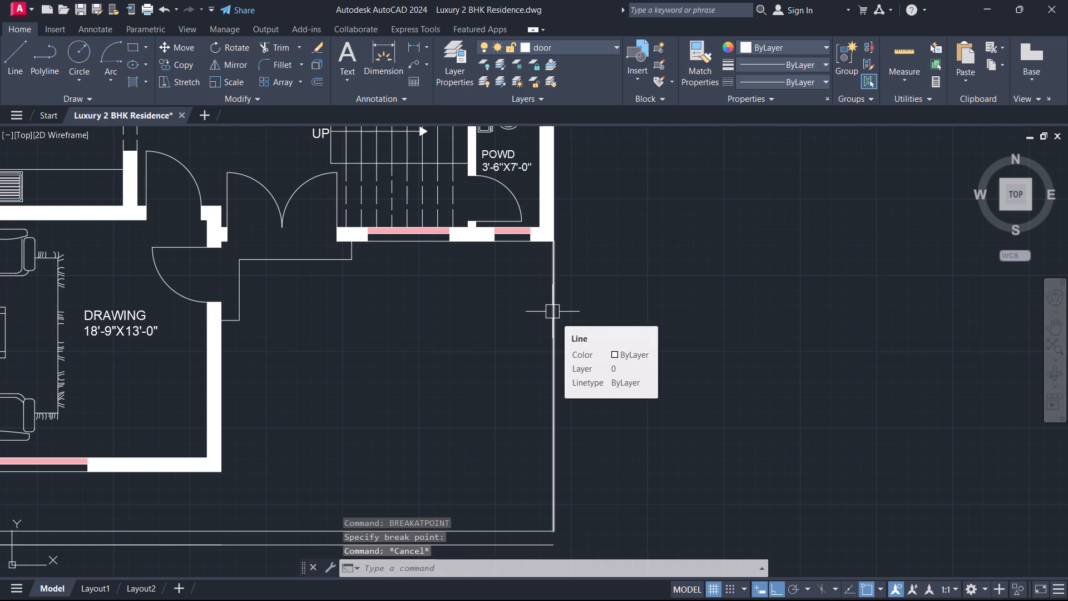
Offset the east boundary line south of the powder room 9" inward to the west.
type("O 9")
key("Return")
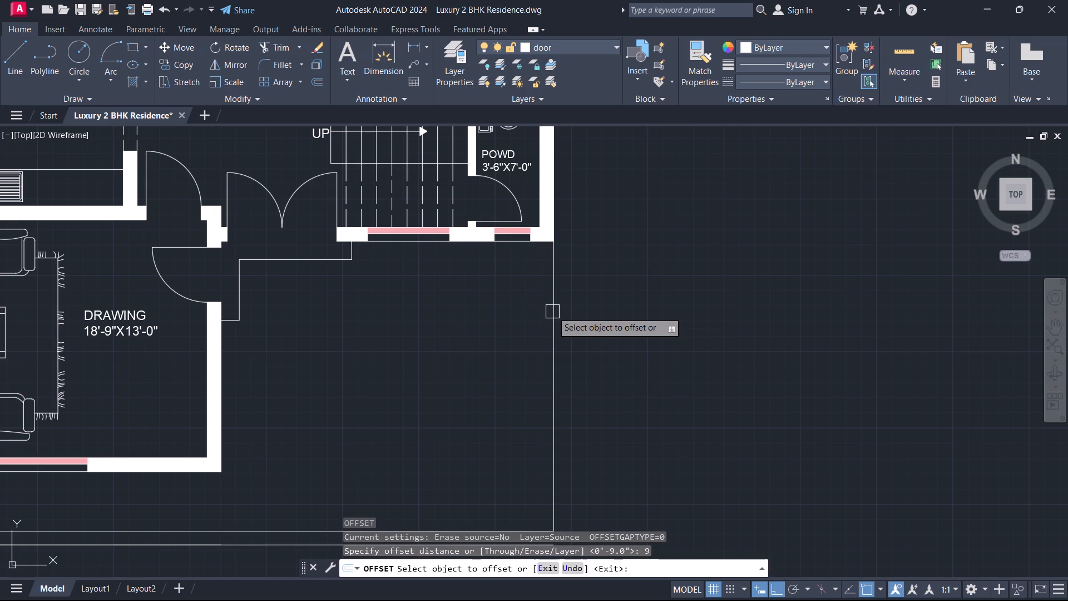
left_click(552, 312)
left_click(533, 309)
key("Escape")
Fillet the inner and outer wall line pairs at the southeast corner with radius 0 to form square corners.
middle_click_drag(553, 387, 704, 124)
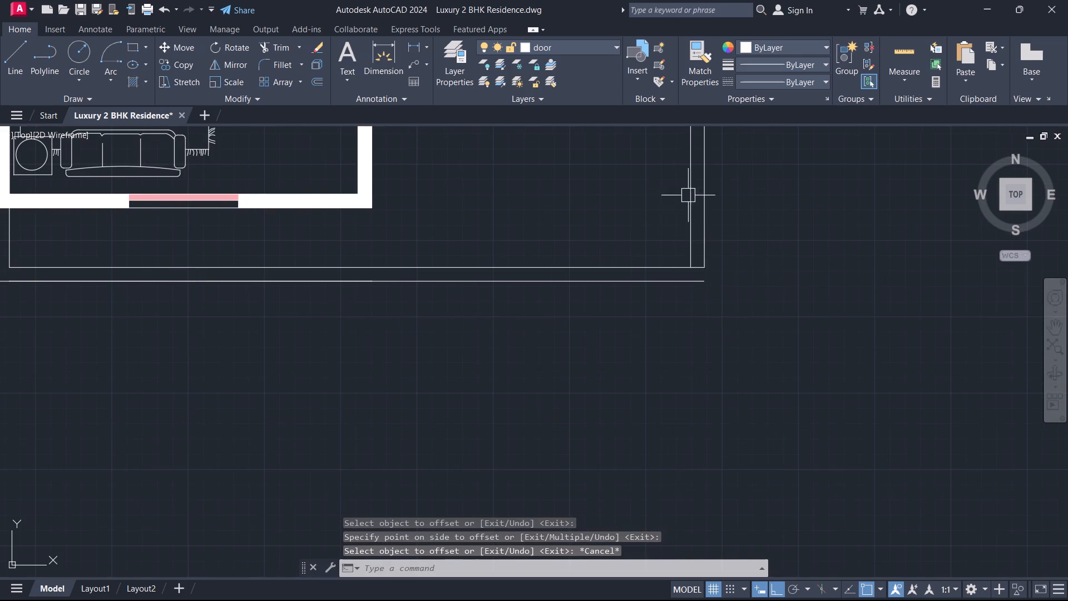
key("f")
key("space")
left_click(693, 251)
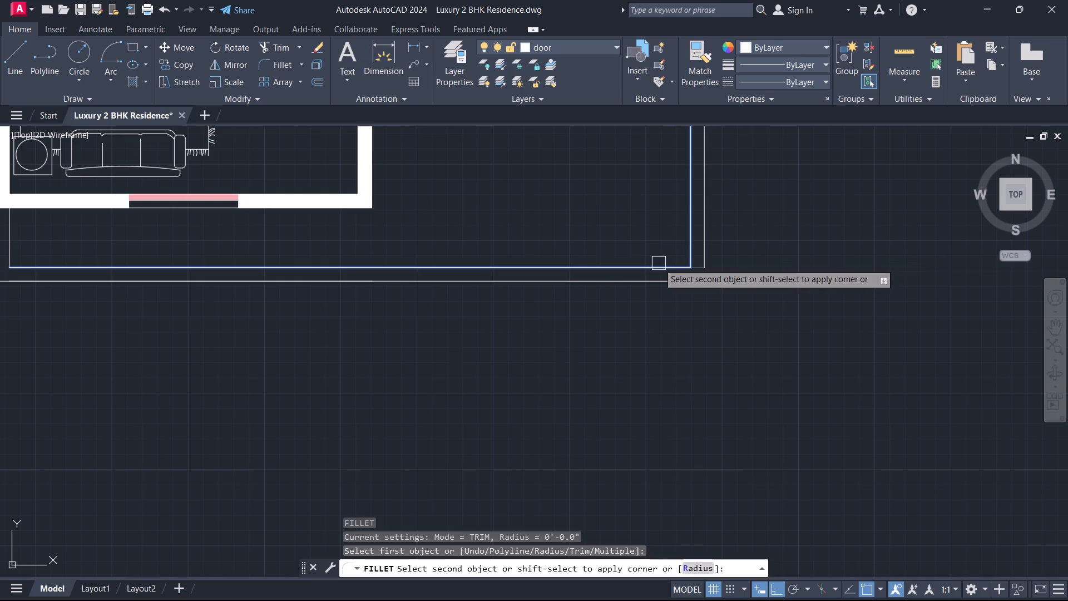
left_click(657, 263)
key("space")
left_click(708, 249)
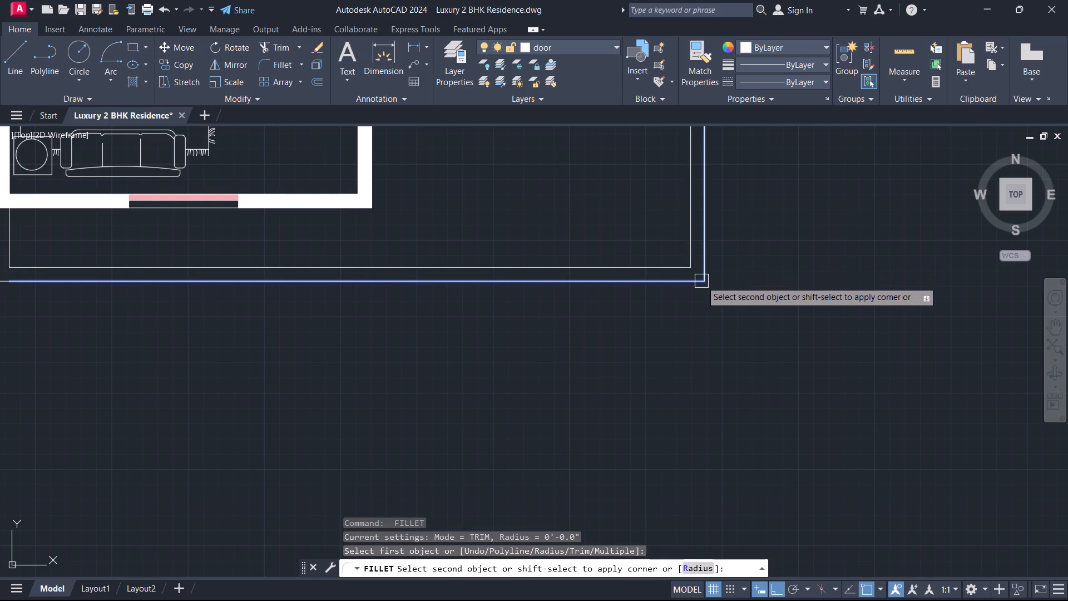
left_click(701, 281)
key("Escape")
Erase the short outer horizontal line south of the drawing room that overlaps the longer south wall line.
middle_click_drag(111, 298, 599, 313)
left_click_drag(324, 247, 374, 272)
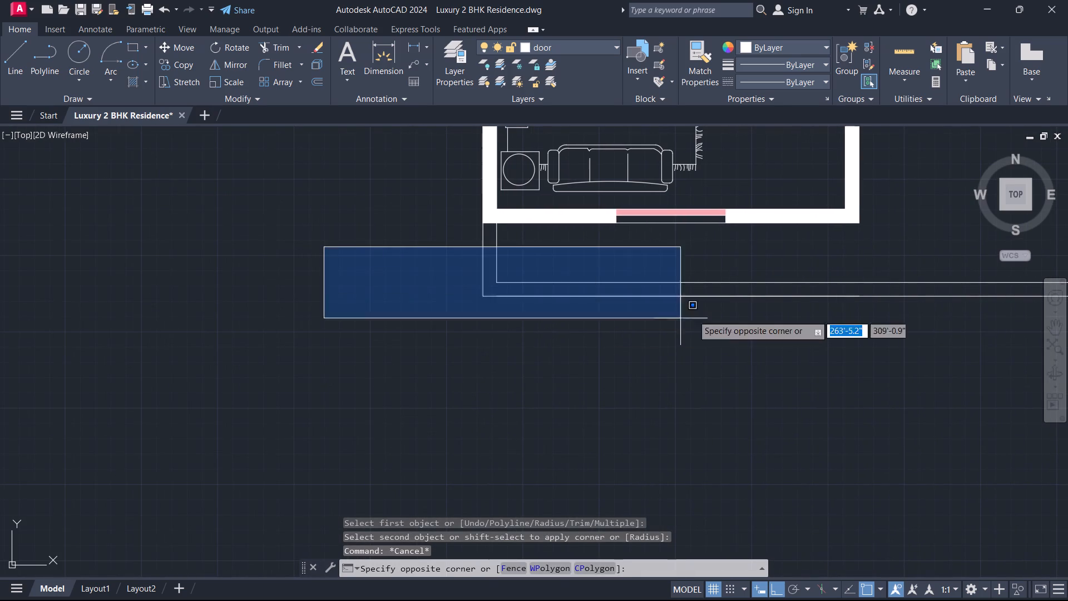
left_click(910, 344)
key("Delete")
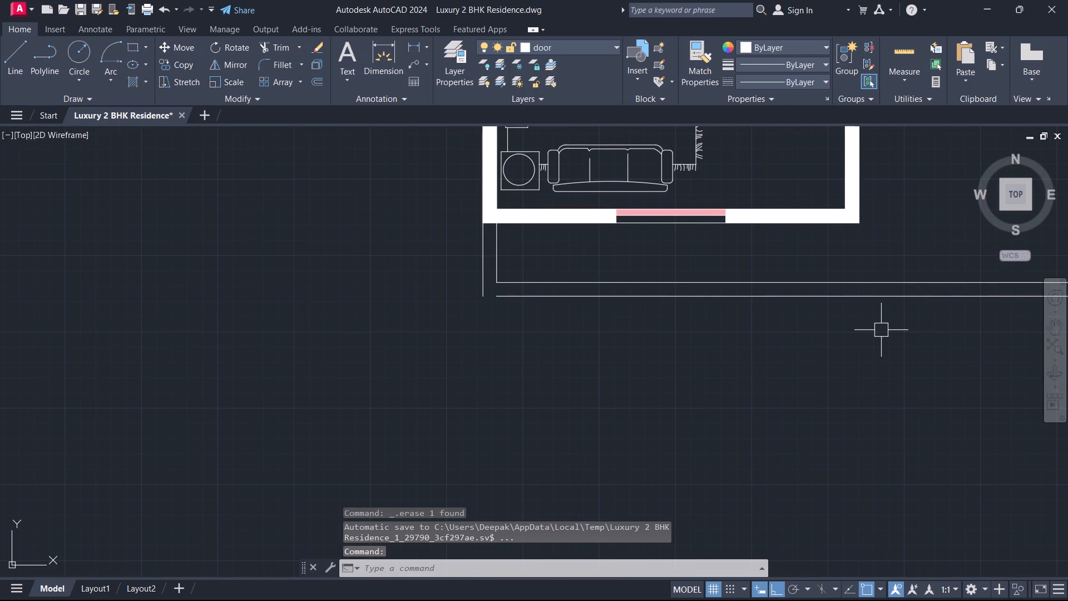
Fillet the long outer south wall line with the outer west line using radius 0 to close the southwest corner.
key("f")
key("space")
left_click(676, 297)
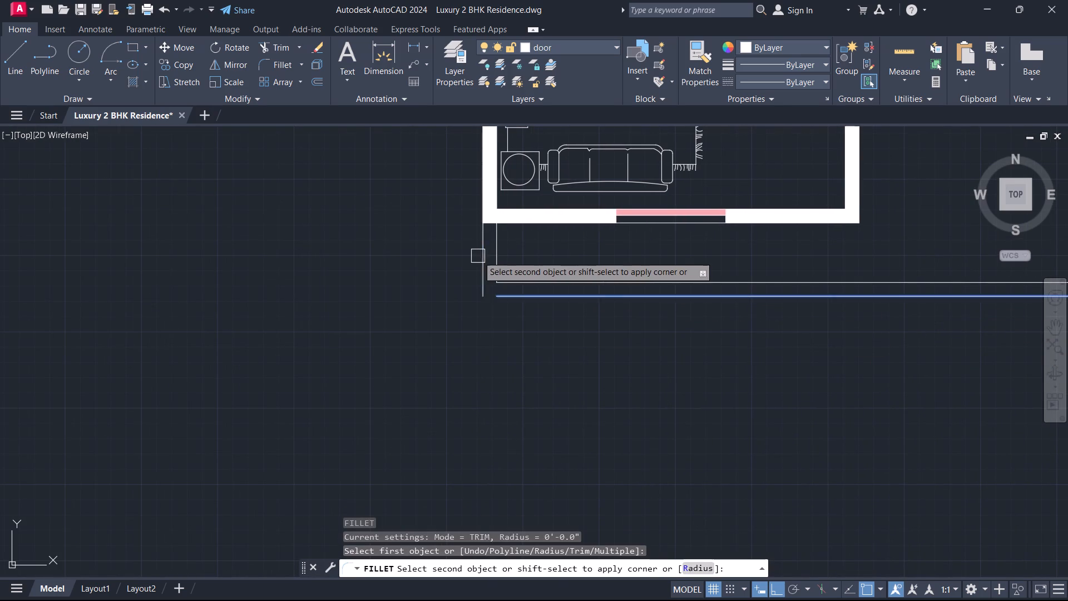
left_click(479, 256)
key("Escape")
Extend the drawing room's outer east wall line south across the front wall to its outer line.
scroll(501, 288, "down", 4)
scroll(495, 279, "up", 1)
middle_click_drag(495, 279, 85, 218)
scroll(313, 231, "up", 2)
middle_click_drag(317, 232, 522, 231)
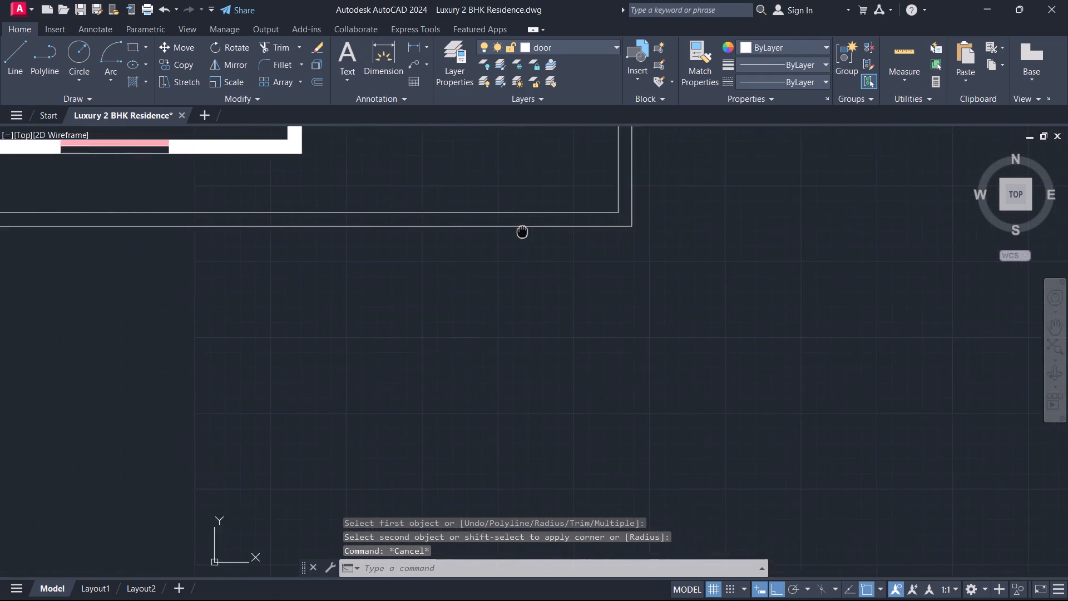
scroll(528, 235, "down", 1)
key("e")
key("x")
key("space")
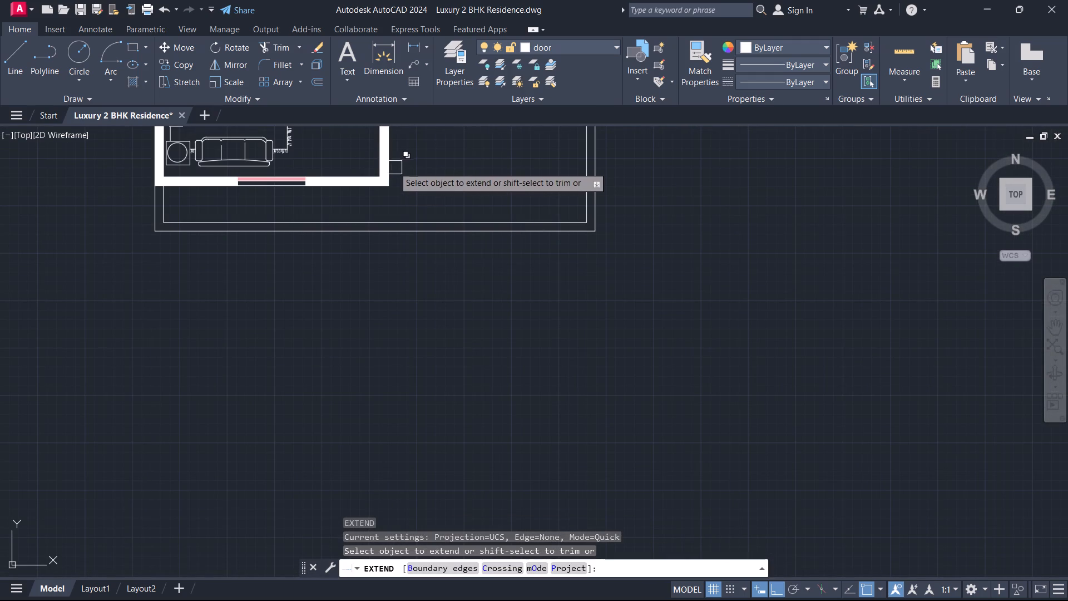
left_click(392, 165)
left_click(394, 173)
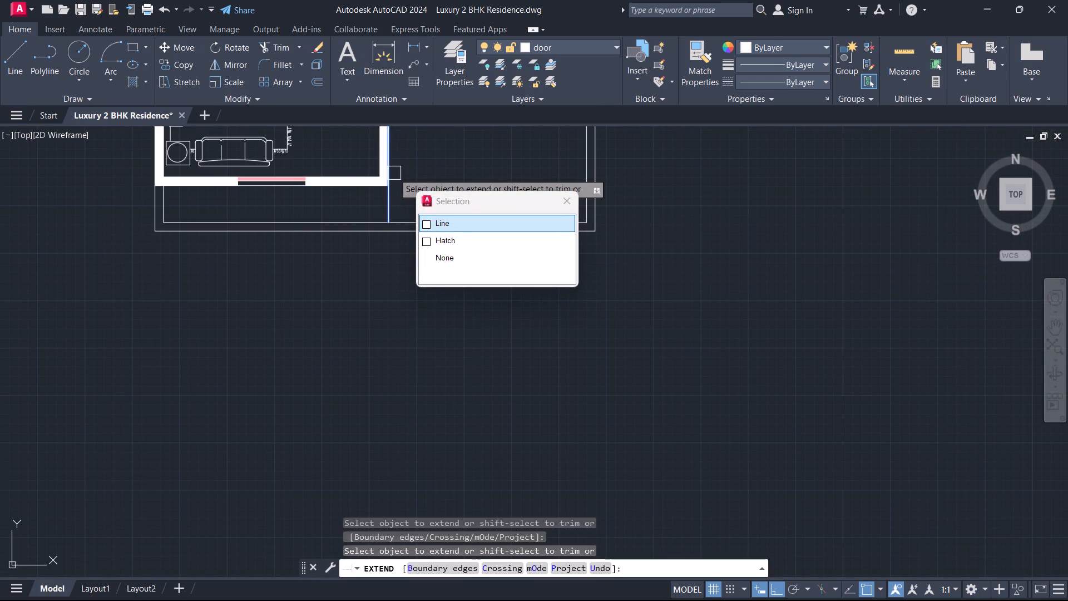
left_click(393, 196)
key("Escape")
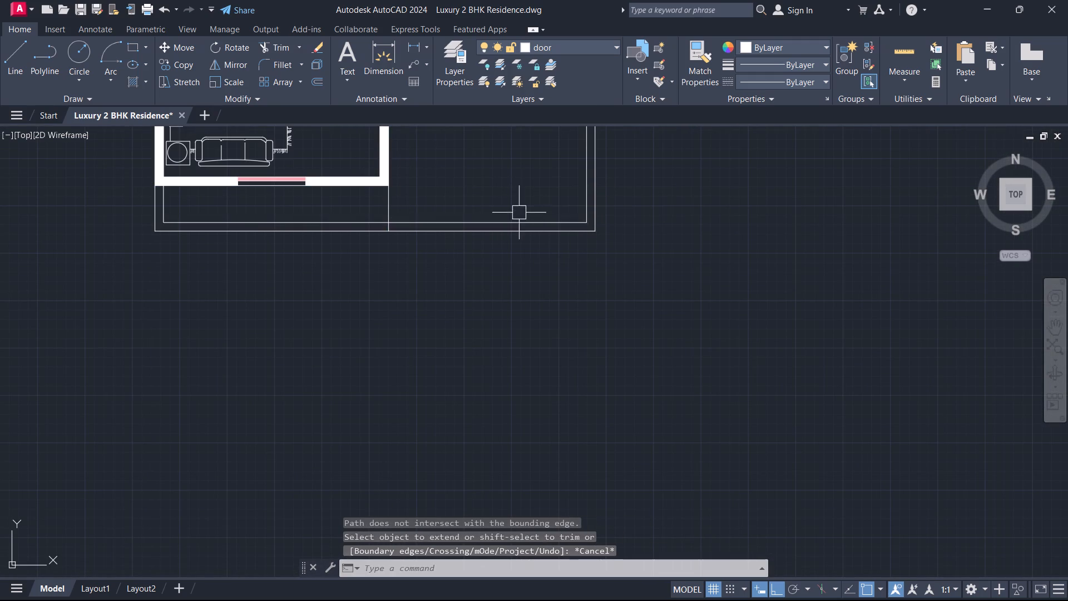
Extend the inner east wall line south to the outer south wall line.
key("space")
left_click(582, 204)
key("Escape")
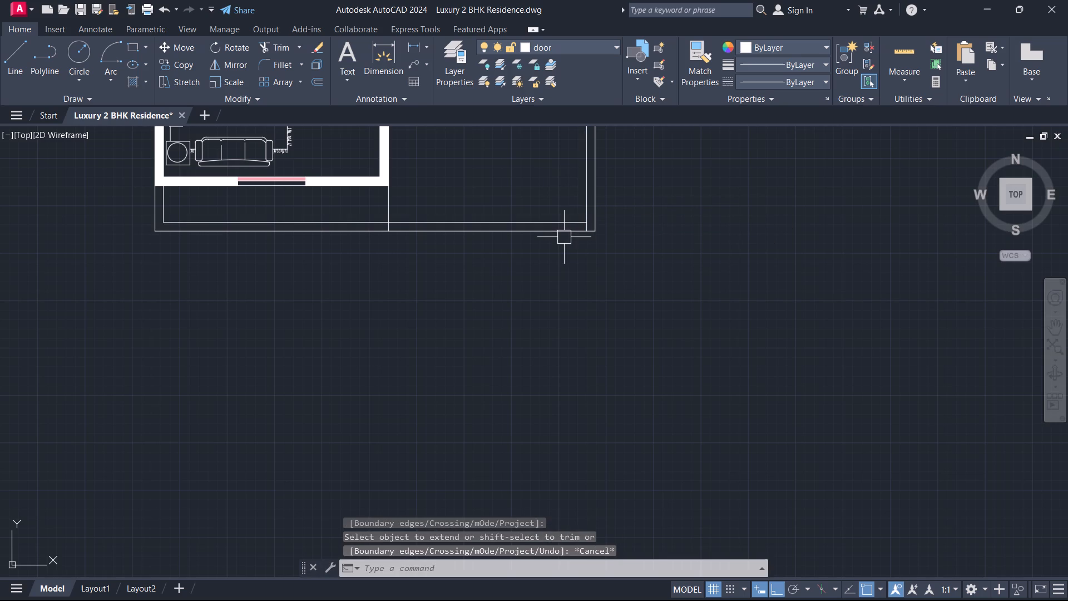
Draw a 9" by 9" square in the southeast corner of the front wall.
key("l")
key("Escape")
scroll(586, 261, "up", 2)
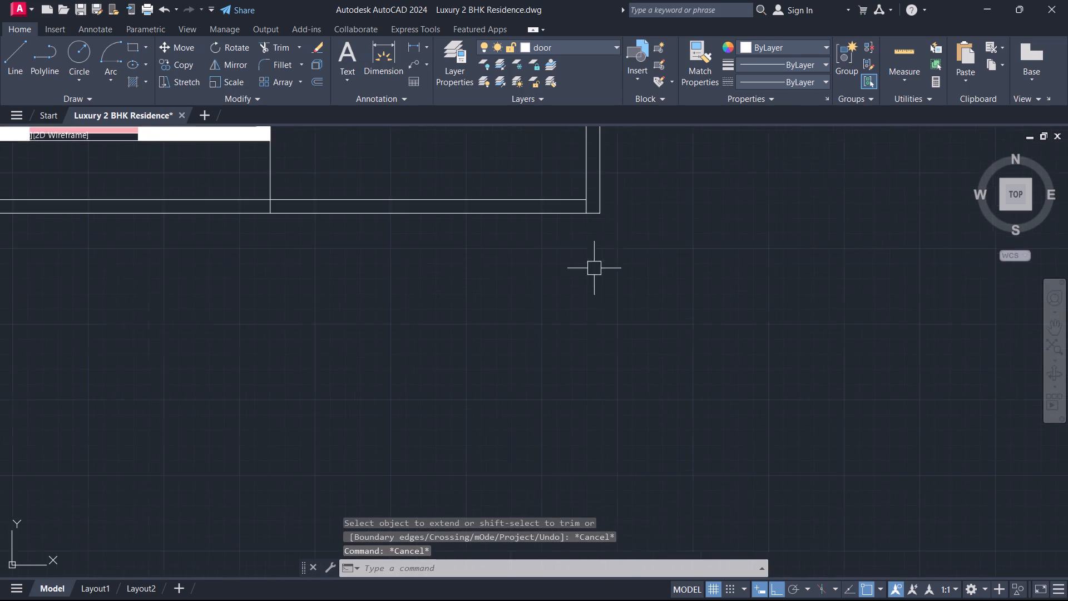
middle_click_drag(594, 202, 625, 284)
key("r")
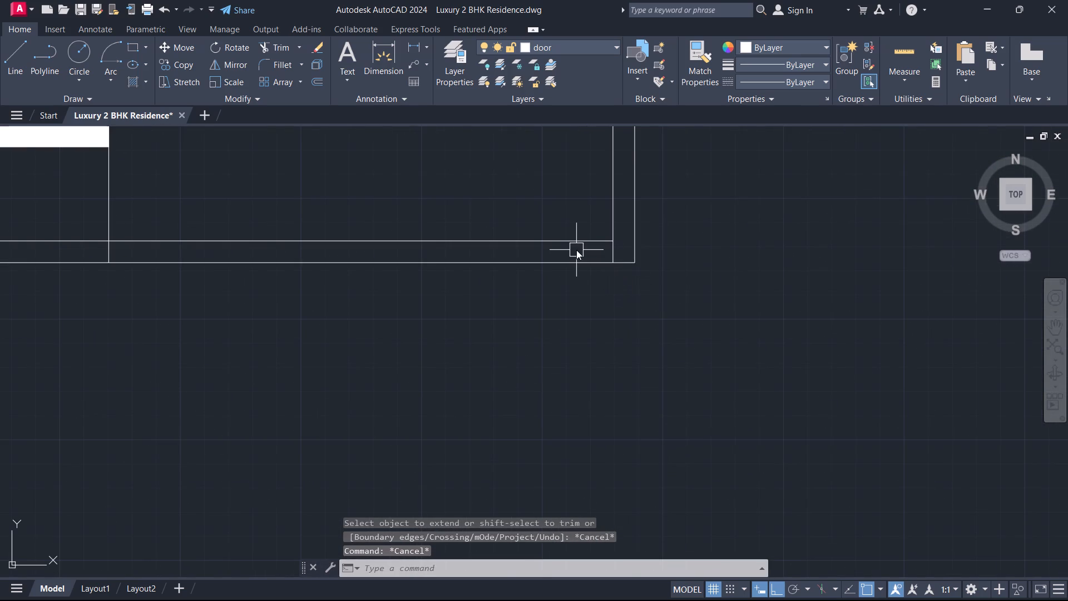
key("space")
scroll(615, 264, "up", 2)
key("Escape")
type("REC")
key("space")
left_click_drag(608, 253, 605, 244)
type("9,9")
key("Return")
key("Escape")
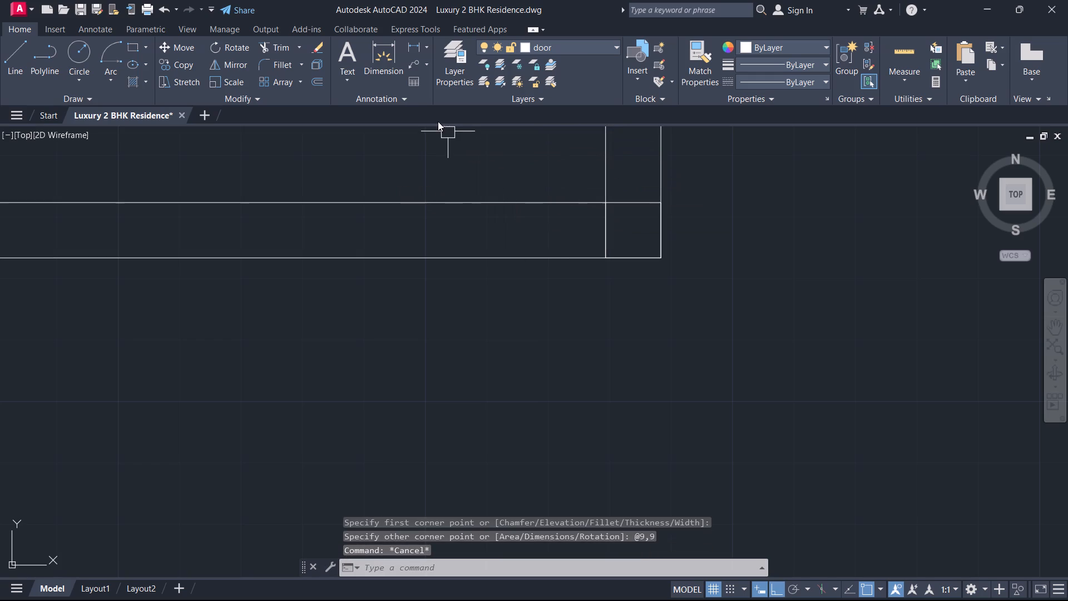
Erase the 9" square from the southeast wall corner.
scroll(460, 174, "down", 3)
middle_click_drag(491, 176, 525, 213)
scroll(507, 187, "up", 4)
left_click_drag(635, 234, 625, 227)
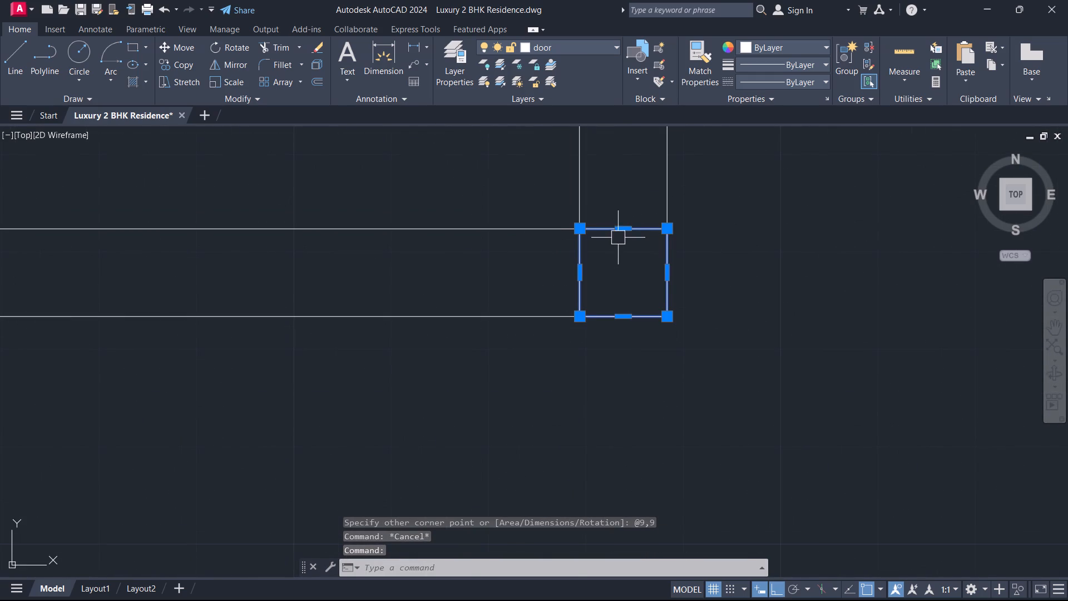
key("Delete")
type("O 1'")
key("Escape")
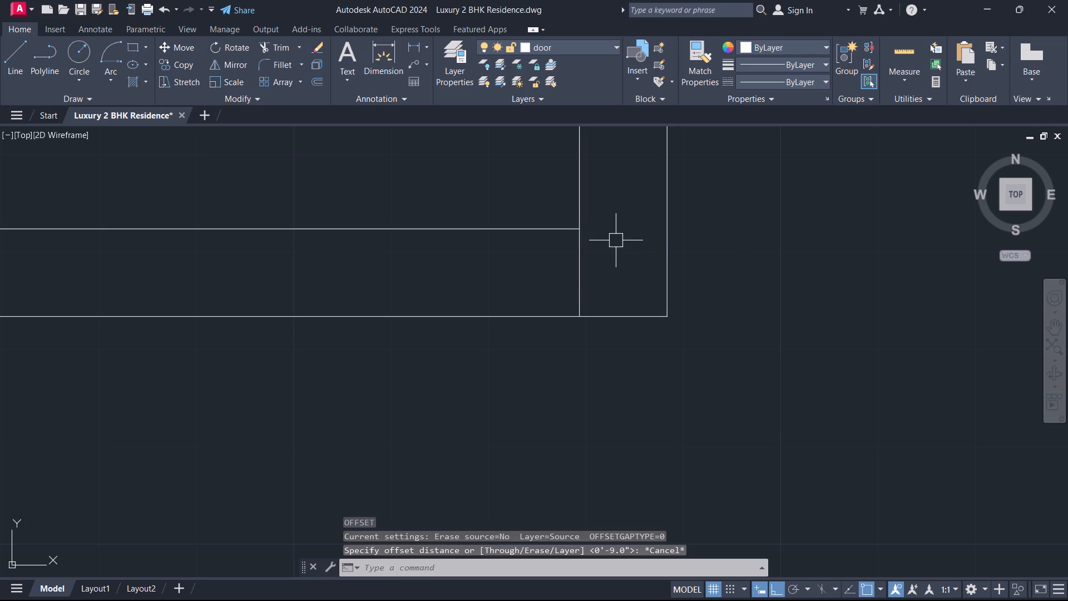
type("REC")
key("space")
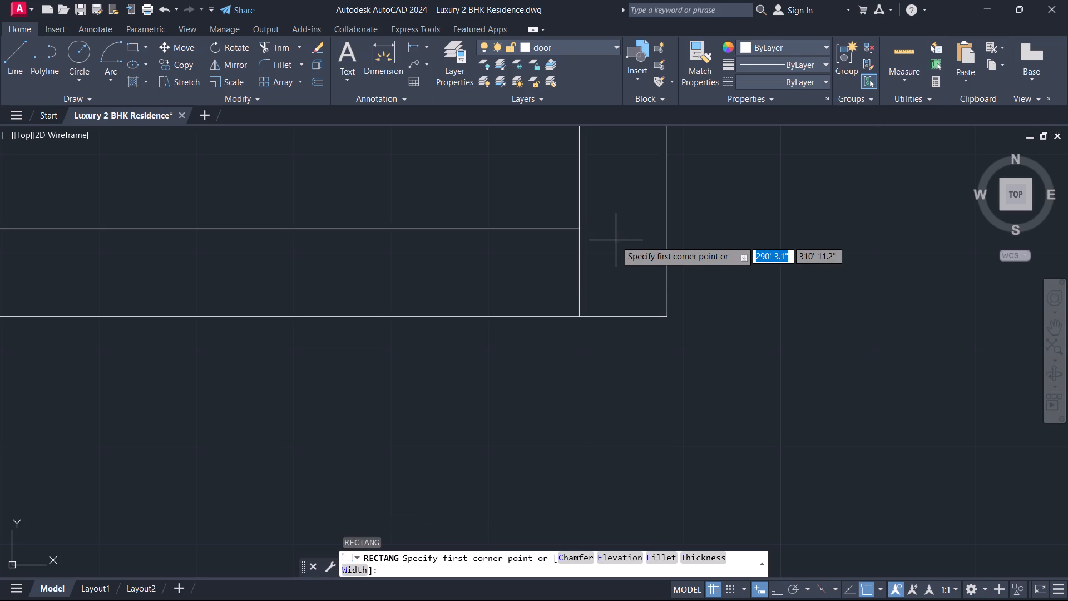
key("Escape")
Draw a 1'6" by 1'6" square in open space just inside the southeast wall corner.
scroll(588, 287, "down", 2)
middle_click_drag(510, 244, 675, 245)
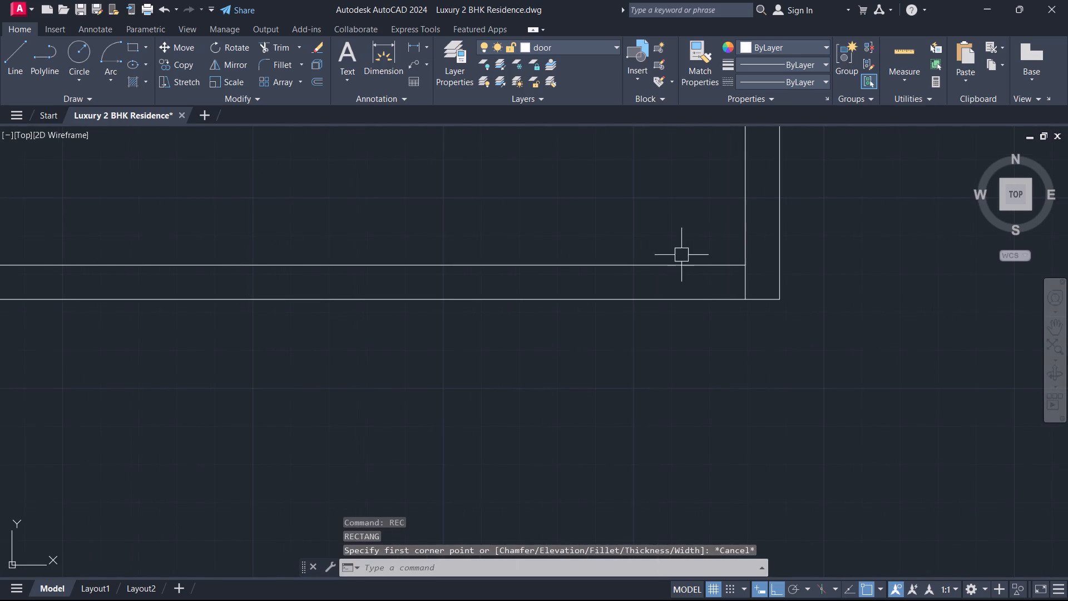
key("r")
key("e")
key("c")
key("space")
left_click_drag(634, 199, 653, 215)
type("1'6")
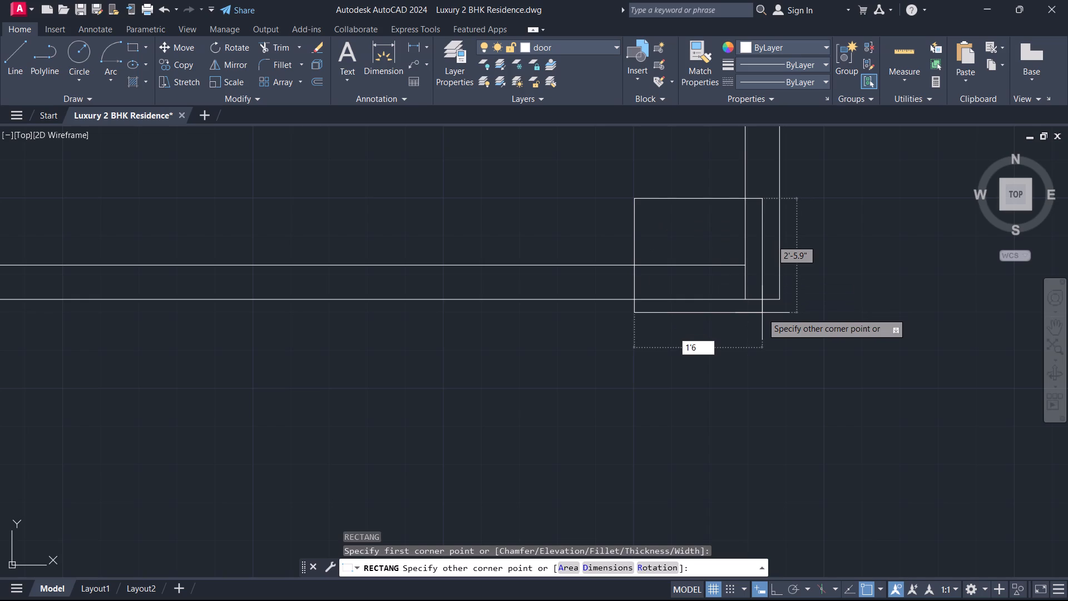
type(",1'6")
key("Return")
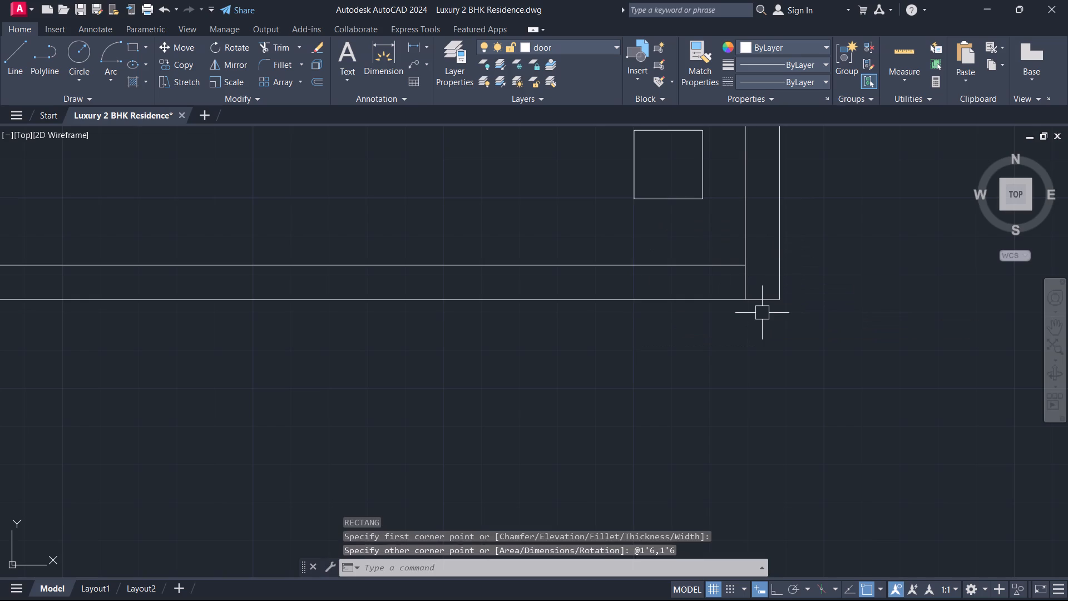
key("Escape")
Copy the 1'6" square by its southeast corner onto the outer southeast corner of the front wall.
middle_click_drag(748, 307, 769, 488)
scroll(769, 488, "down", 1)
left_click(759, 441)
left_click(682, 343)
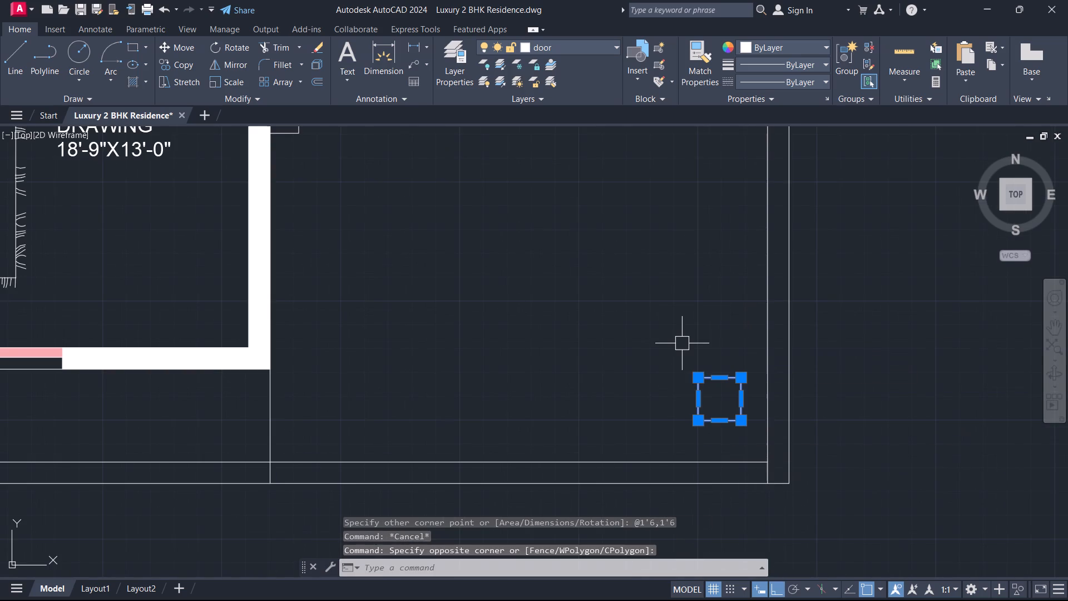
type("CO")
key("space")
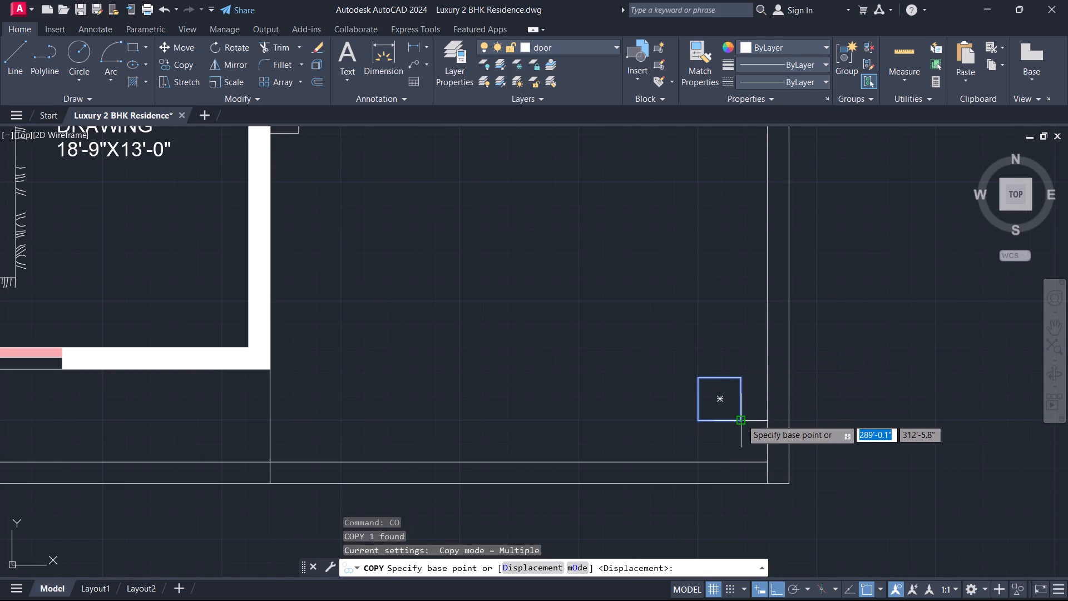
left_click_drag(741, 419, 744, 427)
left_click(792, 482)
key("Escape")
Trim the inner wall lines that run inside the 1'6" corner square.
scroll(756, 460, "up", 2)
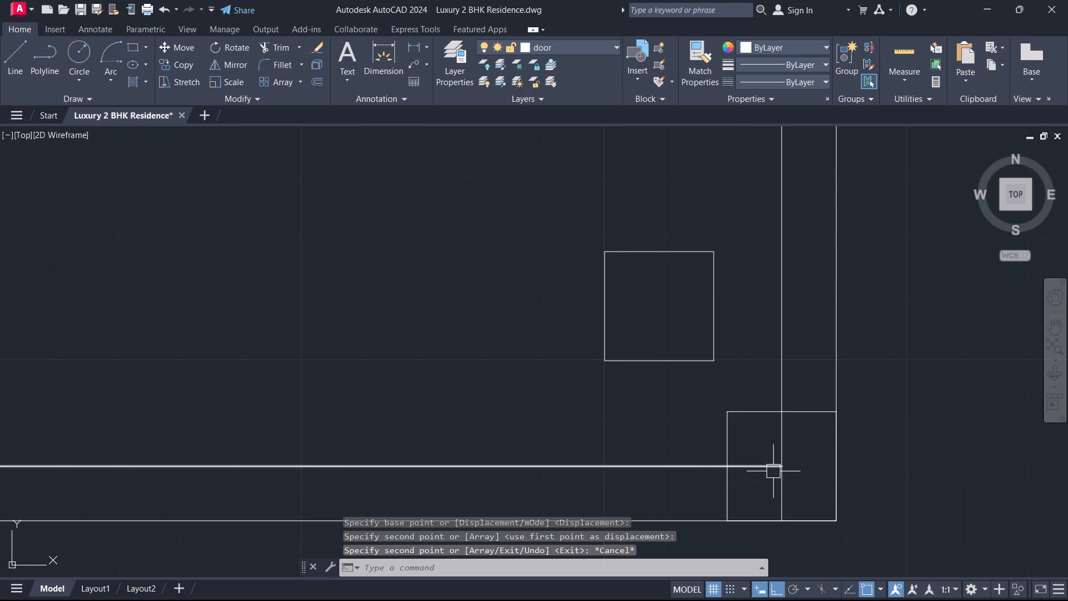
key("t")
key("r")
key("space")
left_click_drag(794, 500, 787, 466)
key("Escape")
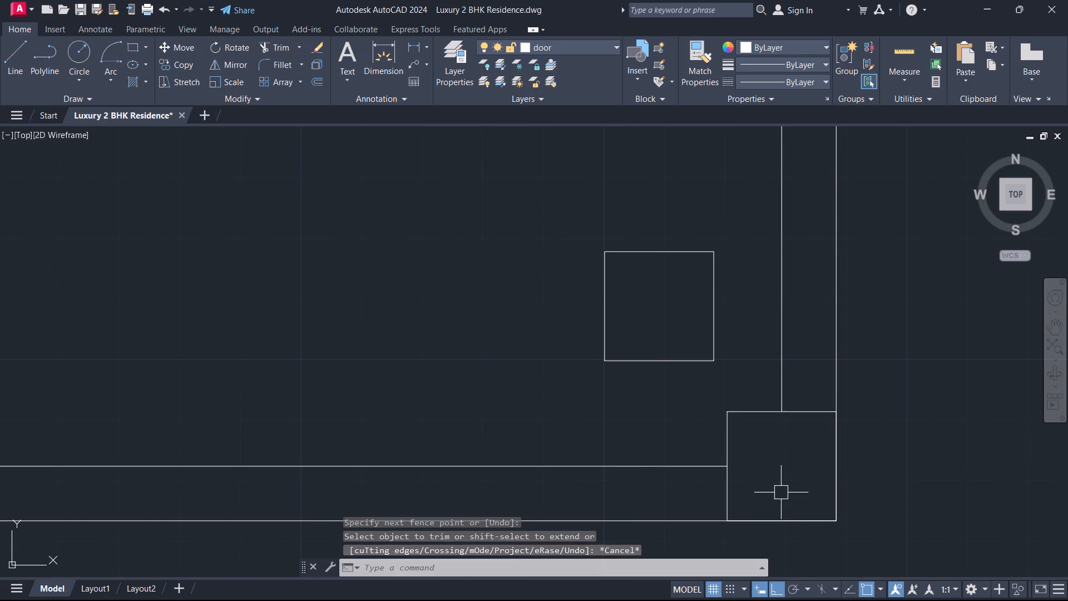
Hatch the corner square with the Solid pattern and set the hatch color to ByLayer.
type("H")
key("space")
left_click(776, 486)
left_click(406, 61)
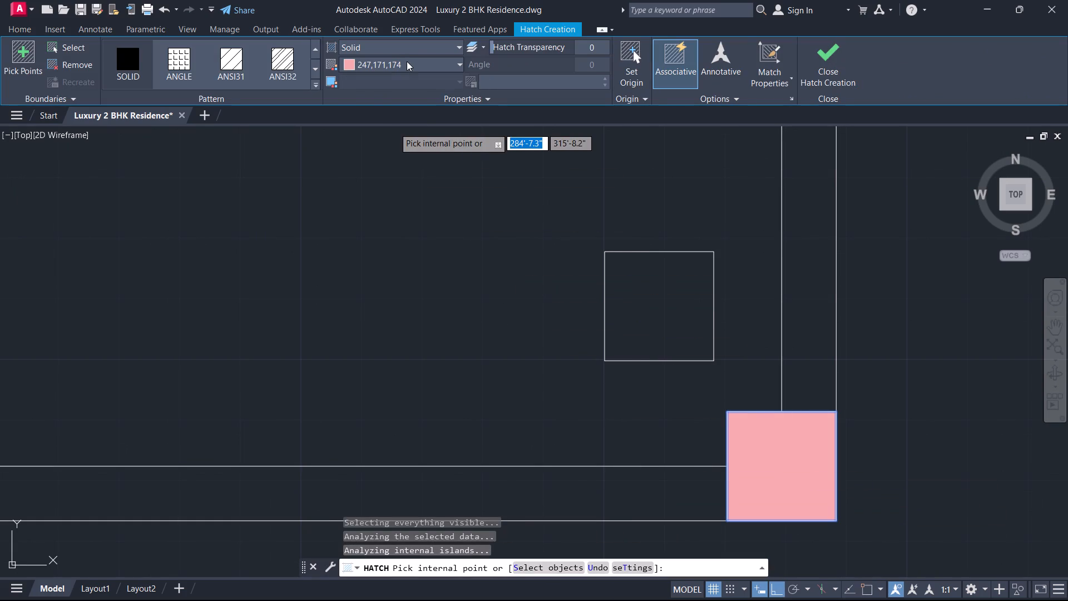
left_click(395, 84)
key("Escape")
scroll(491, 380, "down", 3)
middle_click_drag(629, 372, 770, 326)
key("Escape")
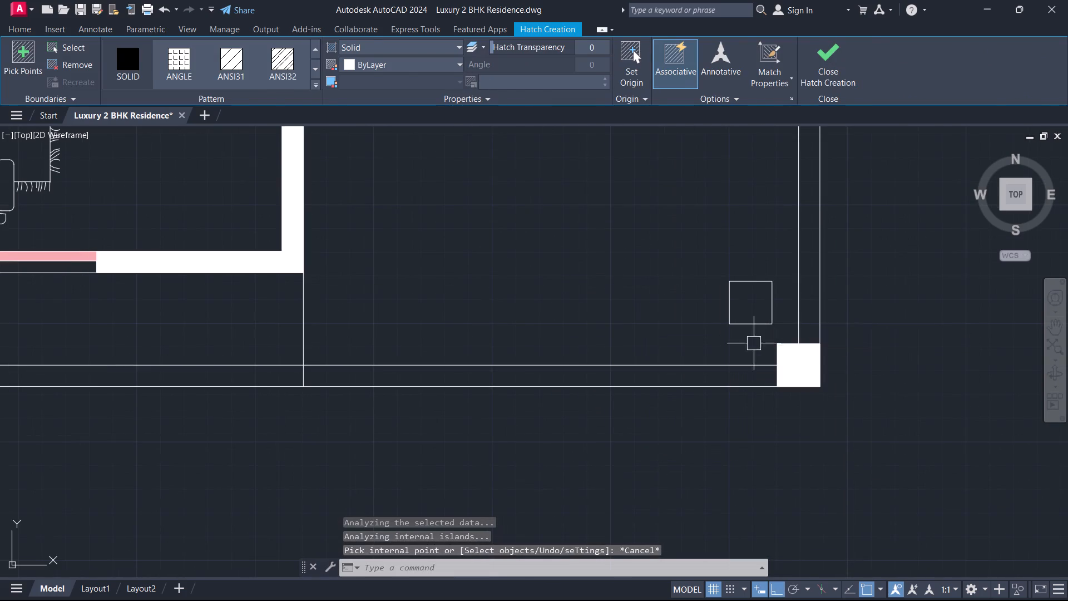
Erase the original loose 1'6" square inside the front area.
left_click_drag(753, 344, 750, 337)
left_click(739, 294)
key("Delete")
Group the corner square's outline with its solid hatch.
scroll(843, 374, "up", 1)
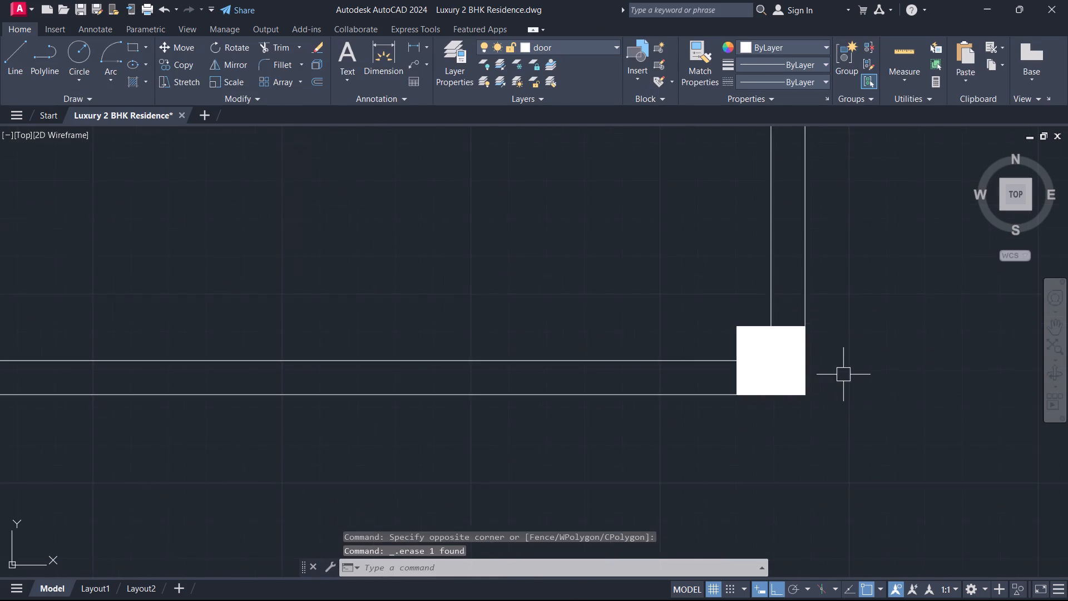
scroll(843, 375, "up", 1)
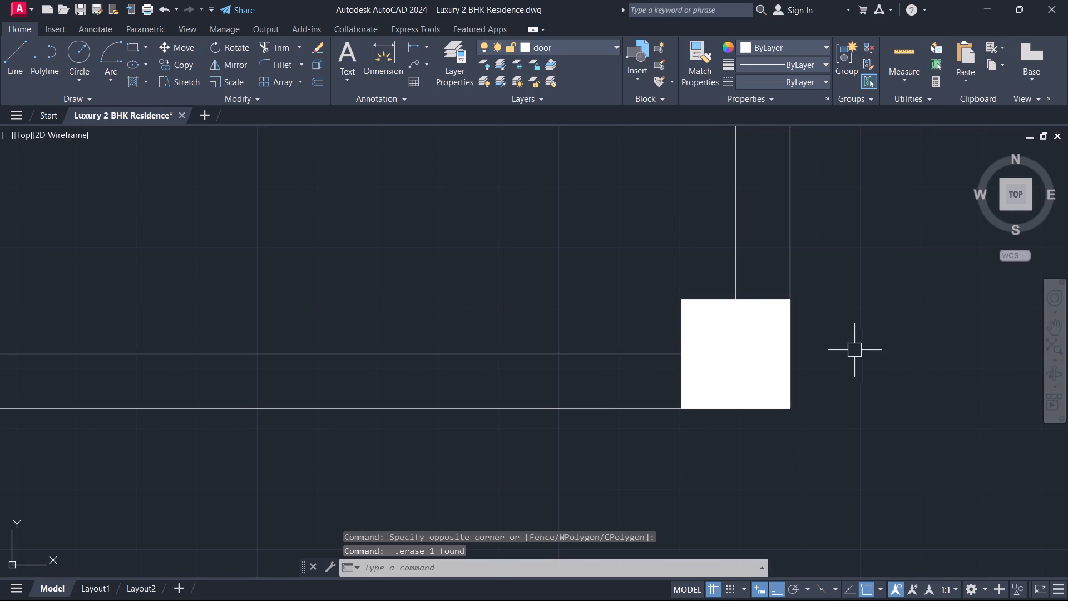
left_click_drag(546, 221, 711, 407)
left_click(992, 589)
left_click(902, 465)
type("G")
key("space")
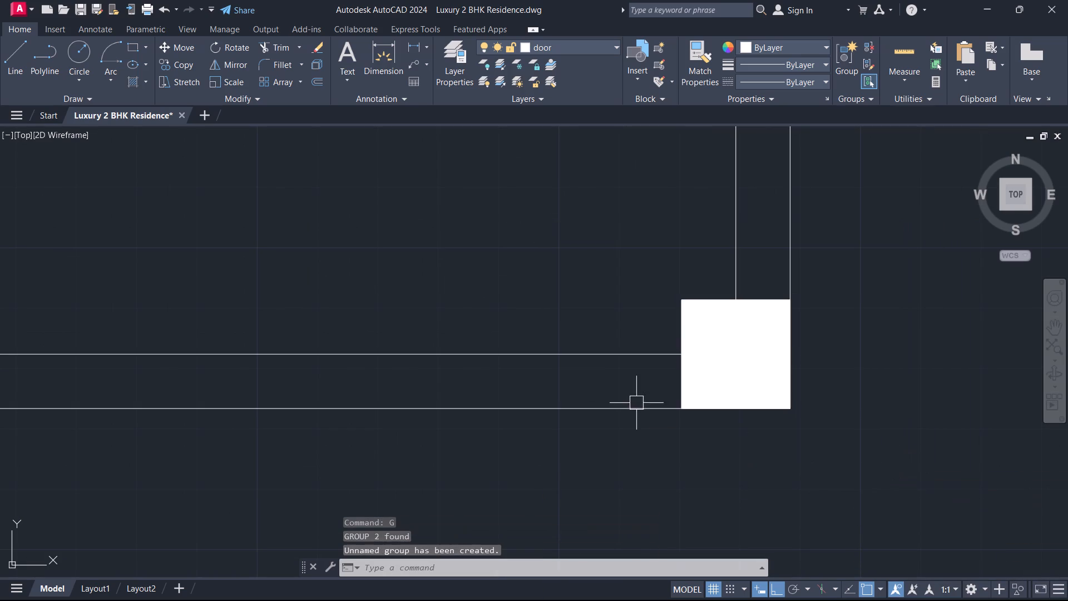
Copy the grouped solid corner column along the front wall to where the line from the drawing room's outer corner meets it.
left_click(693, 321)
type("CO")
key("space")
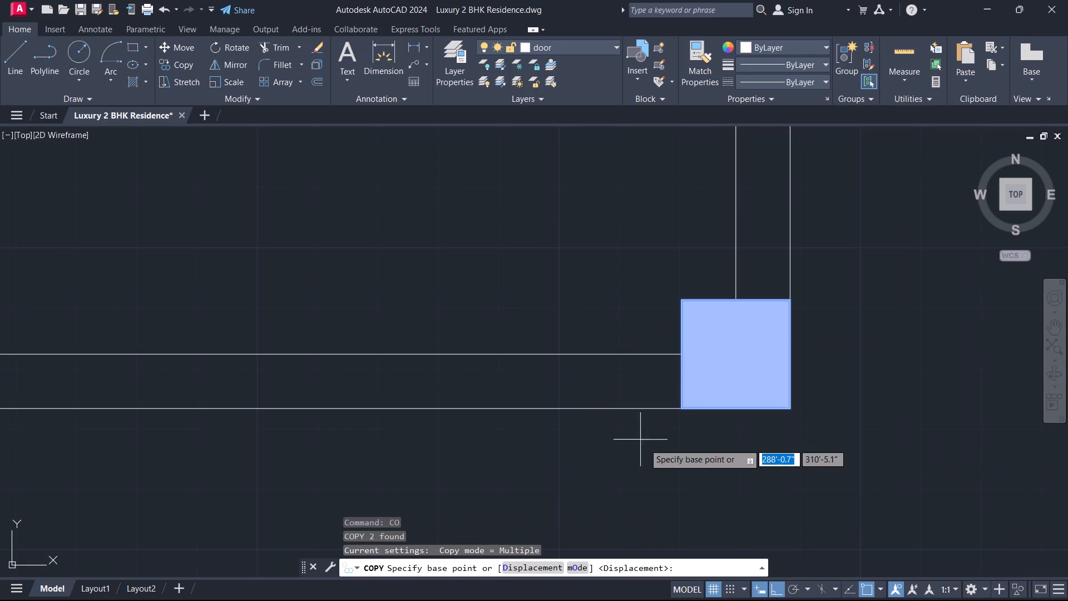
left_click(682, 406)
scroll(572, 427, "down", 2)
middle_click_drag(622, 463, 1067, 438)
scroll(419, 393, "up", 1)
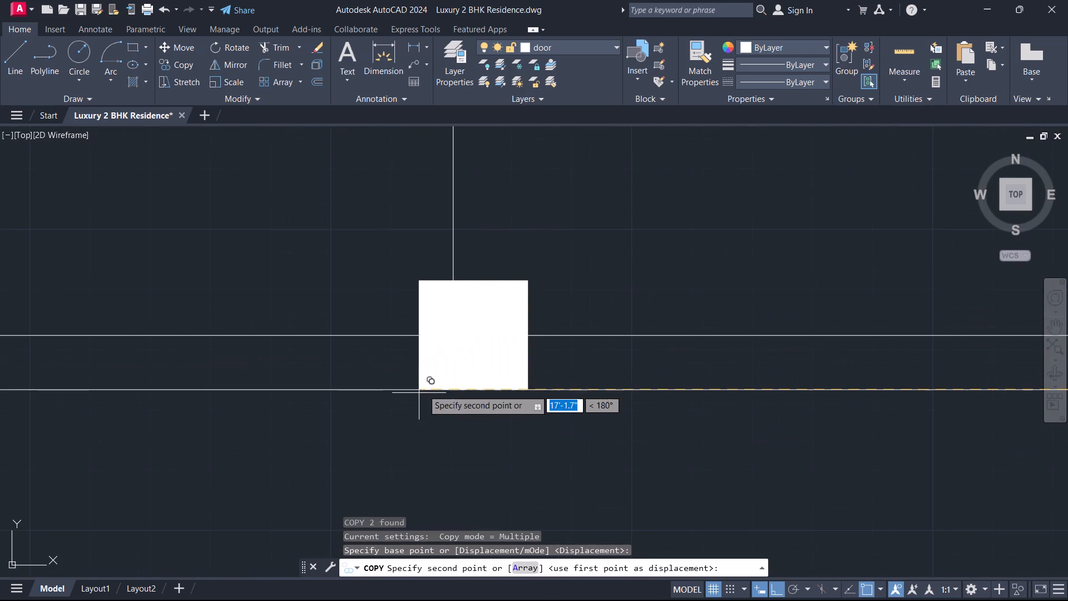
left_click(455, 383)
key("Escape")
Trim away the vertical line between the drawing room's outer corner and the copied column.
scroll(512, 282, "down", 2)
middle_click_drag(512, 282, 586, 368)
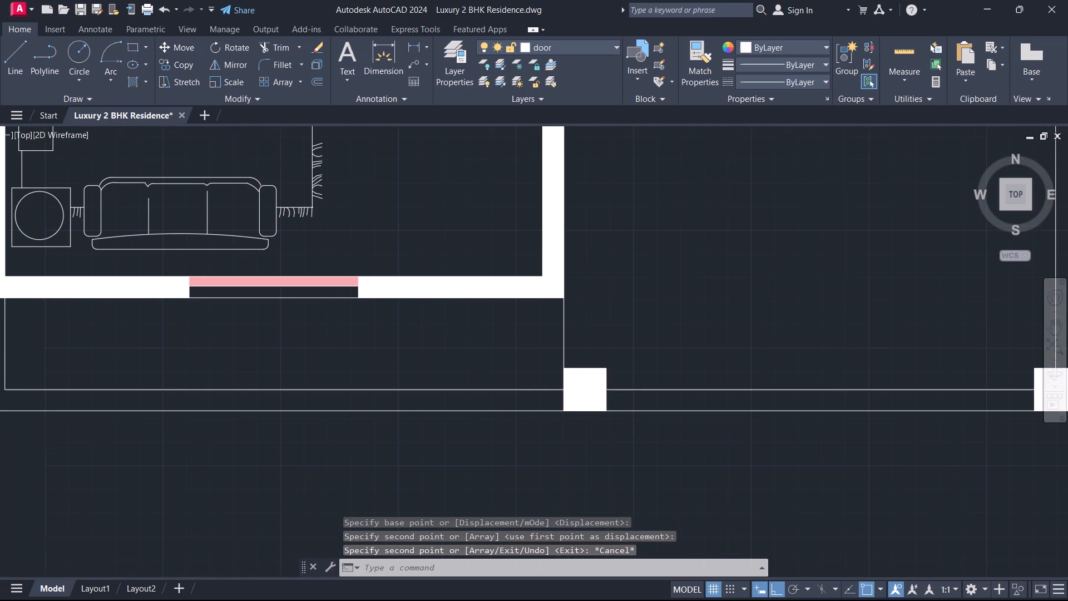
key("t")
key("r")
key("space")
left_click(572, 322)
left_click(474, 339)
key("Escape")
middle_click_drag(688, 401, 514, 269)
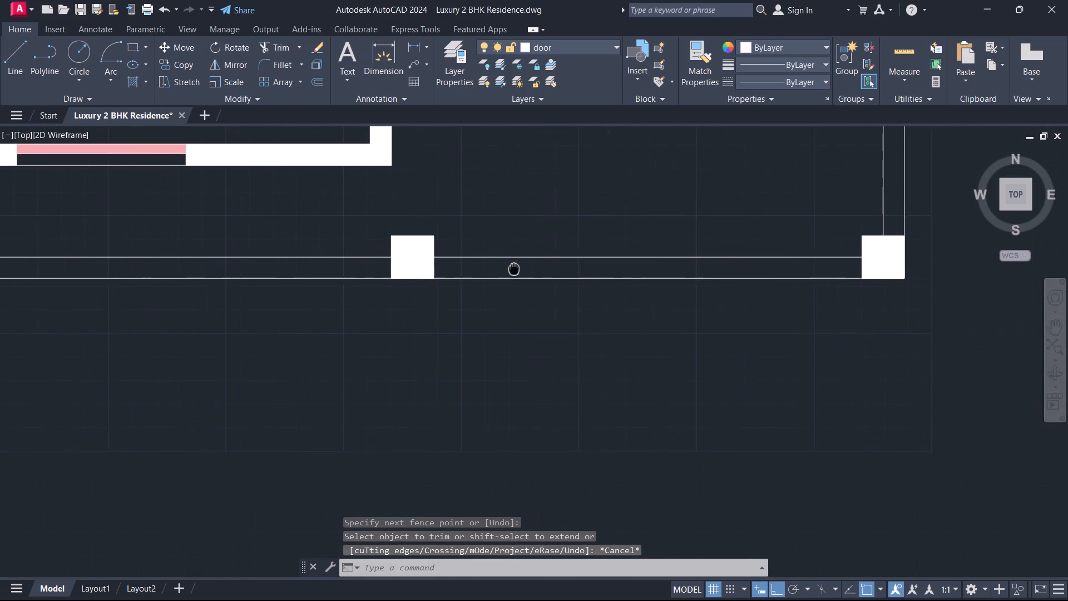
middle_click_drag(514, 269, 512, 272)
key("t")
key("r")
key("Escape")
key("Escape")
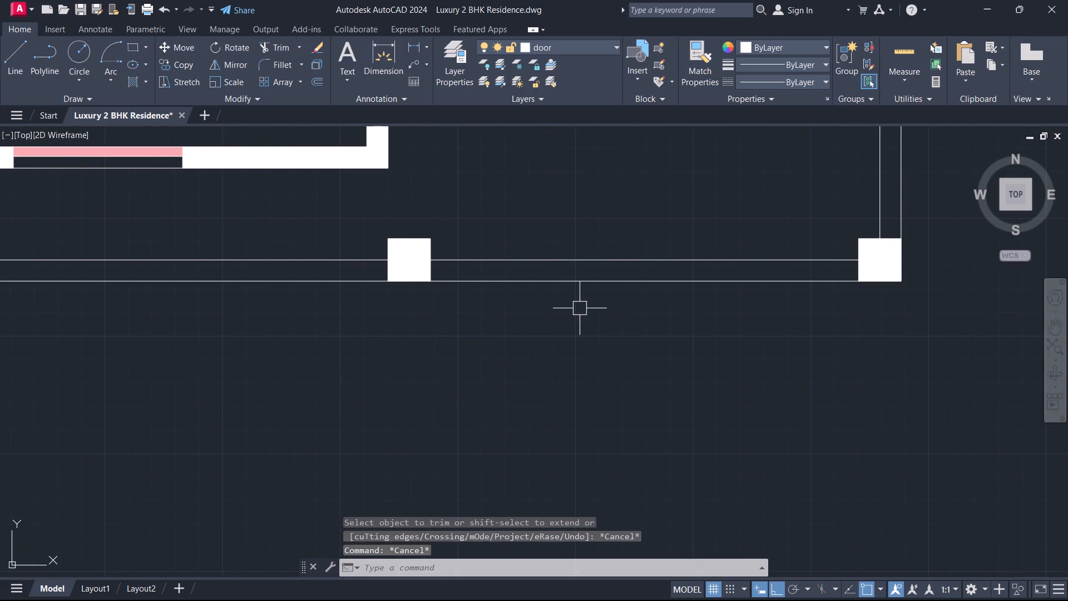
Draw two crossing diagonal lines between the facing sides of the two columns to mark the gate opening.
key("l")
key("space")
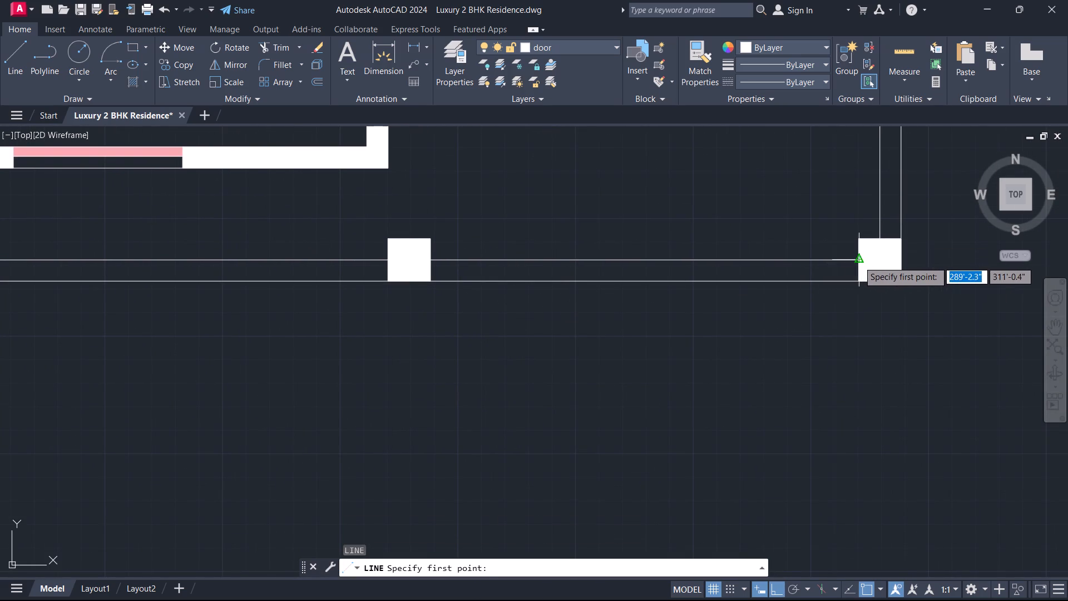
left_click(858, 261)
left_click(429, 275)
key("Escape")
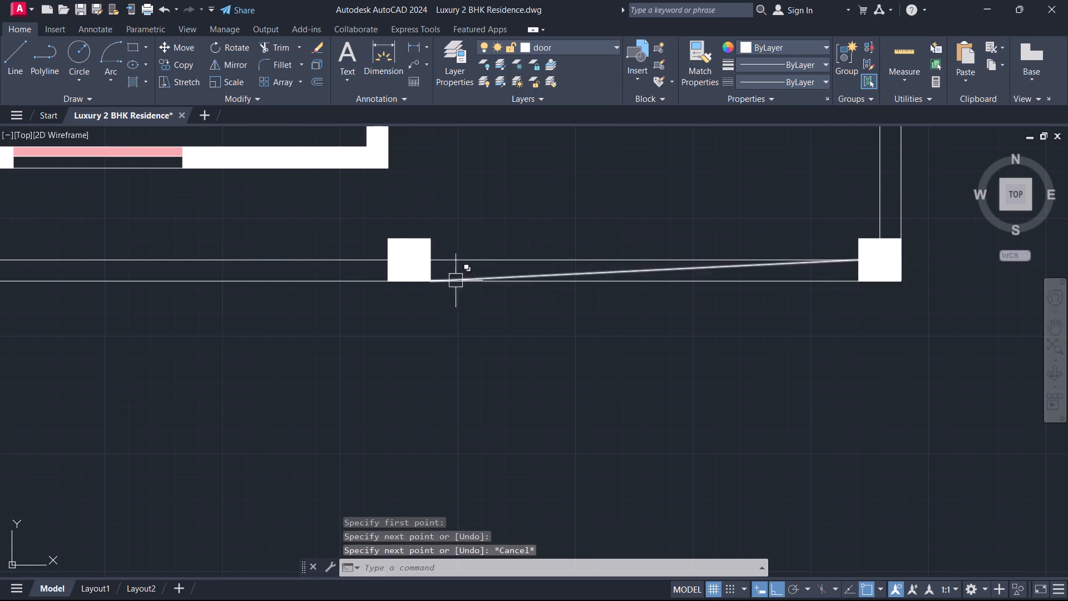
key("space")
left_click(859, 283)
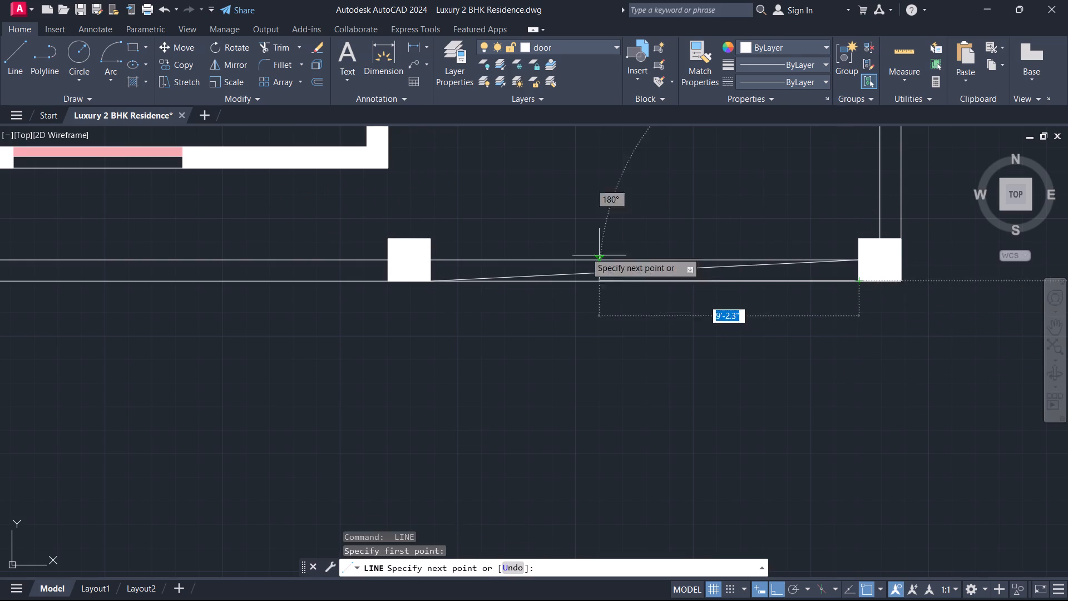
left_click(426, 263)
key("Escape")
Trim the two horizontal front wall lines out of the gate opening between the columns.
scroll(522, 288, "up", 1)
scroll(607, 295, "up", 1)
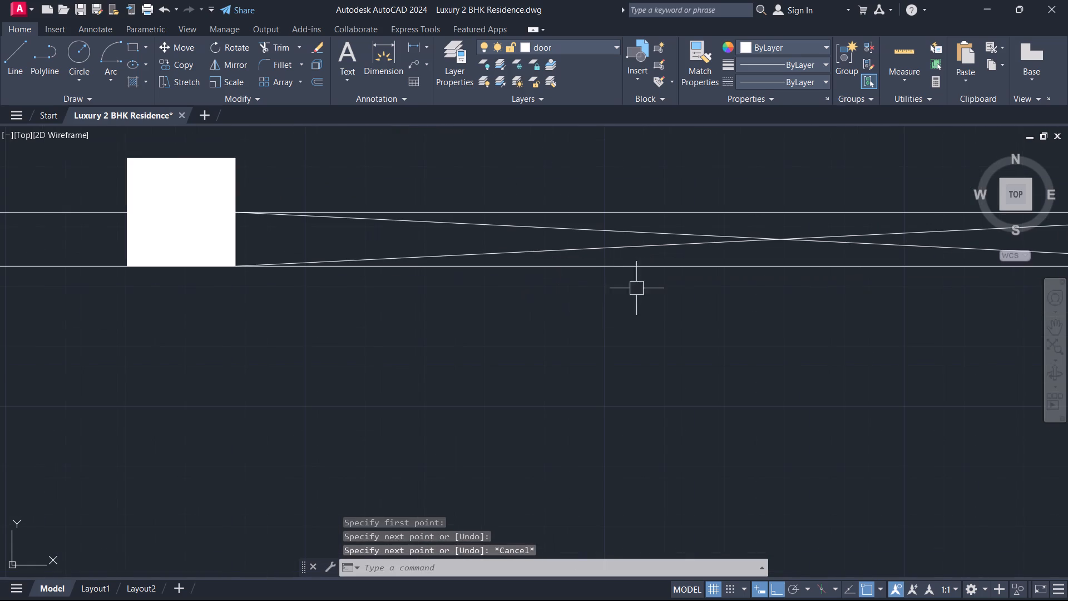
left_click(684, 288)
left_click(666, 268)
key("Escape")
key("t")
type("R")
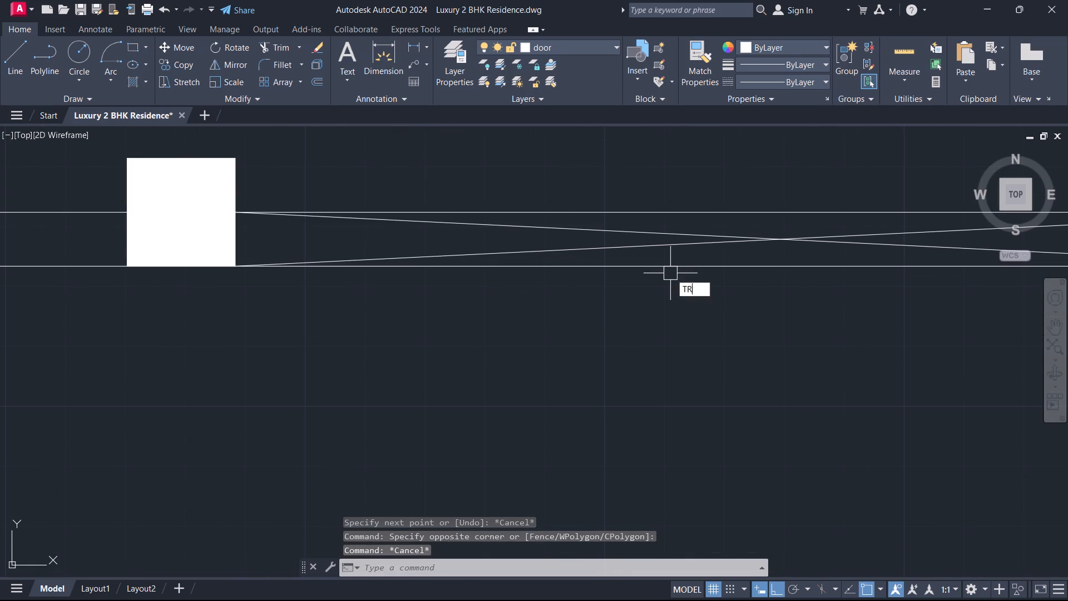
key("space")
left_click(689, 273)
left_click(694, 264)
left_click(741, 213)
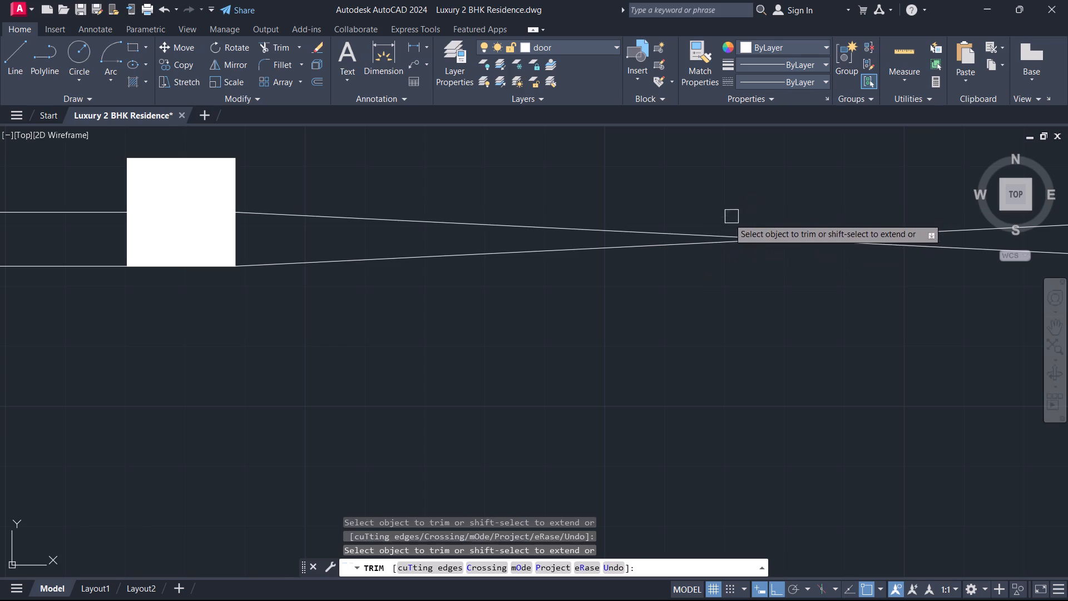
key("Escape")
Set the linetype of the two crossing gate lines to ACAD_ISO02W100.
left_click_drag(738, 306, 735, 289)
left_click(561, 110)
left_click(523, 203)
scroll(683, 292, "down", 2)
middle_click_drag(686, 293, 540, 322)
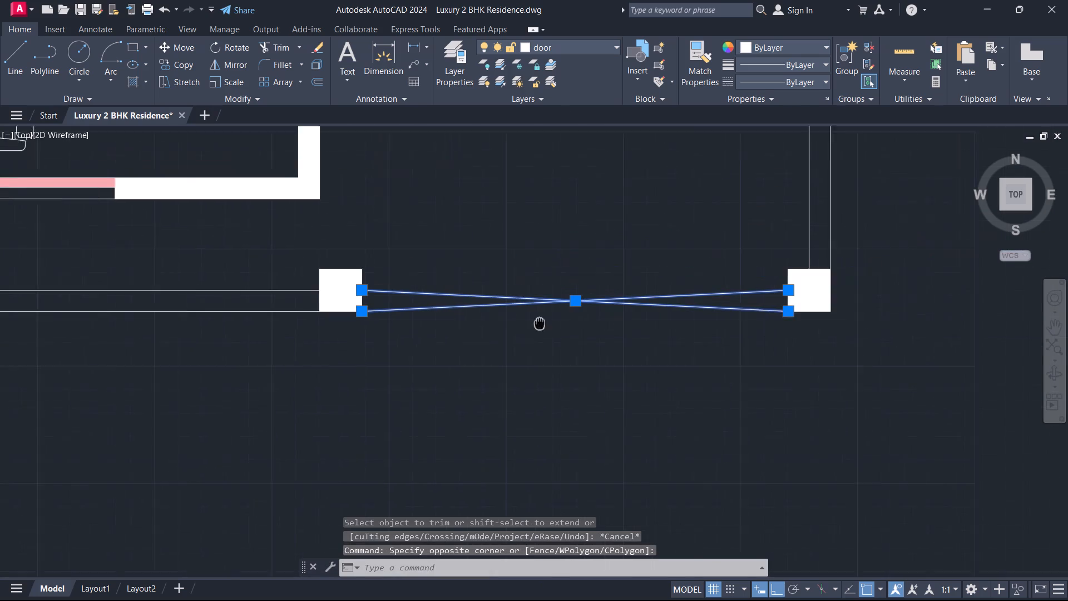
middle_click_drag(540, 322, 489, 317)
left_click(820, 80)
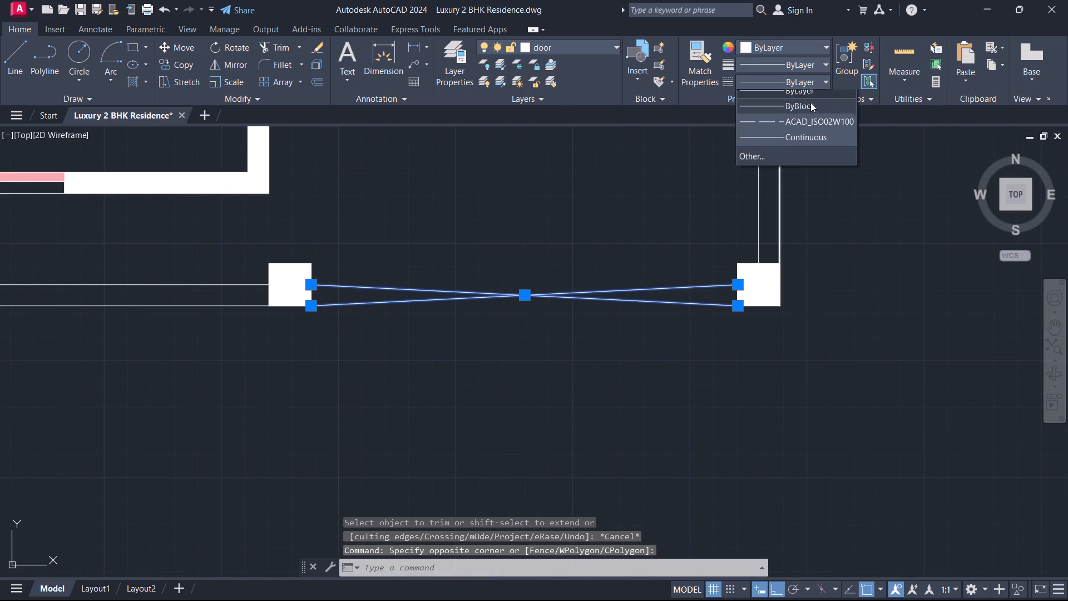
left_click(811, 131)
scroll(611, 214, "down", 2)
middle_click_drag(594, 229, 708, 175)
scroll(544, 183, "up", 1)
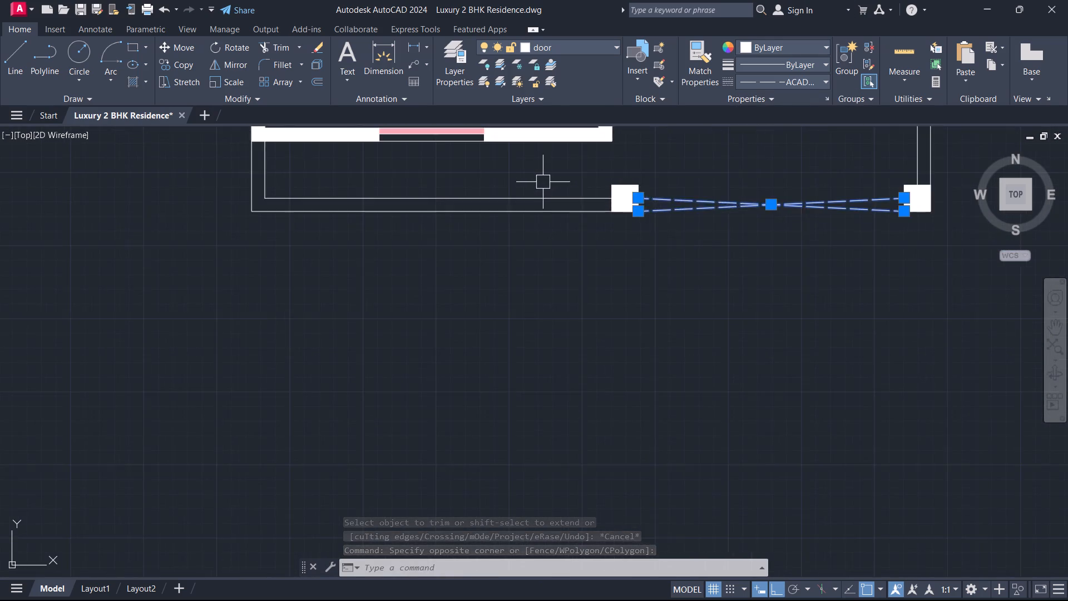
scroll(543, 182, "up", 1)
key("Escape")
Add multiline text reading "PASSAGE 4' WIDE" in the strip between the drawing room and the front boundary wall.
middle_click_drag(543, 182, 530, 216)
scroll(525, 225, "down", 1)
type("T")
key("space")
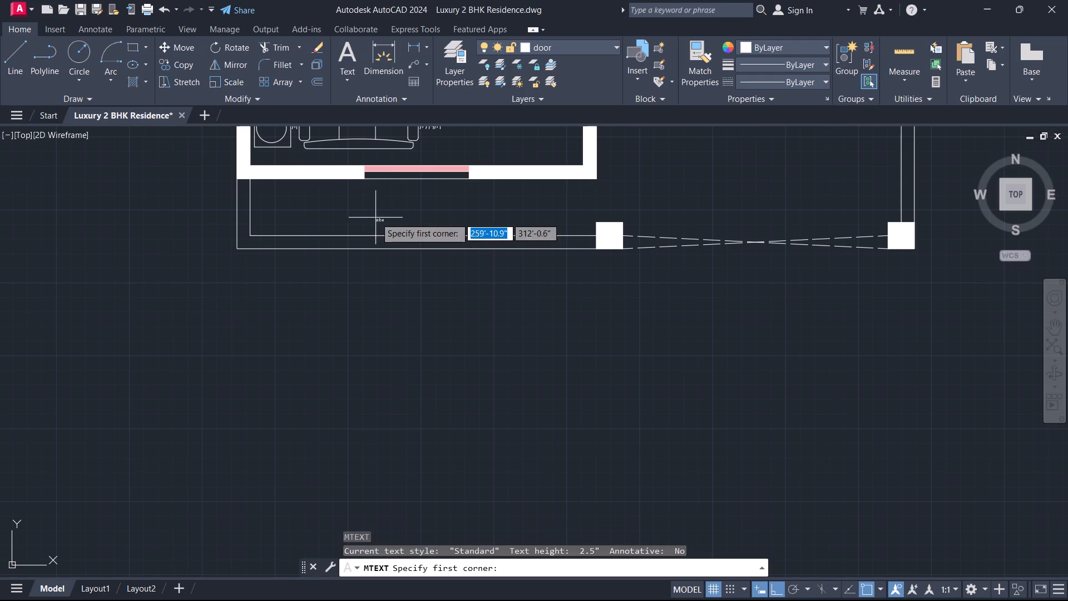
left_click_drag(320, 201, 340, 204)
left_click_drag(404, 209, 412, 209)
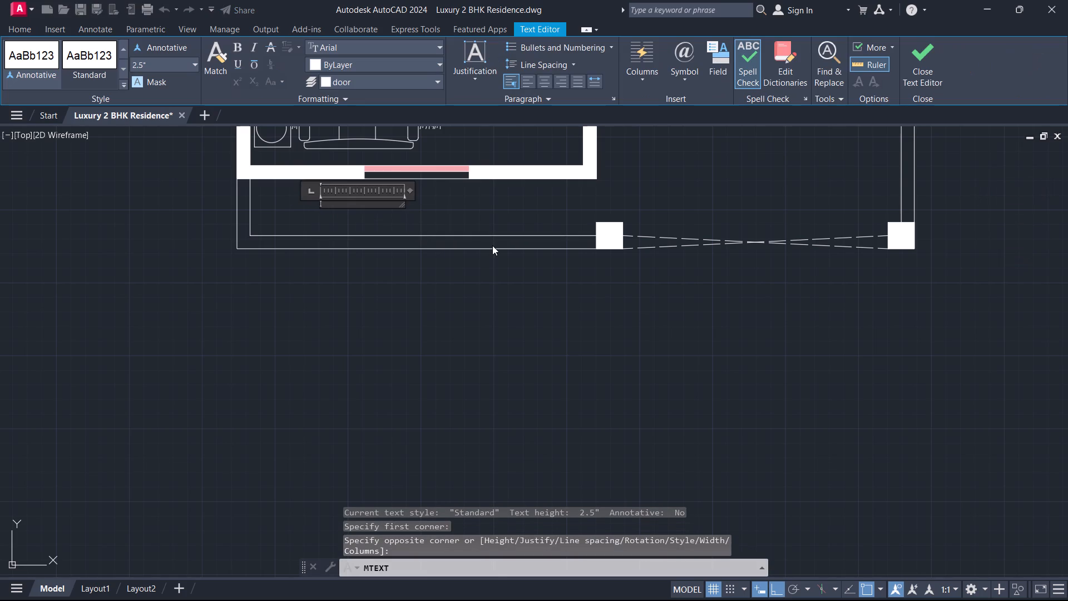
type("PASSAGE")
key("space")
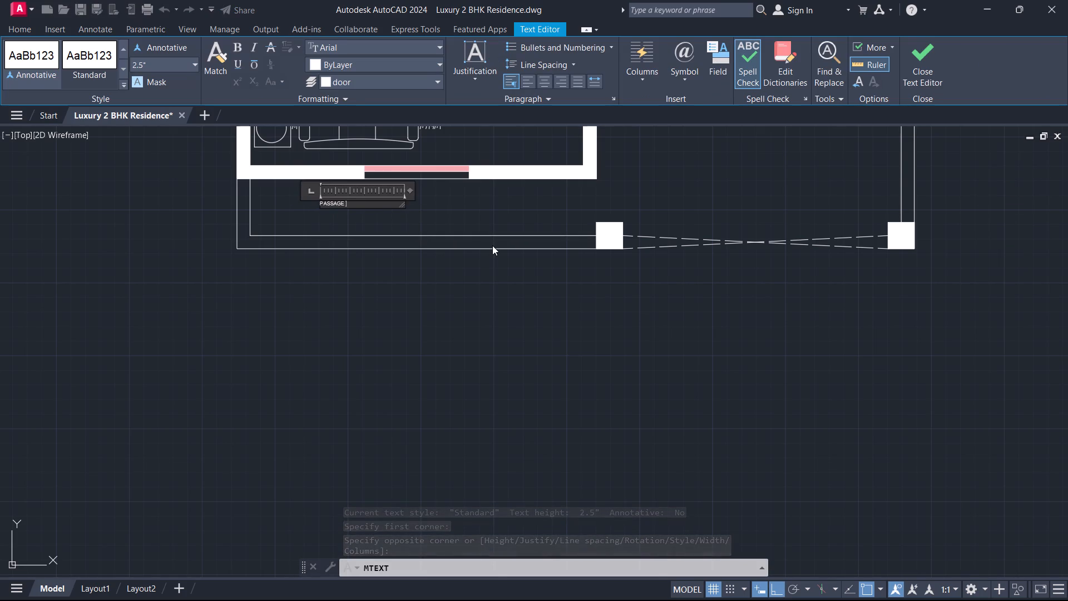
type("4' WIDE")
Set the passage label's text height to 6" and widen its text box so it fits on one line.
key("ctrl+a")
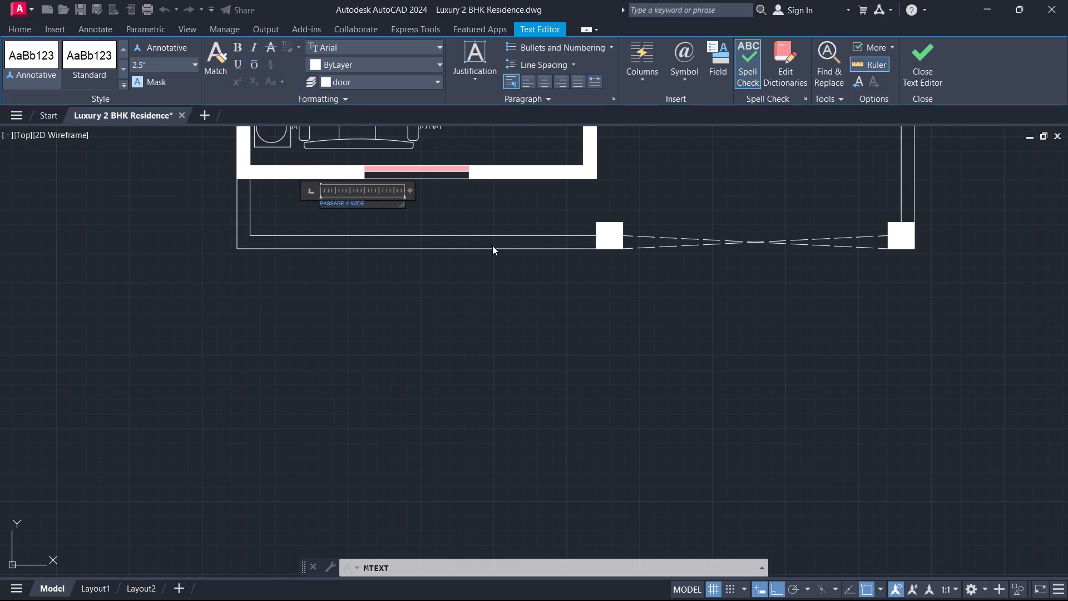
left_click(182, 68)
key("6")
key("Return")
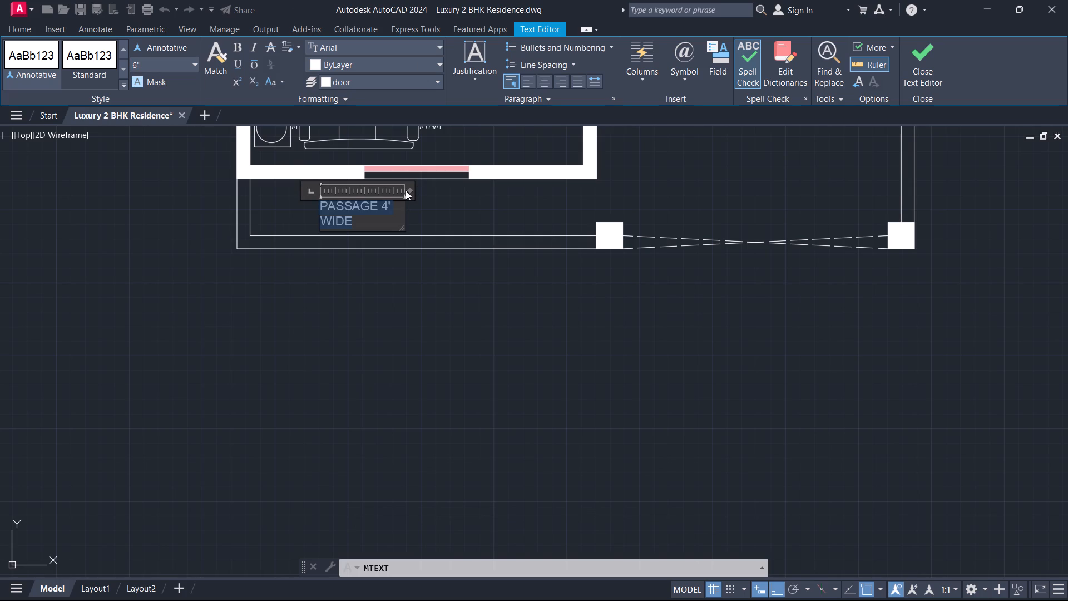
left_click_drag(407, 188, 456, 193)
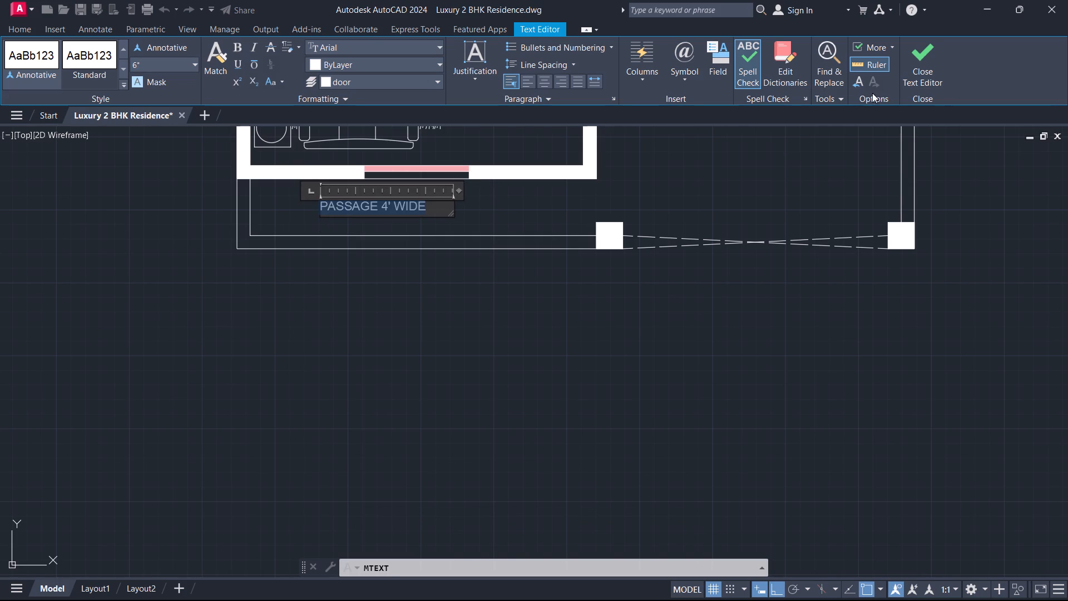
left_click_drag(924, 53, 917, 56)
Copy the passage label horizontally to the area just above the gate opening.
middle_click_drag(627, 248, 398, 276)
left_click(168, 232)
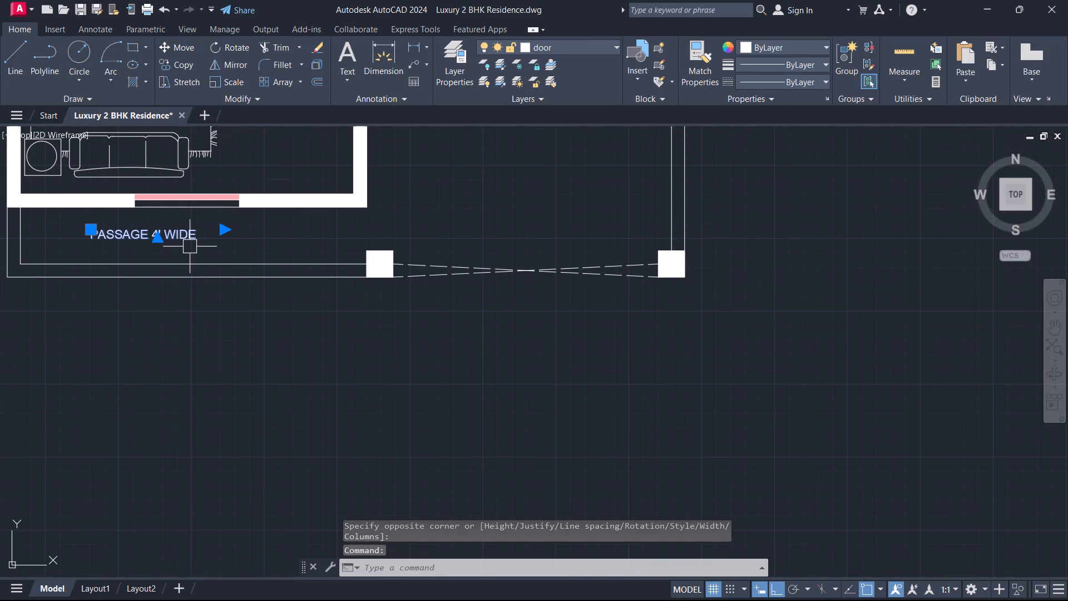
type("CO")
key("space")
left_click_drag(191, 248, 335, 303)
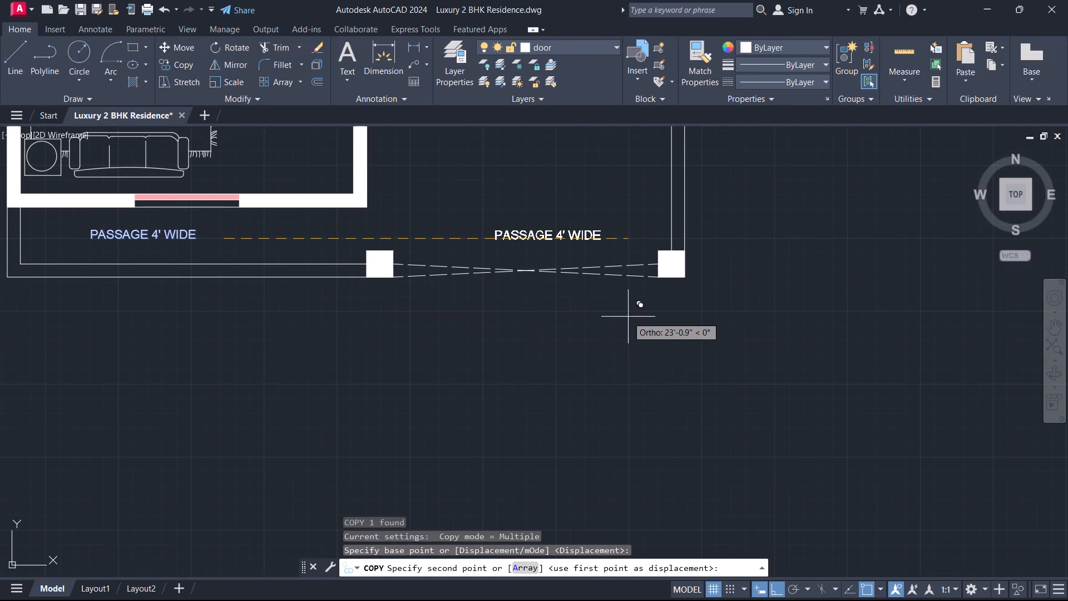
left_click(616, 322)
key("Escape")
Move the copied label down closer to the dashed gate lines.
left_click(532, 237)
type("M")
key("space")
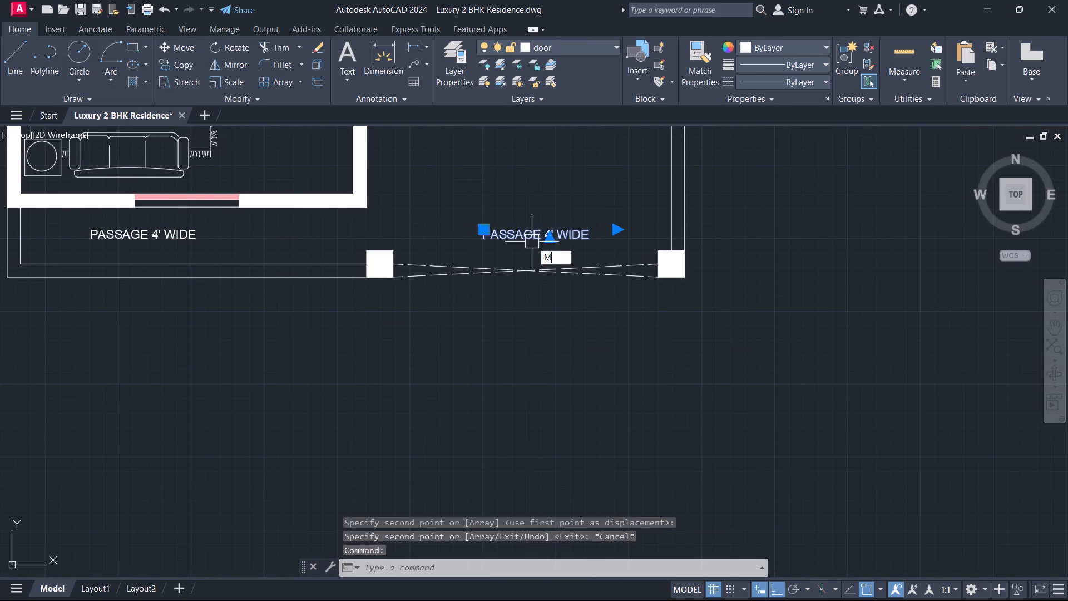
scroll(531, 237, "up", 3)
left_click(530, 236)
left_click(512, 308)
key("Escape")
Replace the copied label's text with "GATE".
double_click(537, 312)
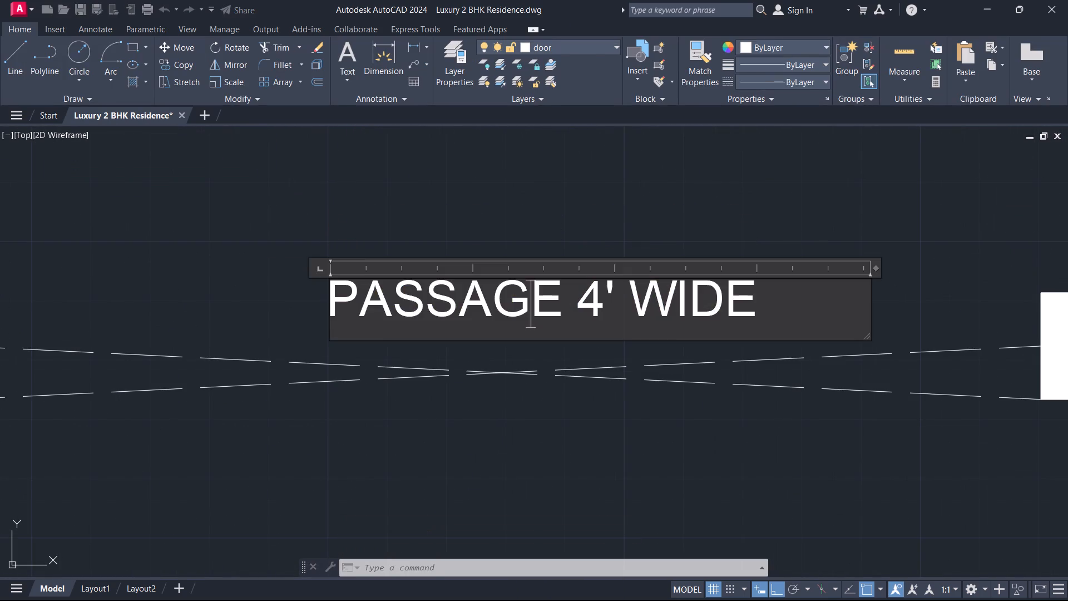
key("ctrl+a")
type("GATE")
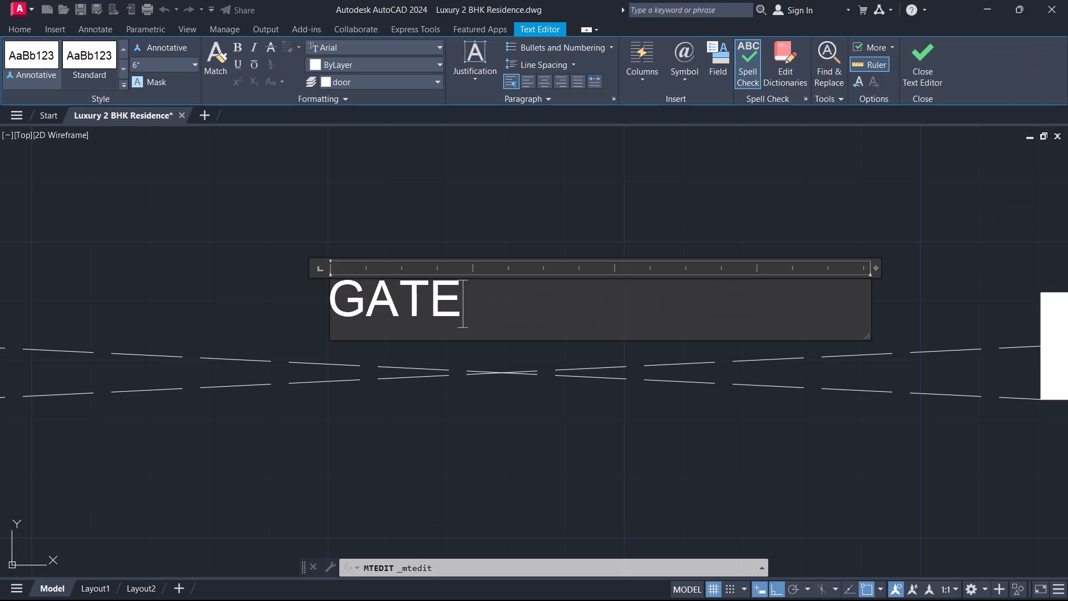
left_click(915, 47)
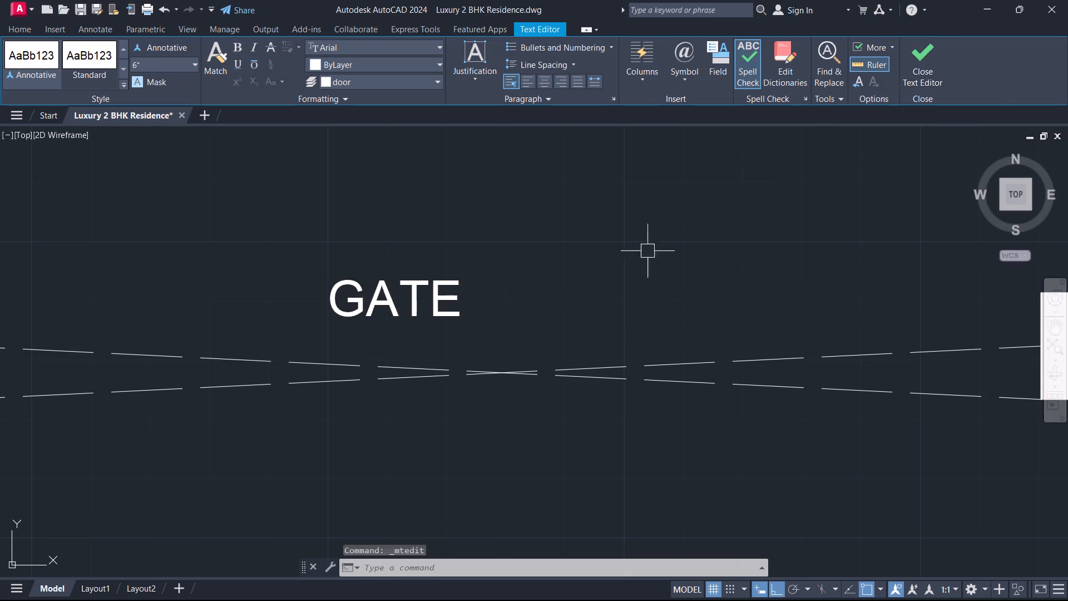
Move the GATE label horizontally toward the middle of the gate opening.
left_click_drag(433, 319, 416, 313)
key("m")
key("space")
scroll(378, 310, "up", 3)
left_click_drag(394, 306, 427, 313)
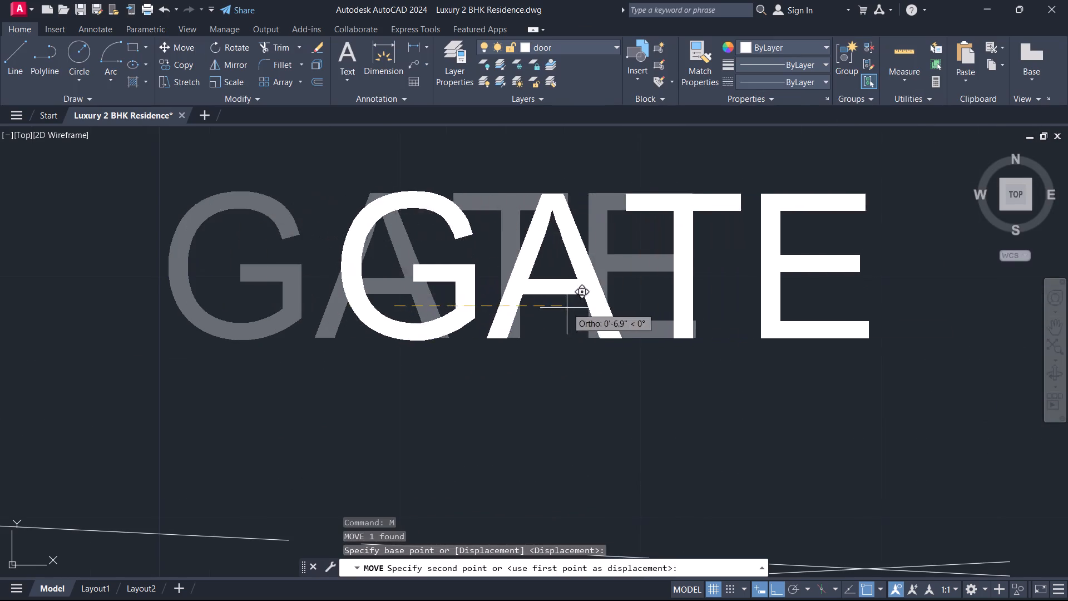
left_click(656, 323)
key("Escape")
Copy the GATE label straight up into the open porch area beside the drawing room.
scroll(642, 317, "down", 2)
scroll(641, 317, "up", 3)
scroll(640, 316, "down", 1)
middle_click_drag(666, 257, 624, 410)
scroll(666, 257, "down", 2)
left_click(628, 416)
type("CO")
key("space")
left_click(622, 417)
scroll(628, 282, "up", 1)
middle_click_drag(628, 282, 571, 599)
scroll(628, 282, "down", 1)
scroll(574, 245, "down", 6)
middle_click_drag(576, 201, 576, 205)
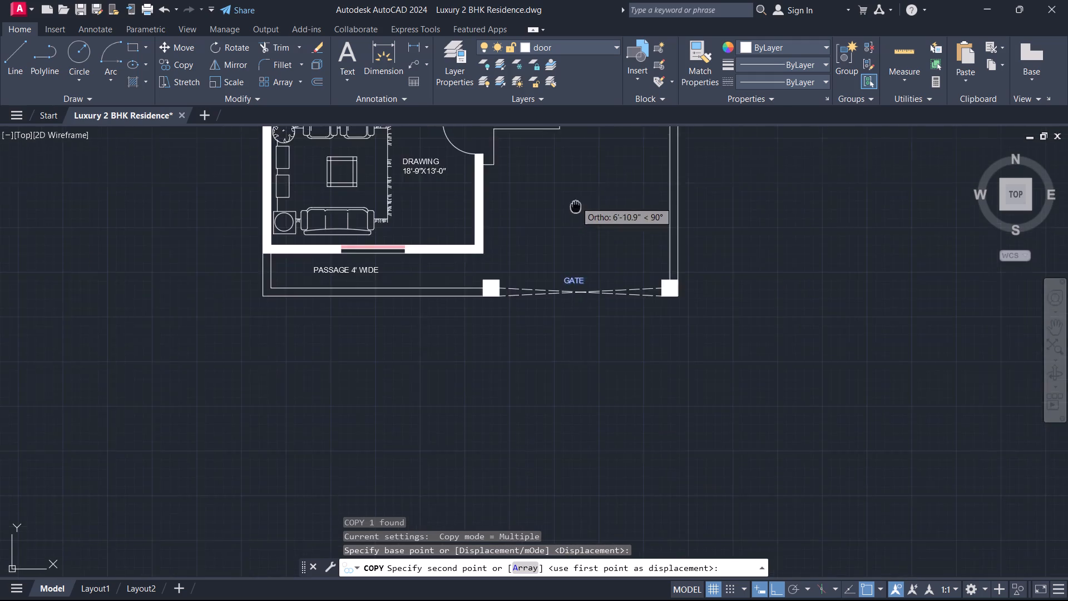
middle_click_drag(576, 205, 570, 362)
scroll(570, 362, "up", 1)
left_click(558, 307)
key("Escape")
Replace the copied GATE label in the porch area with two lines reading PORCH and 16'-0"X17'-9".
scroll(558, 306, "up", 4)
double_click(585, 326)
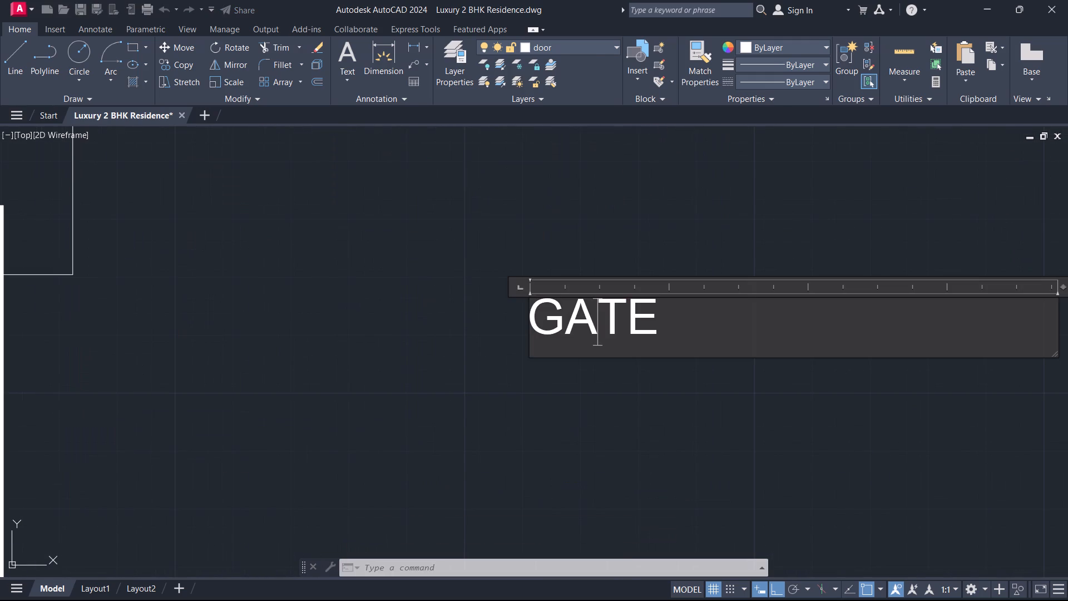
left_click_drag(685, 300, 473, 285)
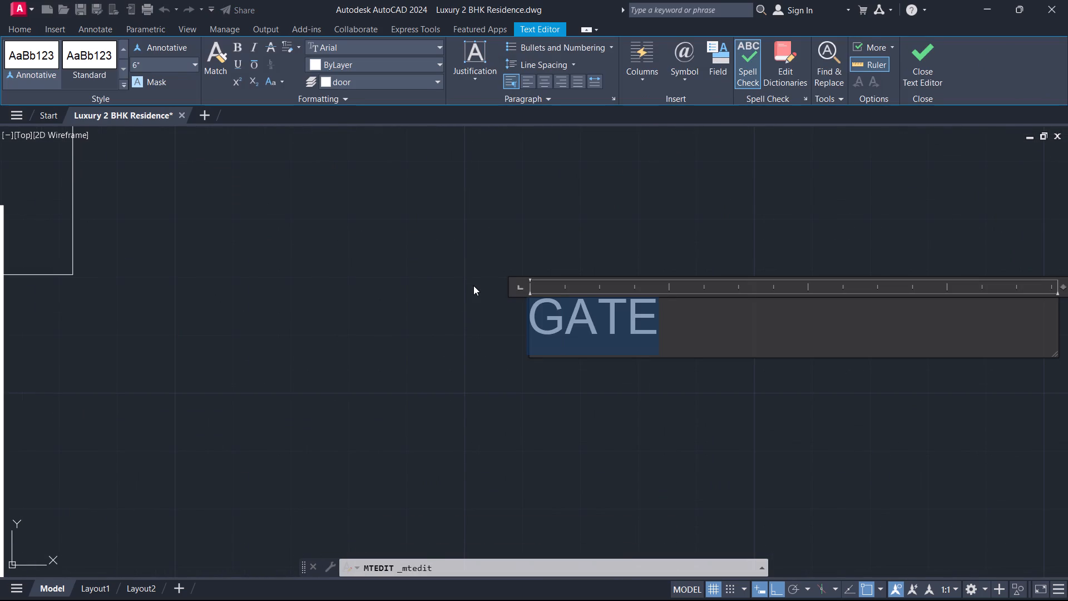
type("PORCH")
key("Return")
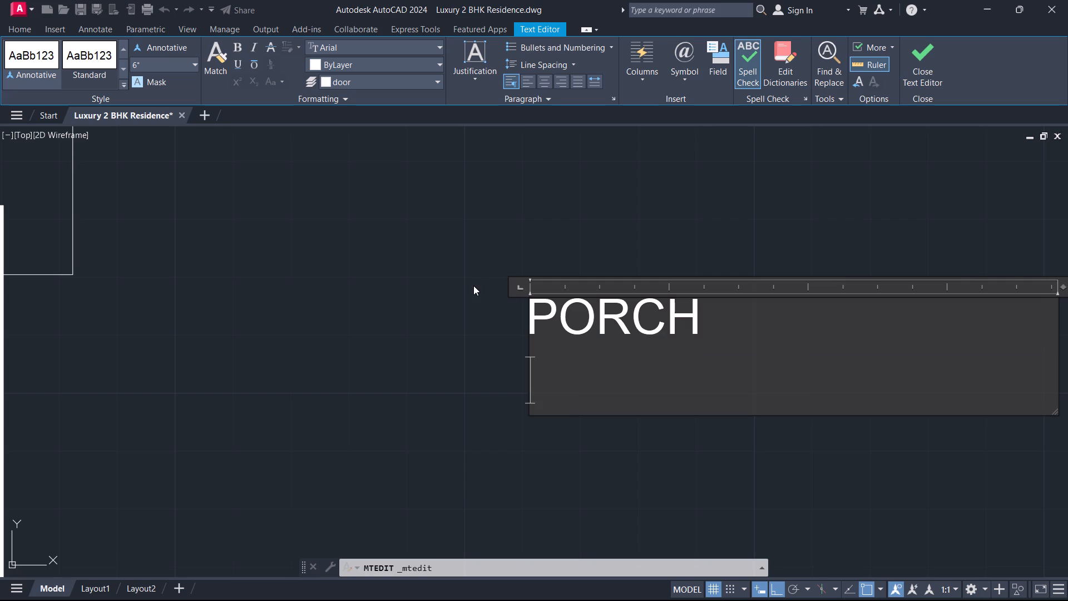
type("16'")
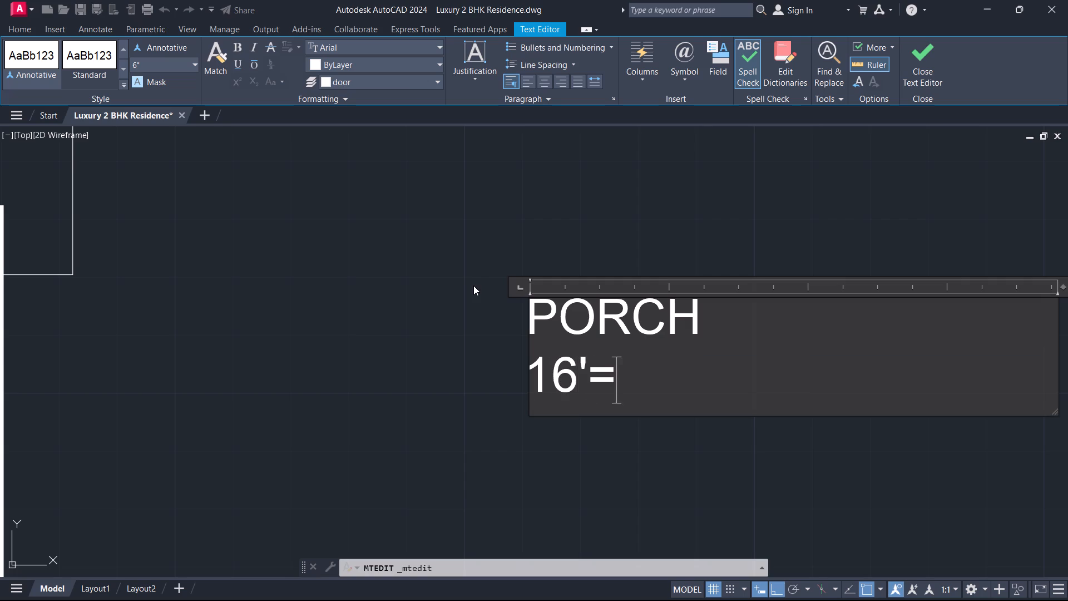
key("equal")
key("BackSpace")
type("-0")
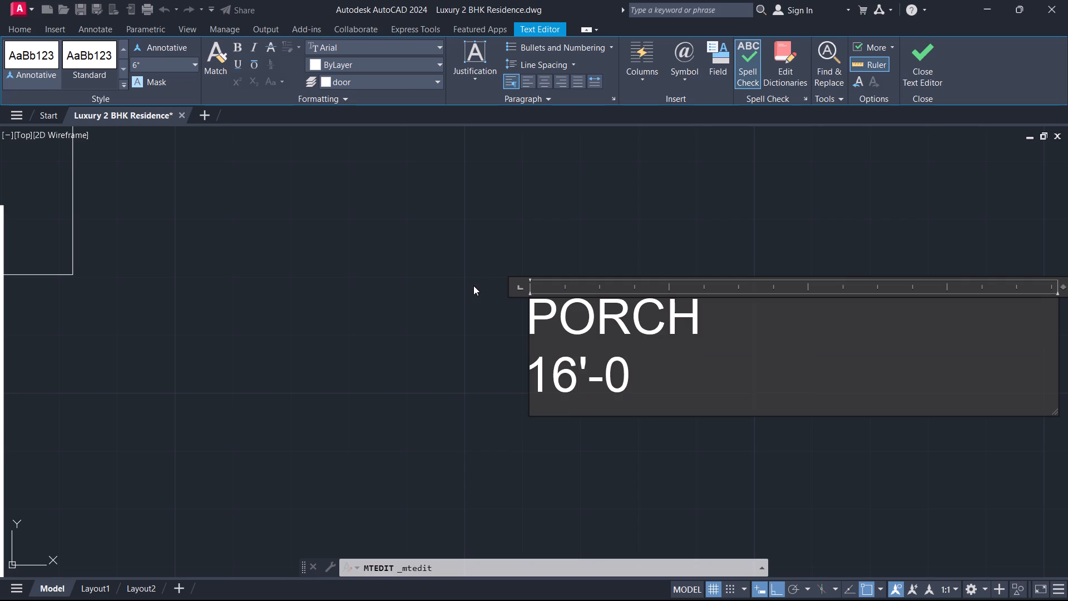
key("x")
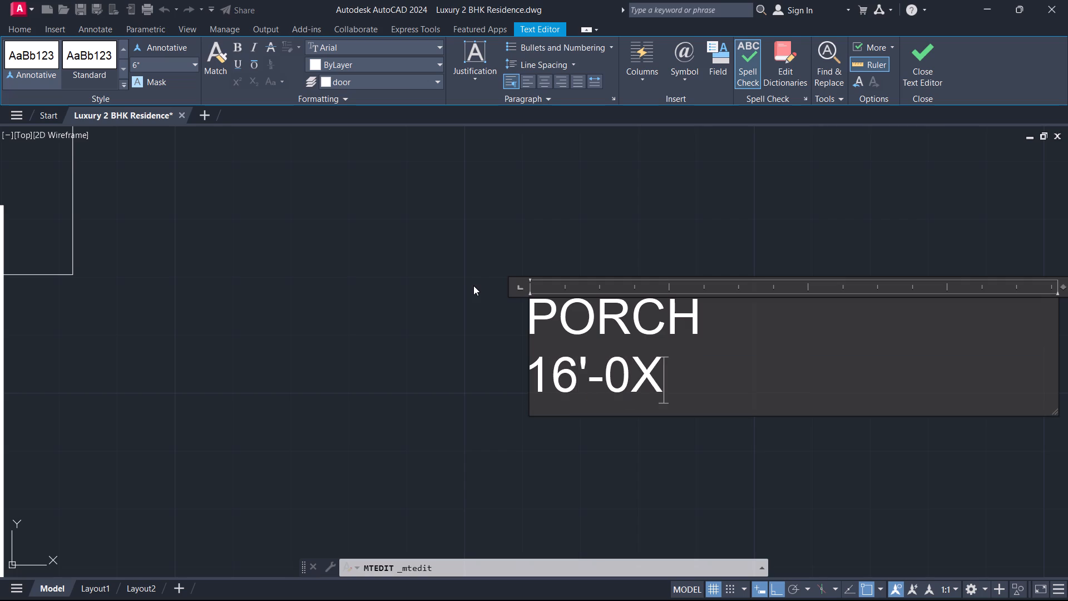
key("BackSpace")
type("\"X")
type("17'")
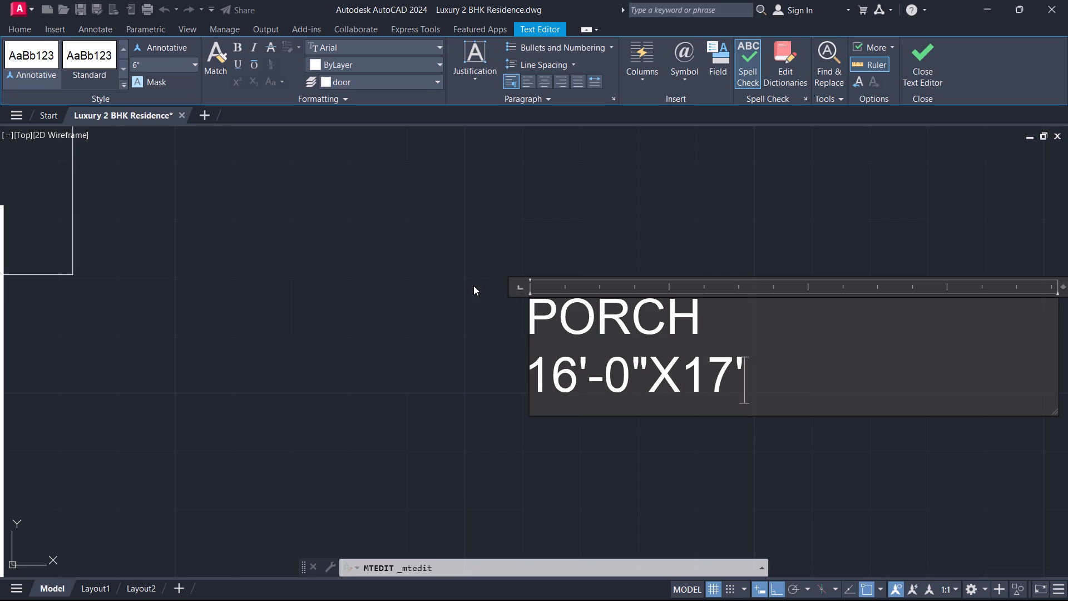
key("equal")
key("BackSpace")
type("-9\"")
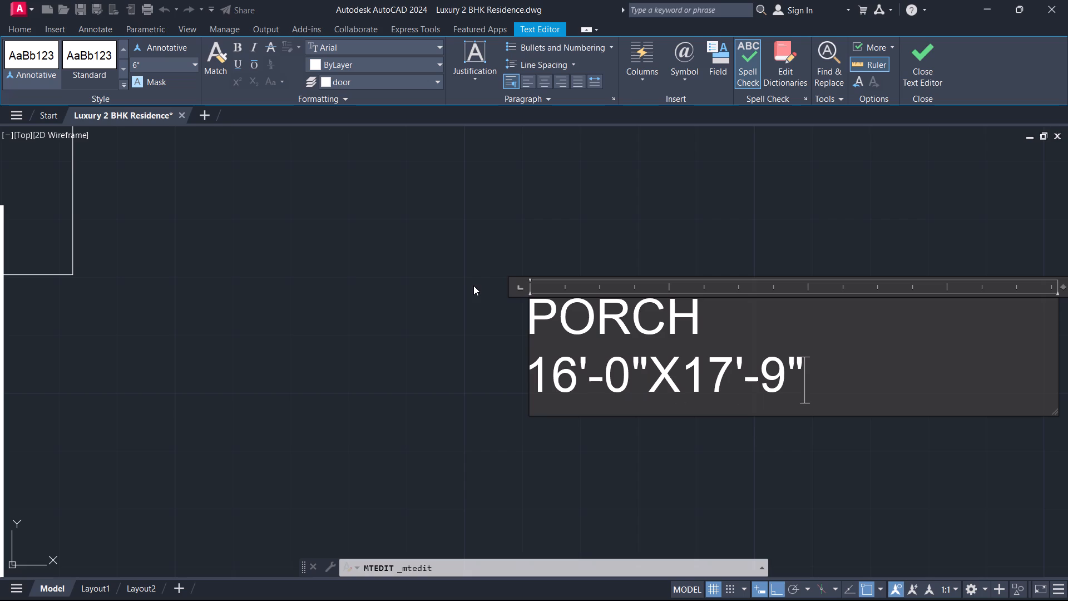
Indent the word PORCH by three spaces to centre it above its dimensions, and finish editing the label.
key("Up")
key("ctrl+Left")
key("ctrl+Left")
key("space")
key("space")
key("space")
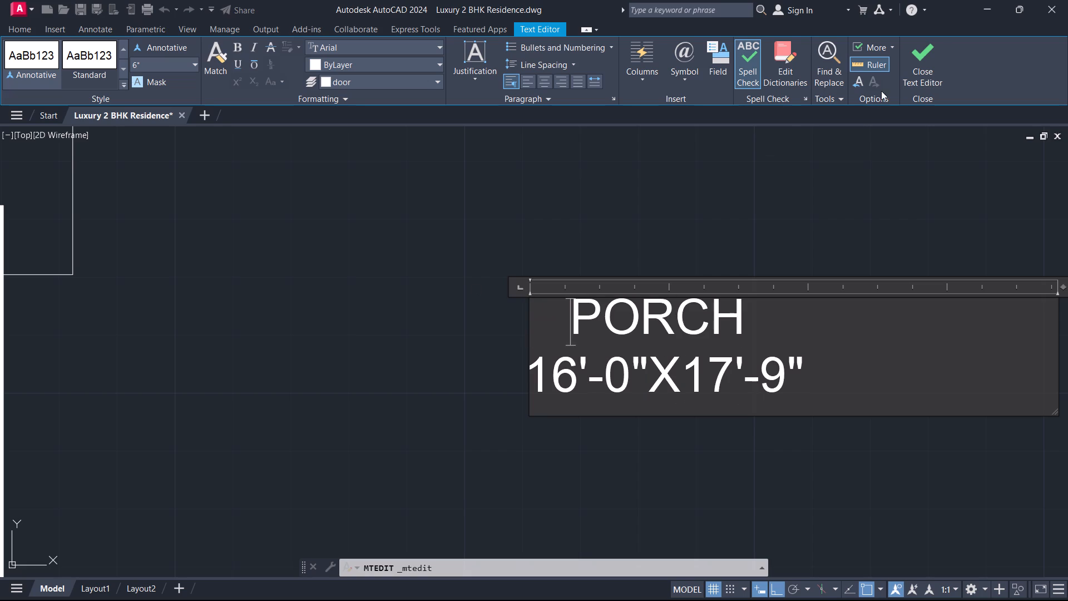
left_click(913, 56)
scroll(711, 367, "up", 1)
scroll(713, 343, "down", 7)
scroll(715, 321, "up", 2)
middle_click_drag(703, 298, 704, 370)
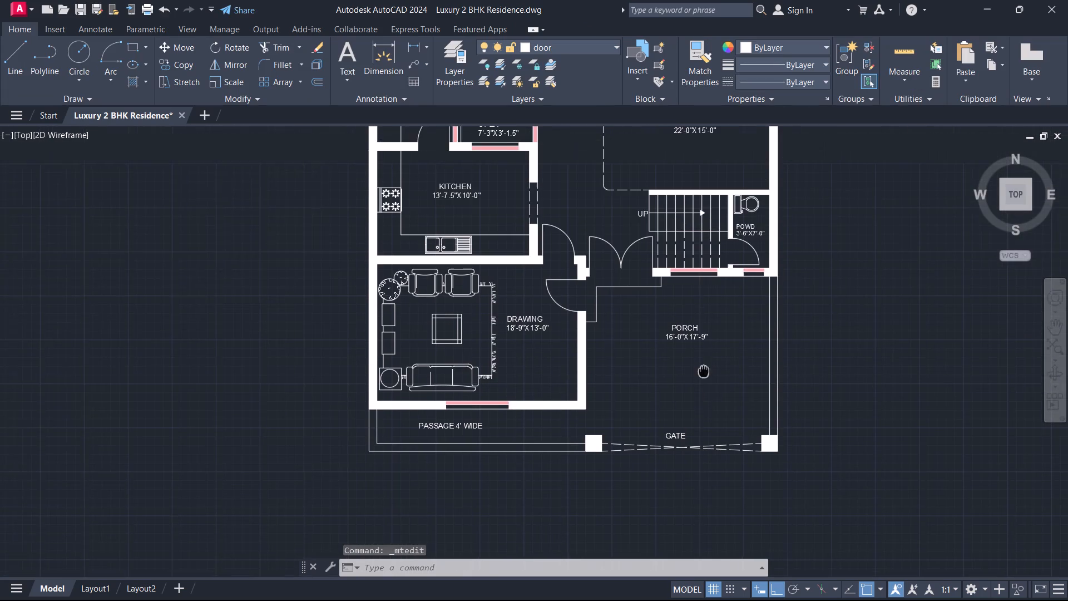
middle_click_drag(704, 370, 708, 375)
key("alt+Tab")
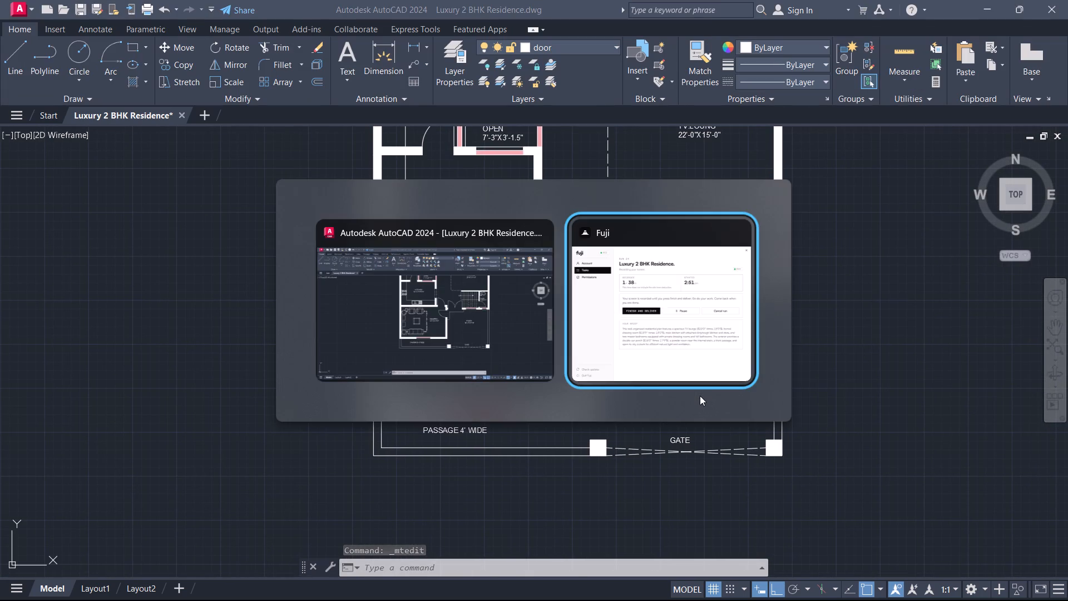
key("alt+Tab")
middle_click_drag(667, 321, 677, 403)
Start a plot with DWG To PDF.pc3 on ISO expand A4 (210.00 x 297.00 MM) paper, with the plot centred.
type("DW")
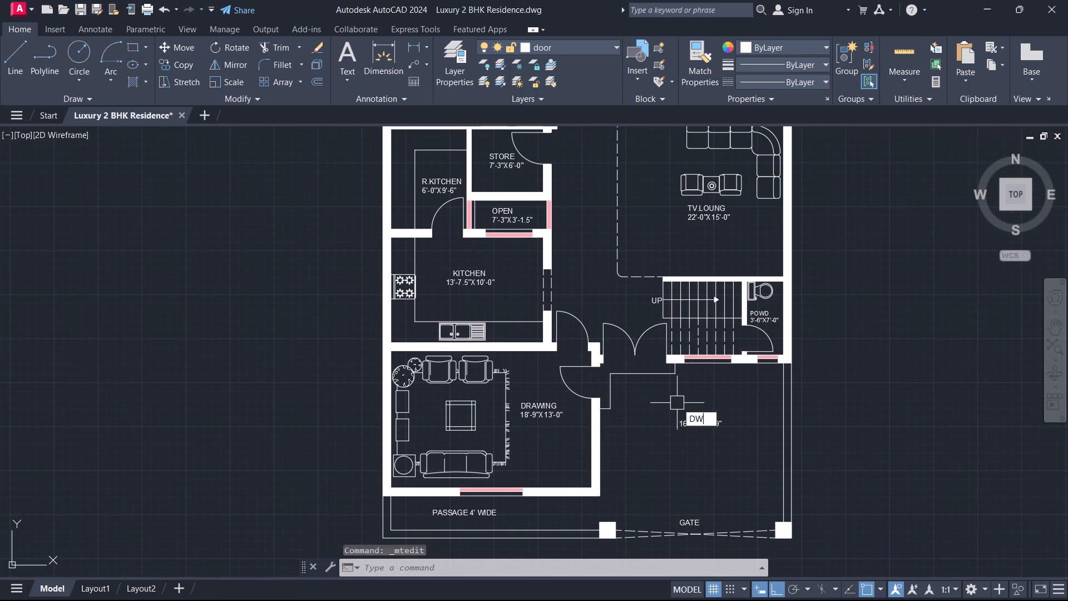
key("space")
left_click(466, 190)
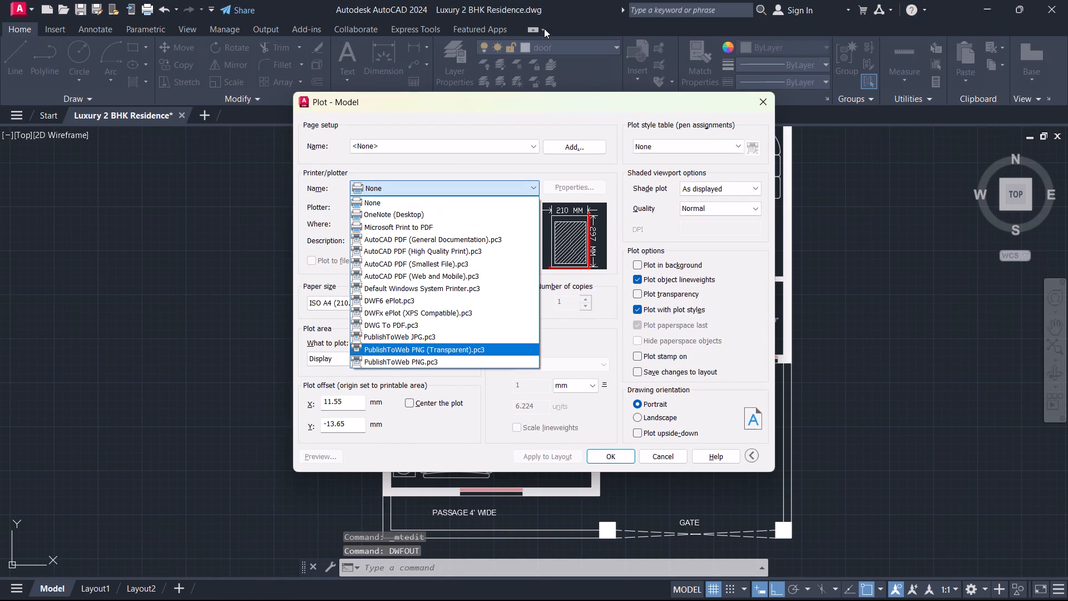
left_click(433, 327)
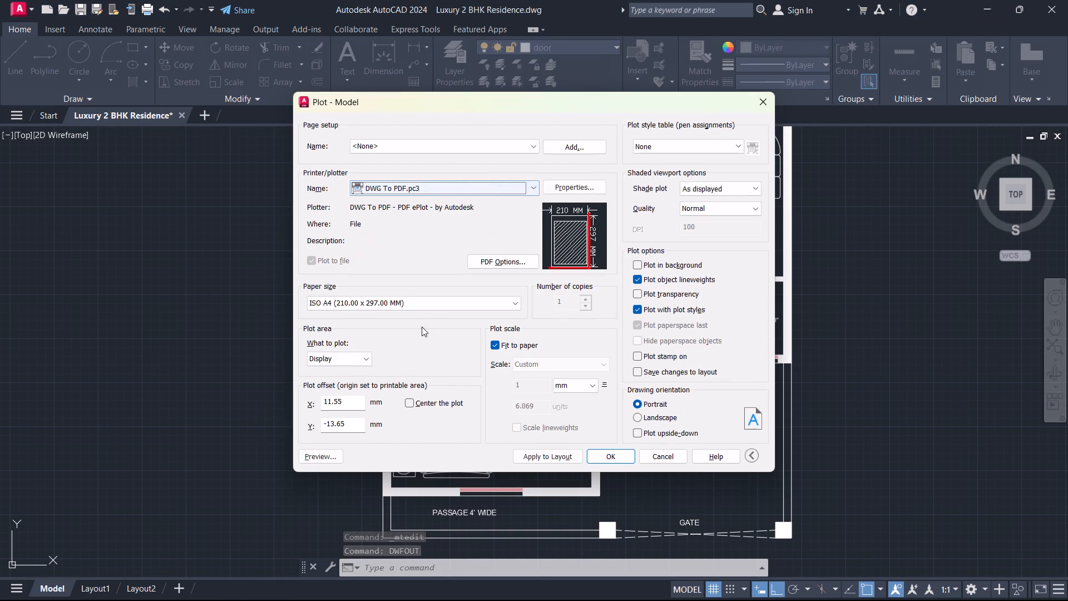
left_click(422, 304)
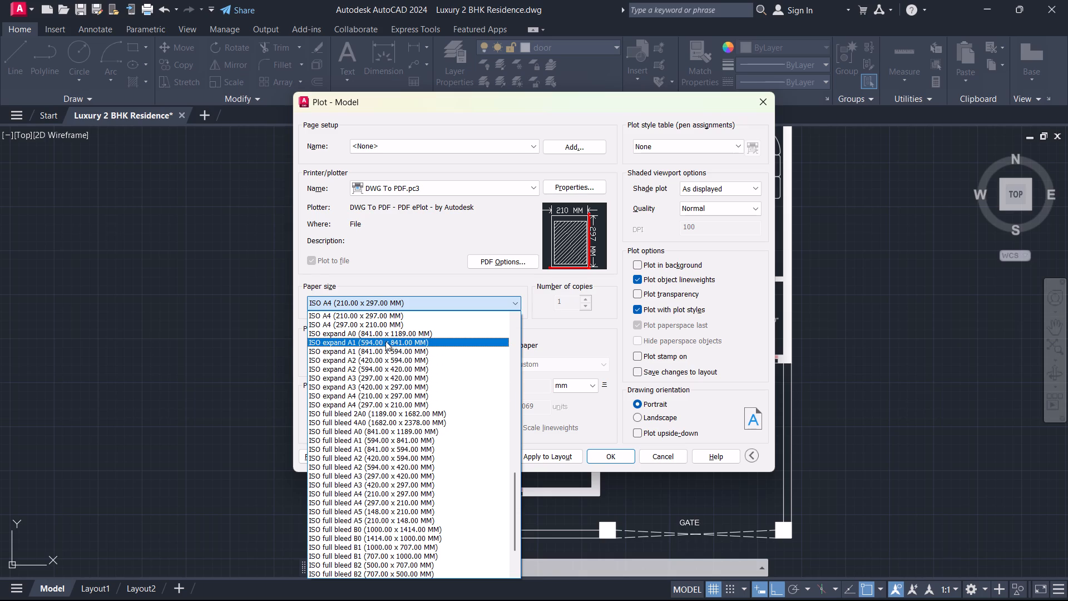
left_click(369, 398)
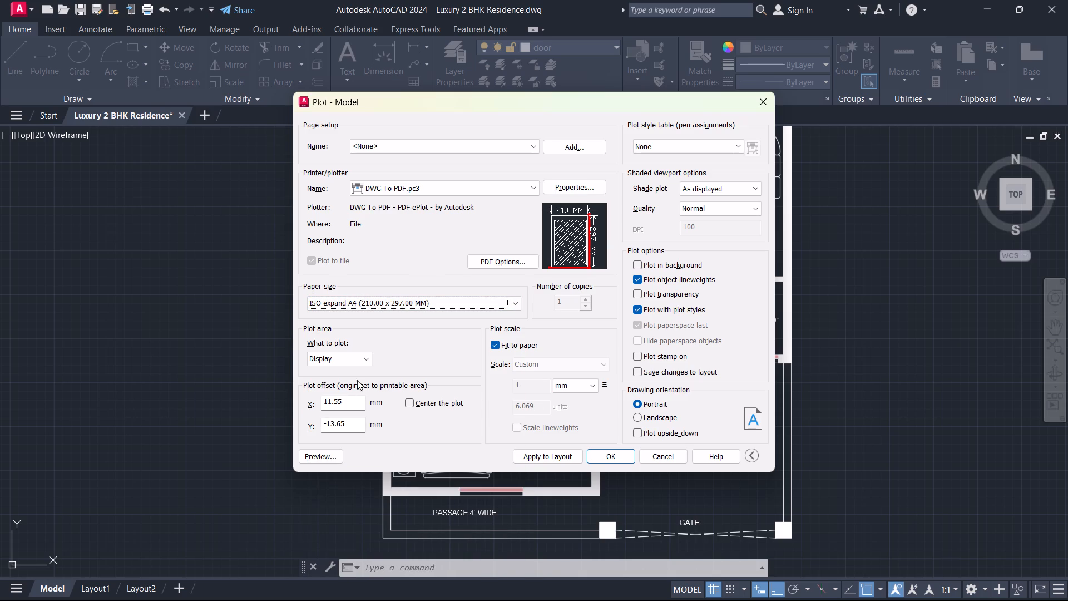
left_click(417, 407)
Set the plot area to a window enclosing the whole floor plan, from the bedrooms to the gate.
left_click(364, 356)
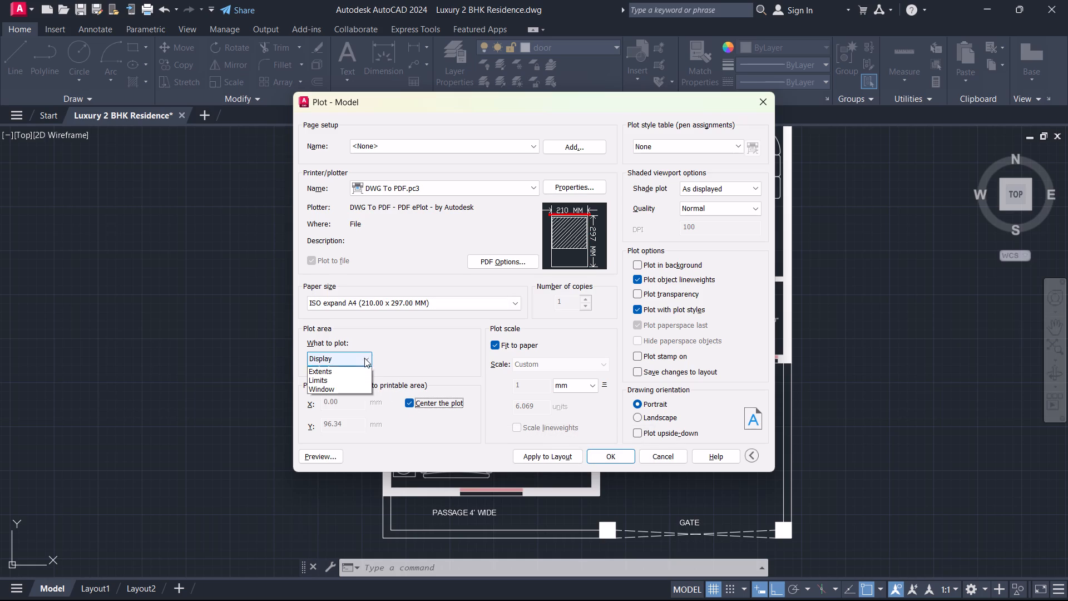
left_click(343, 396)
scroll(457, 200, "down", 4)
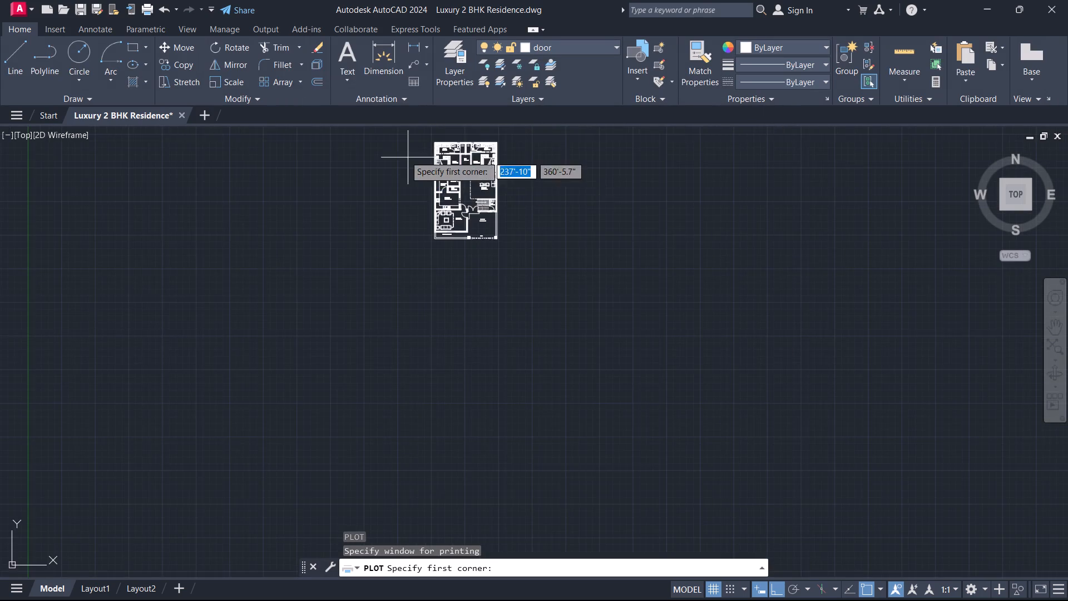
scroll(403, 137, "up", 3)
left_click(487, 142)
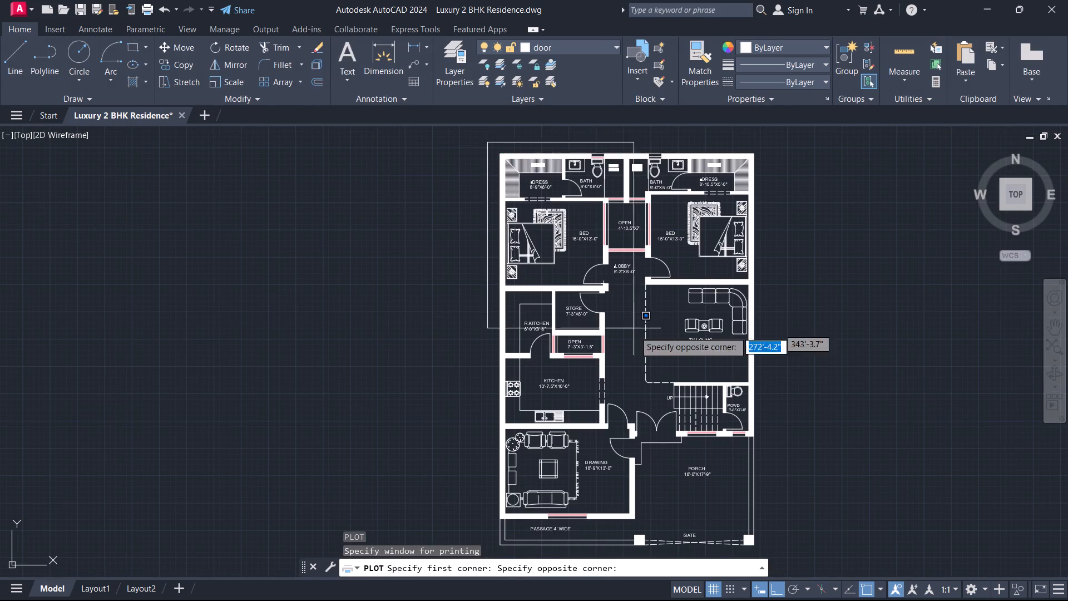
scroll(642, 347, "down", 1)
middle_click_drag(640, 347, 530, 165)
left_click(611, 302)
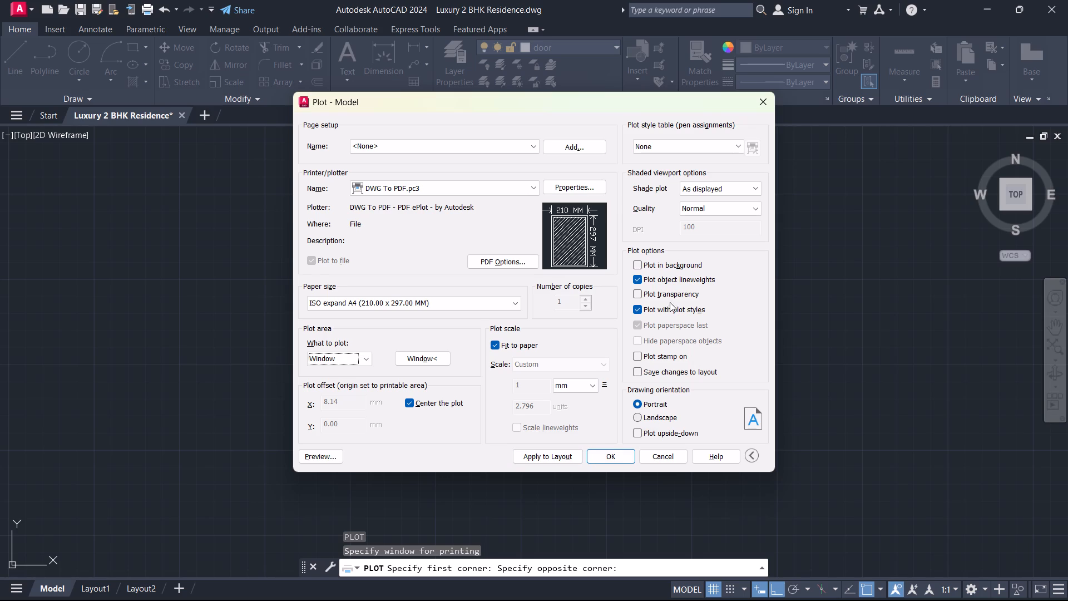
Set the shade plot to Legacy wireframe and apply the plot settings to the layout.
left_click(711, 192)
left_click(716, 215)
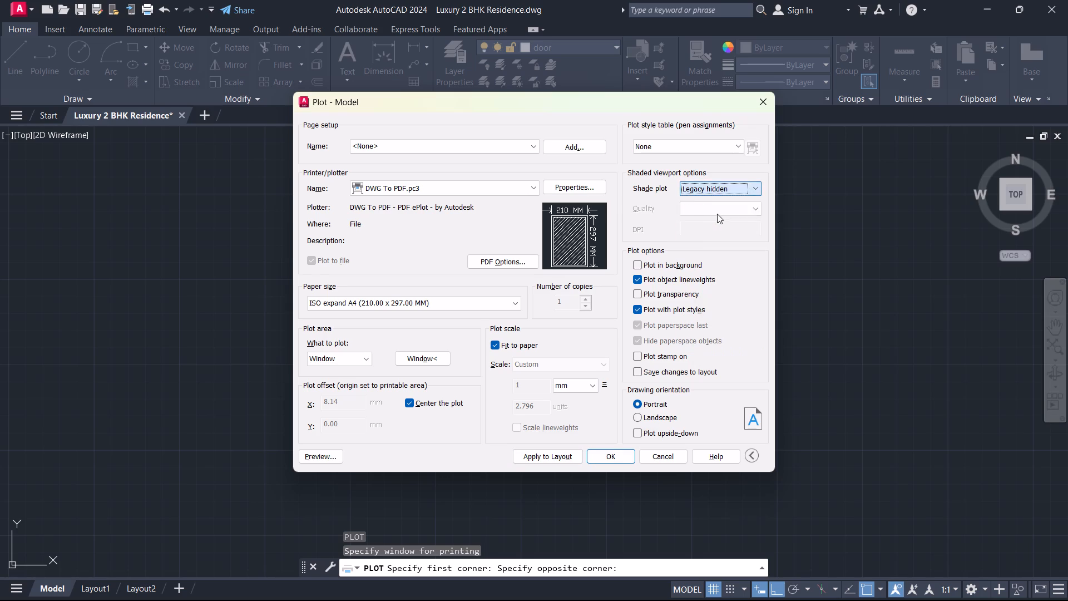
left_click(719, 193)
left_click(717, 202)
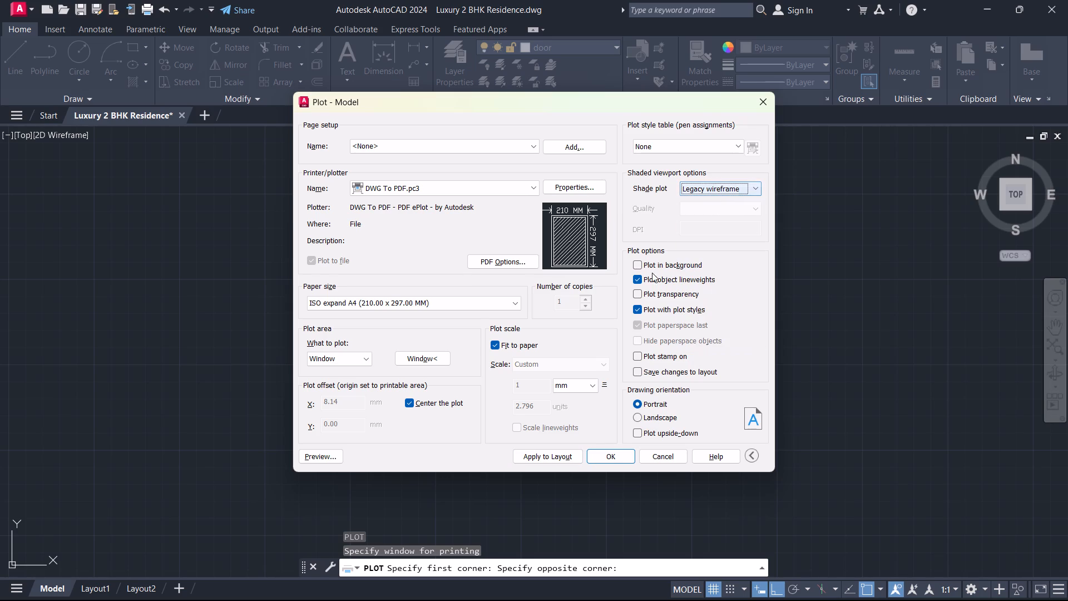
left_click(551, 465)
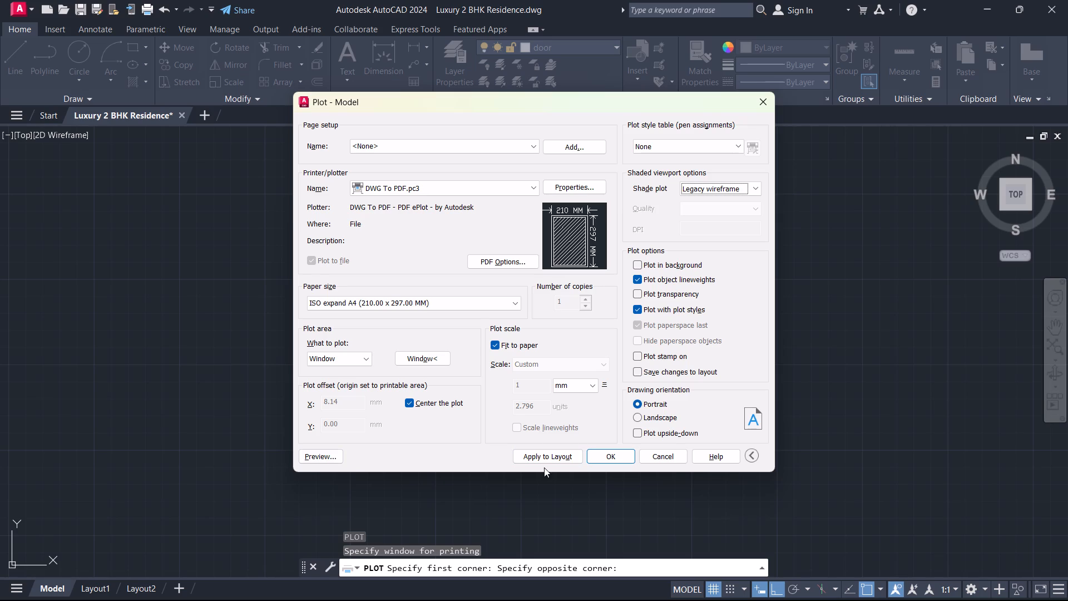
left_click(548, 461)
Plot the plan to Luxury 2 BHK Residence-Model.pdf in the Symbiosis Solutions internship program folder on the Desktop.
left_click(616, 457)
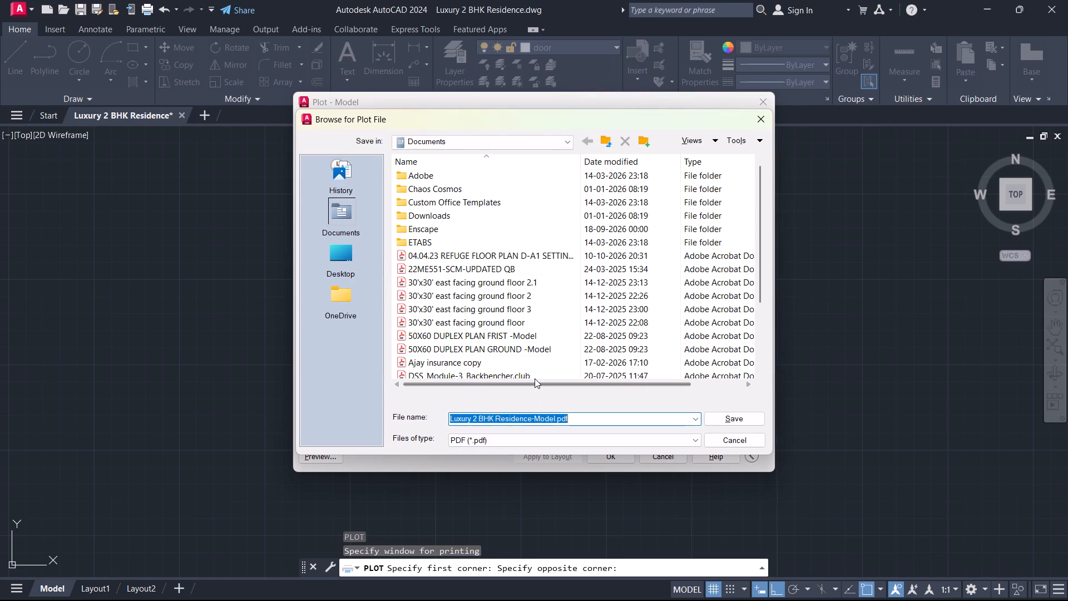
left_click(342, 290)
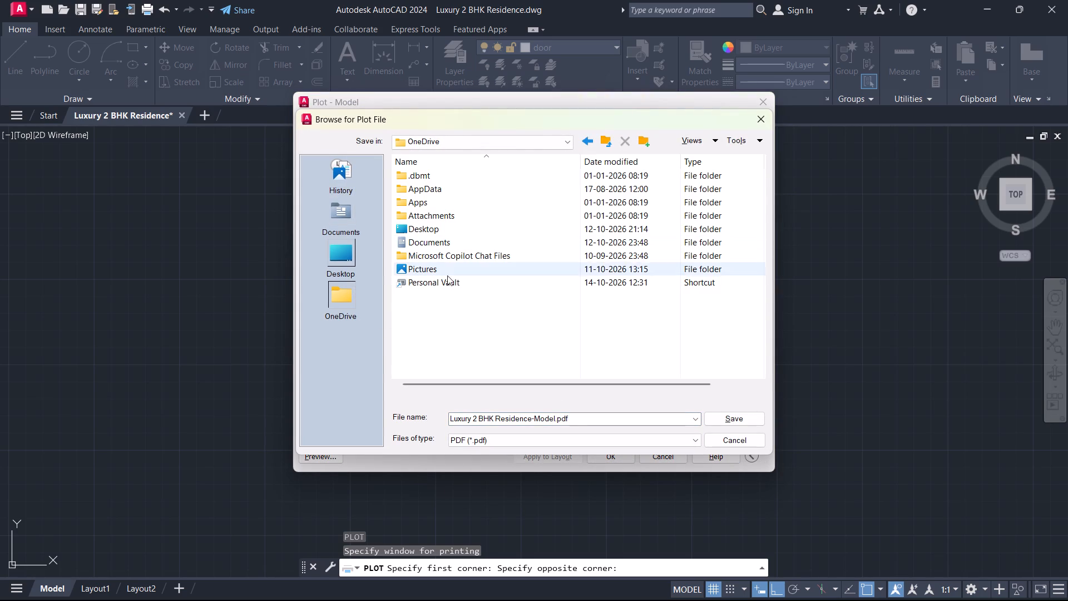
left_click(345, 263)
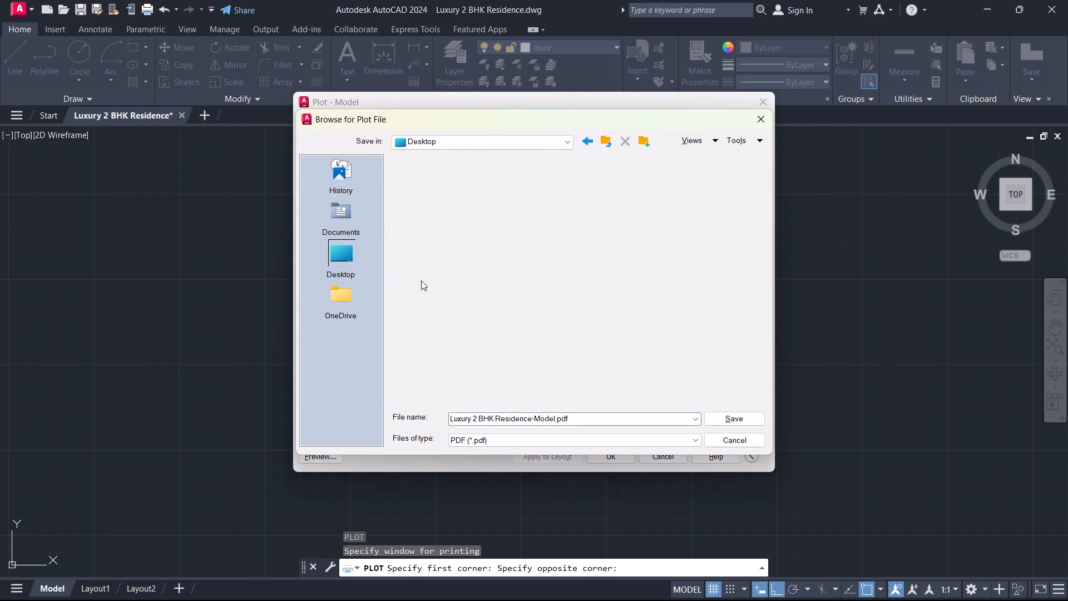
scroll(450, 292, "down", 3)
double_click(457, 318)
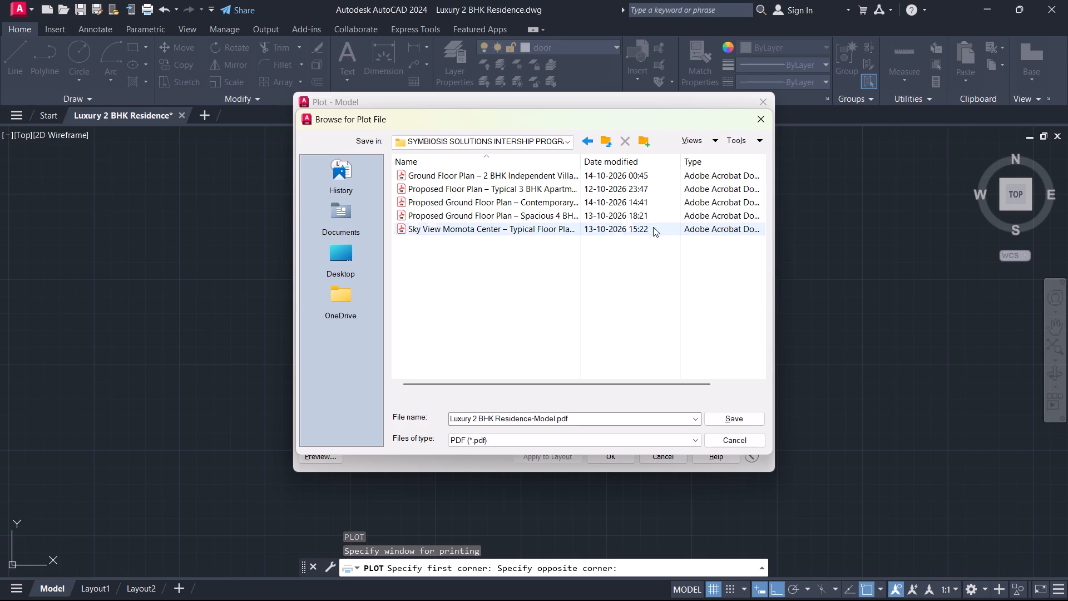
left_click(734, 423)
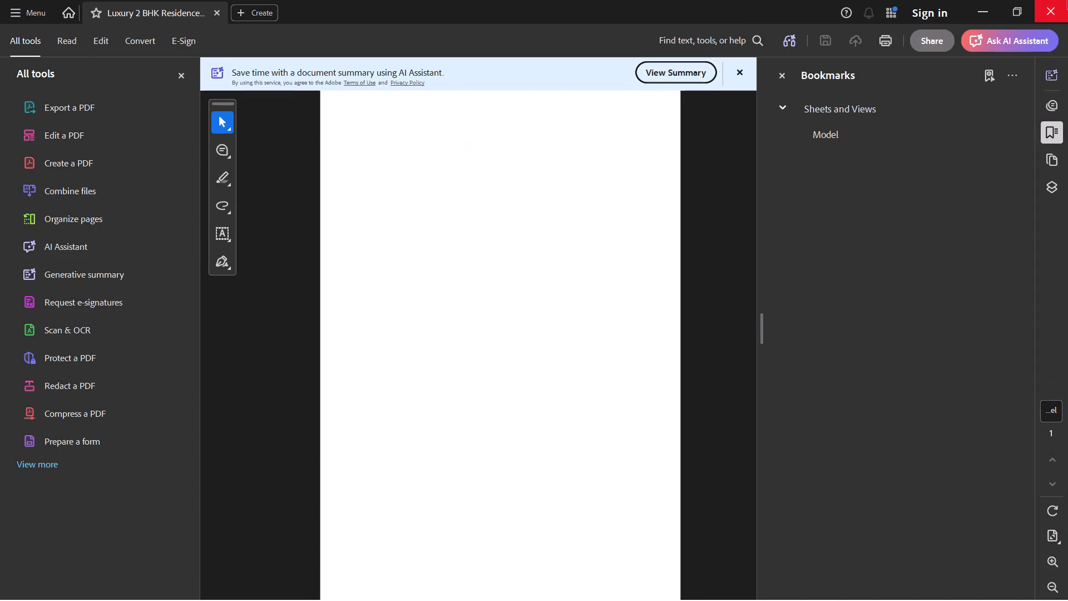
Close the plotted PDF in Adobe Acrobat and return to the AutoCAD drawing.
left_click(1067, 0)
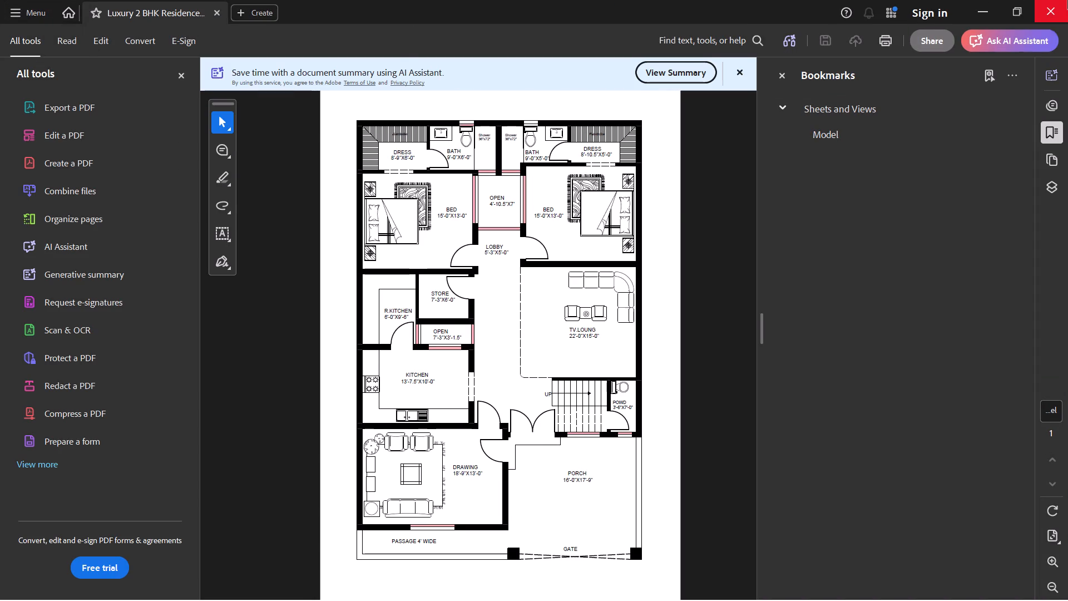
Bring the full floor plan into view and save the drawing.
scroll(560, 254, "down", 1)
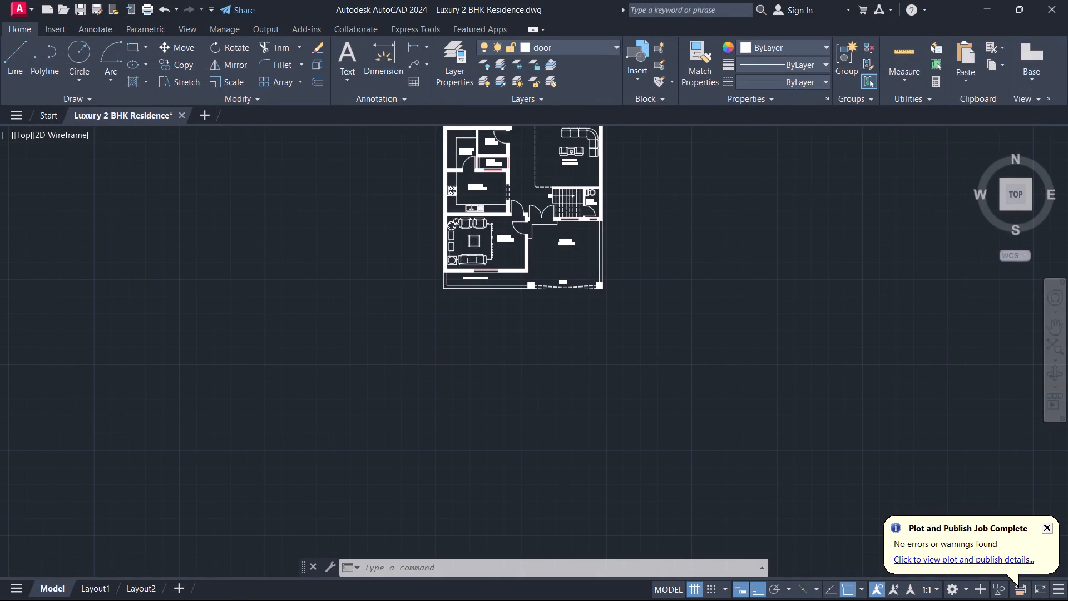
middle_click_drag(560, 254, 584, 334)
scroll(584, 334, "up", 1)
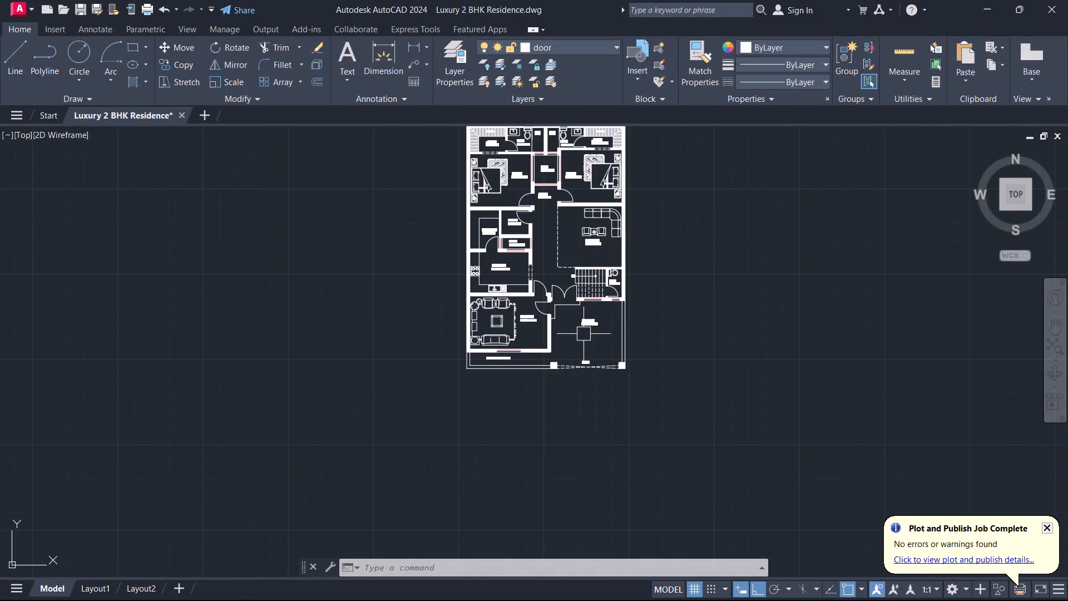
middle_click_drag(584, 334, 595, 392)
key("ctrl+s")
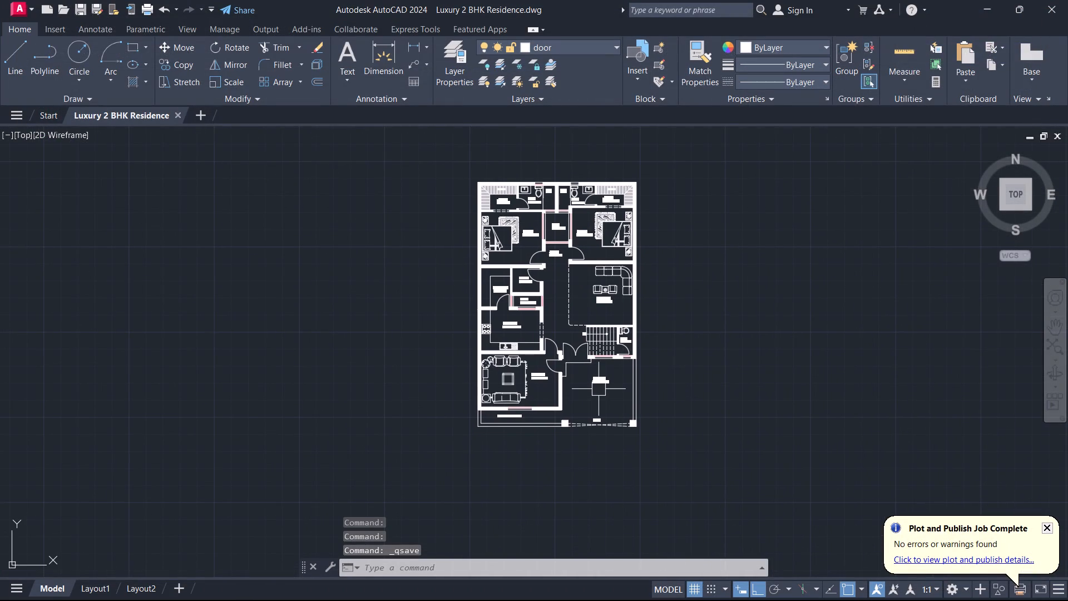
key("ctrl+s")
Turn off command logging with LOGFILEOFF.
type("LOG")
key("f")
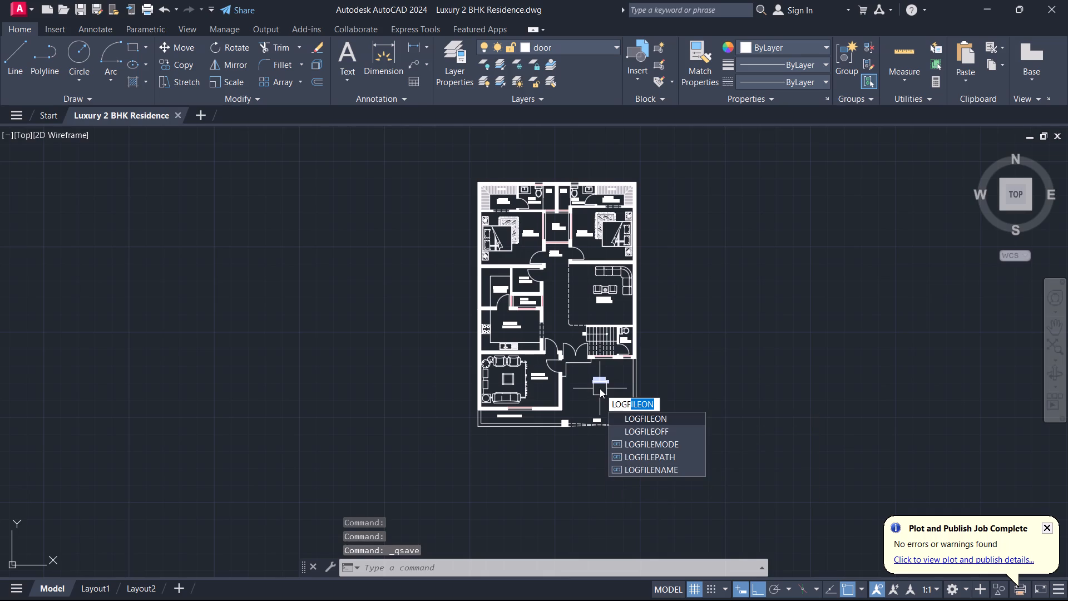
key("Down")
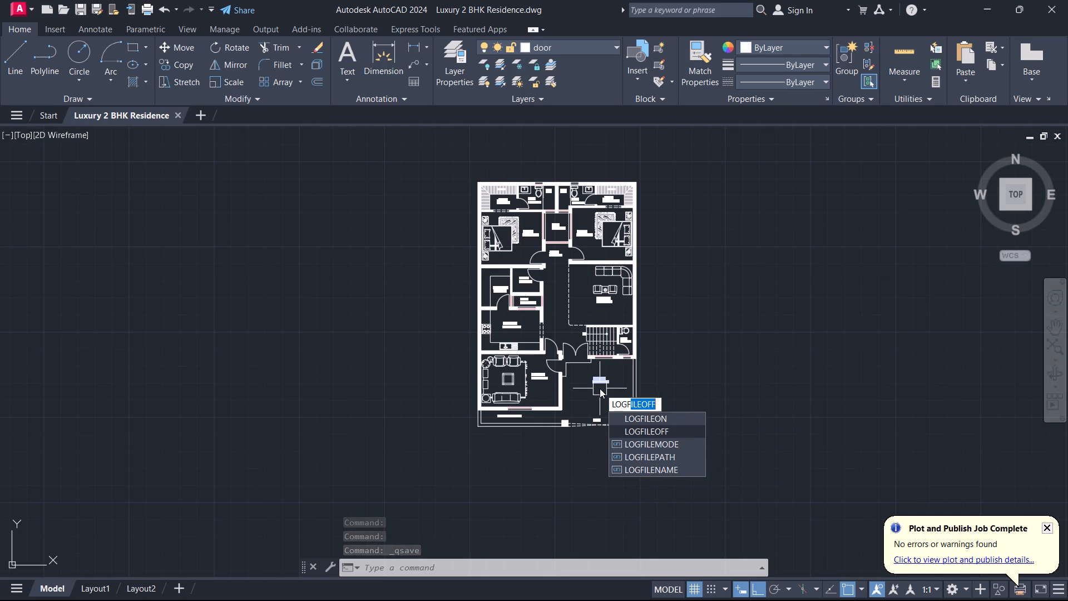
key("Return")
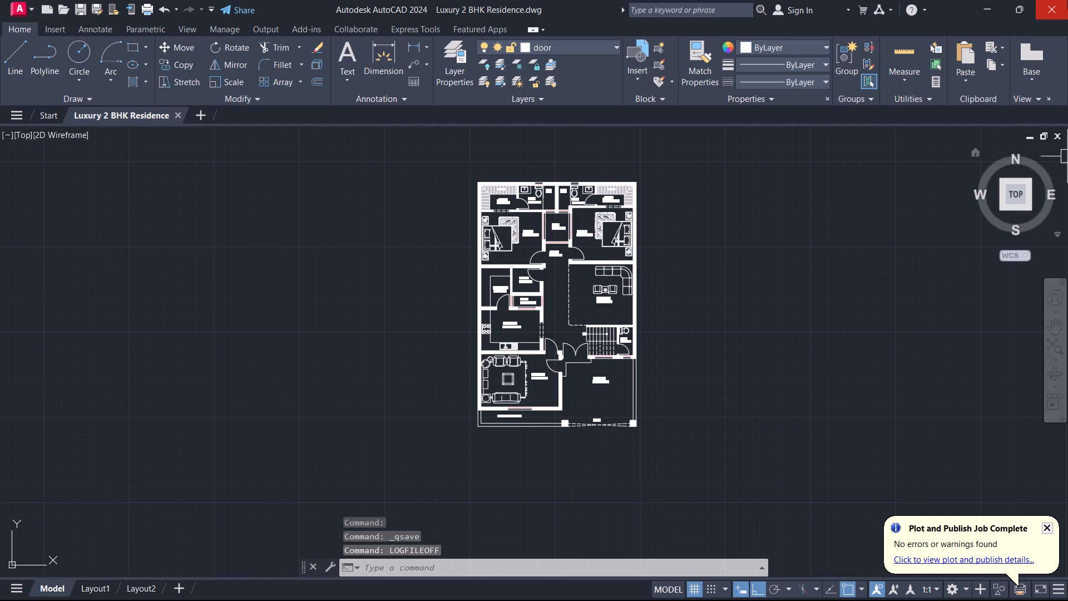
Close the application.
left_click(1067, 0)
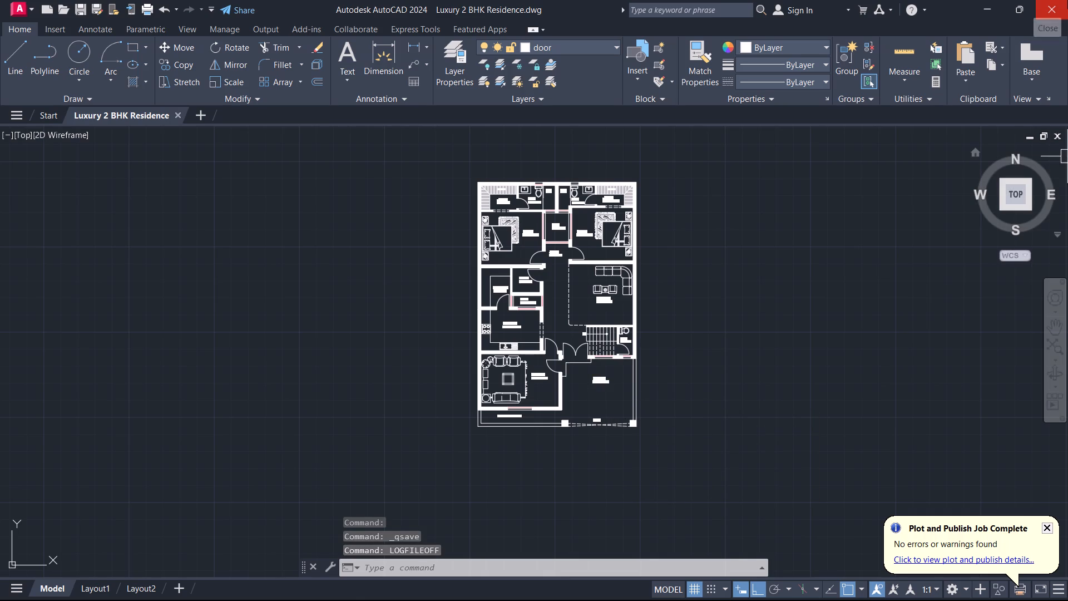